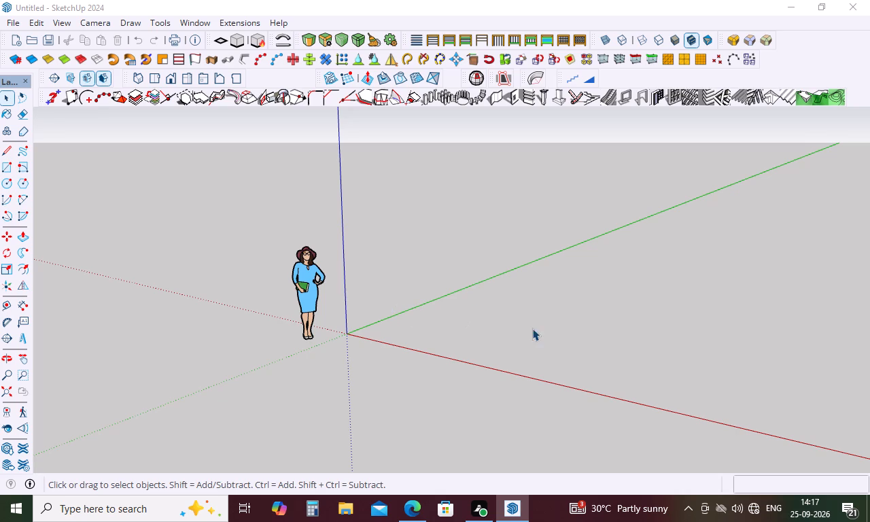
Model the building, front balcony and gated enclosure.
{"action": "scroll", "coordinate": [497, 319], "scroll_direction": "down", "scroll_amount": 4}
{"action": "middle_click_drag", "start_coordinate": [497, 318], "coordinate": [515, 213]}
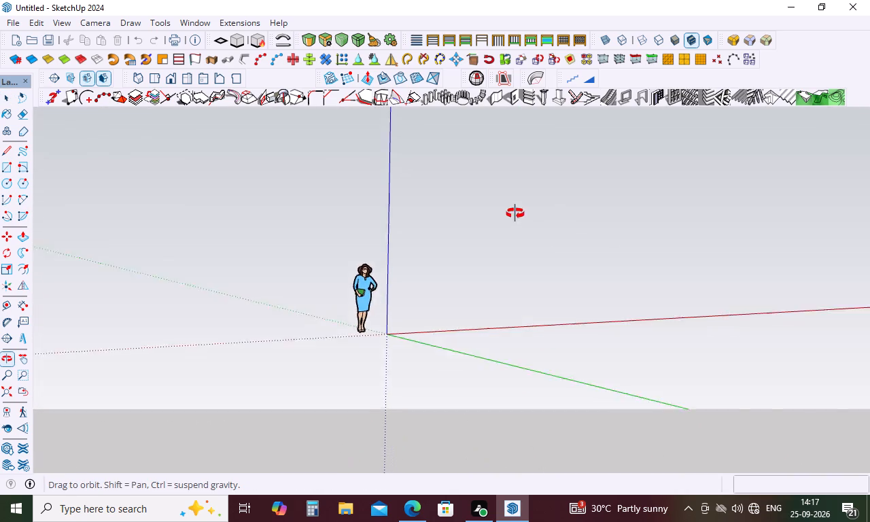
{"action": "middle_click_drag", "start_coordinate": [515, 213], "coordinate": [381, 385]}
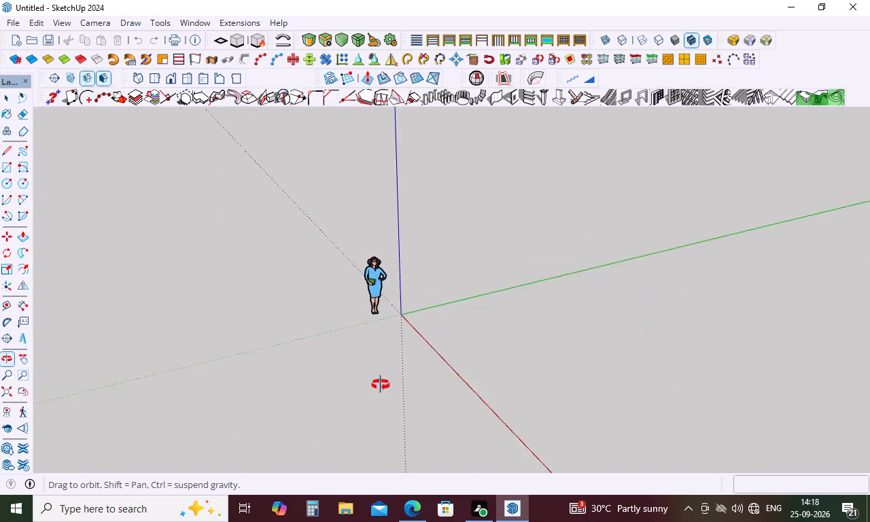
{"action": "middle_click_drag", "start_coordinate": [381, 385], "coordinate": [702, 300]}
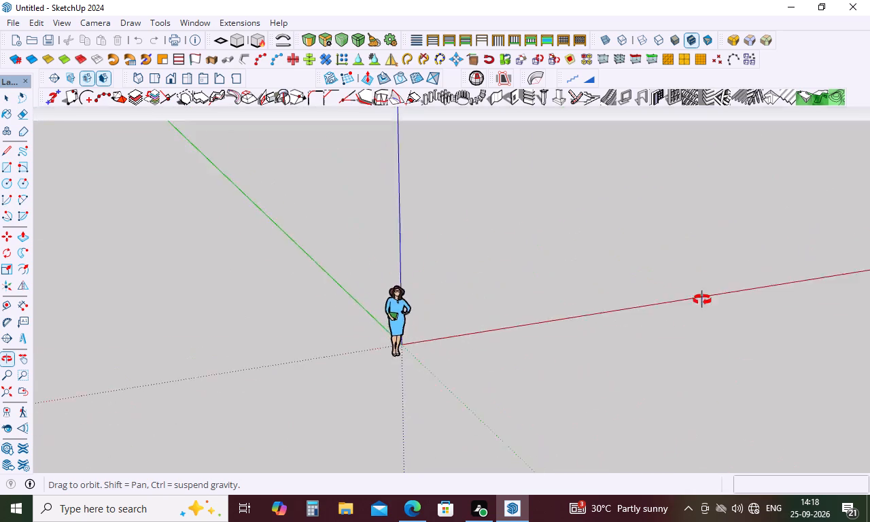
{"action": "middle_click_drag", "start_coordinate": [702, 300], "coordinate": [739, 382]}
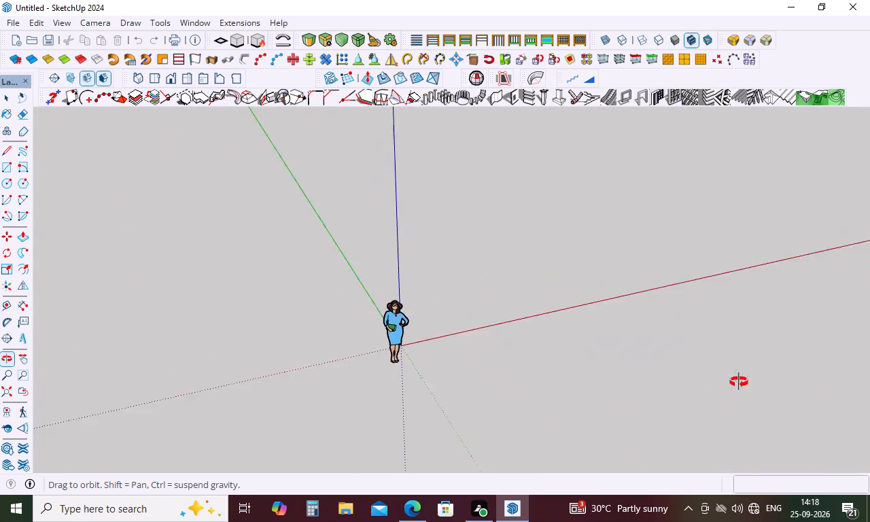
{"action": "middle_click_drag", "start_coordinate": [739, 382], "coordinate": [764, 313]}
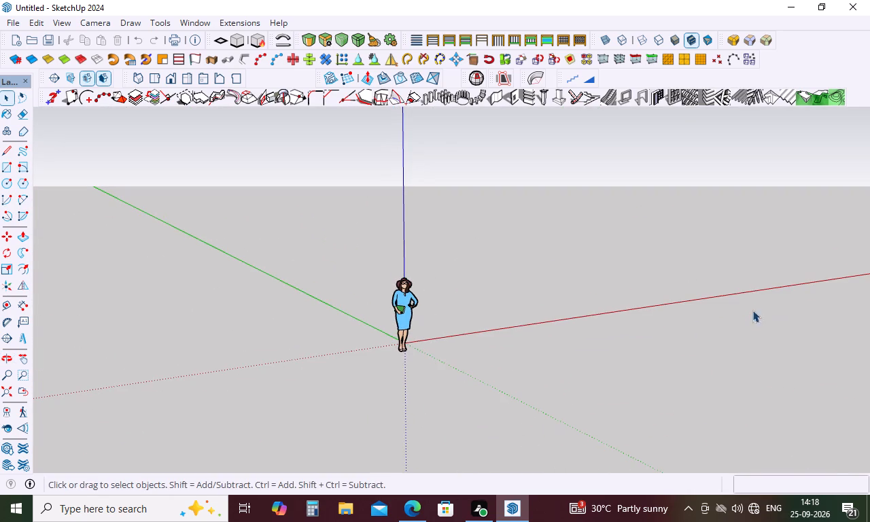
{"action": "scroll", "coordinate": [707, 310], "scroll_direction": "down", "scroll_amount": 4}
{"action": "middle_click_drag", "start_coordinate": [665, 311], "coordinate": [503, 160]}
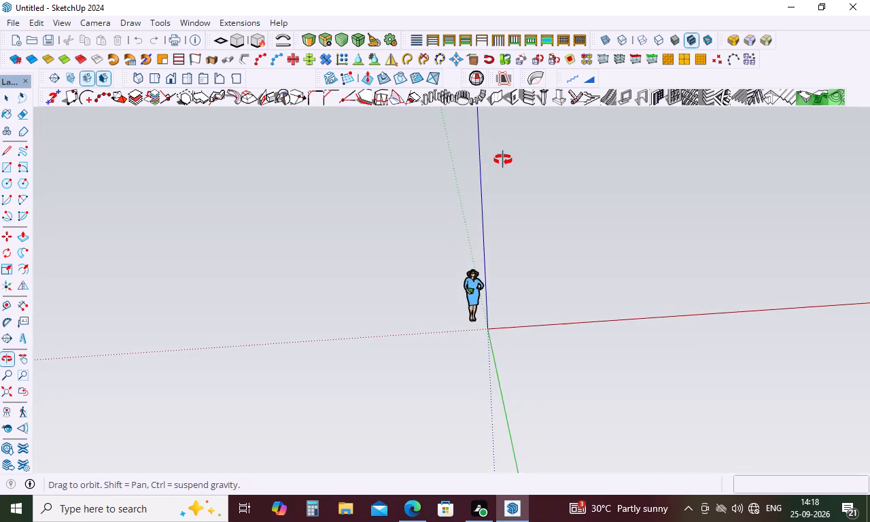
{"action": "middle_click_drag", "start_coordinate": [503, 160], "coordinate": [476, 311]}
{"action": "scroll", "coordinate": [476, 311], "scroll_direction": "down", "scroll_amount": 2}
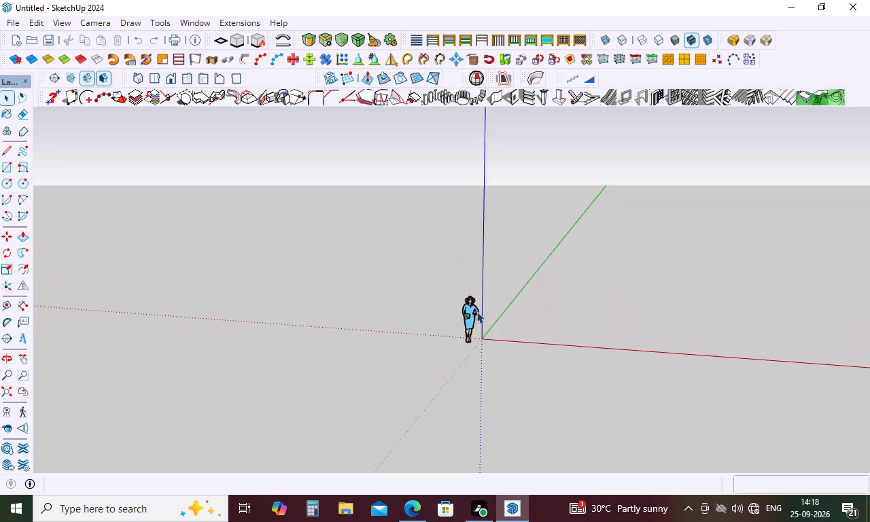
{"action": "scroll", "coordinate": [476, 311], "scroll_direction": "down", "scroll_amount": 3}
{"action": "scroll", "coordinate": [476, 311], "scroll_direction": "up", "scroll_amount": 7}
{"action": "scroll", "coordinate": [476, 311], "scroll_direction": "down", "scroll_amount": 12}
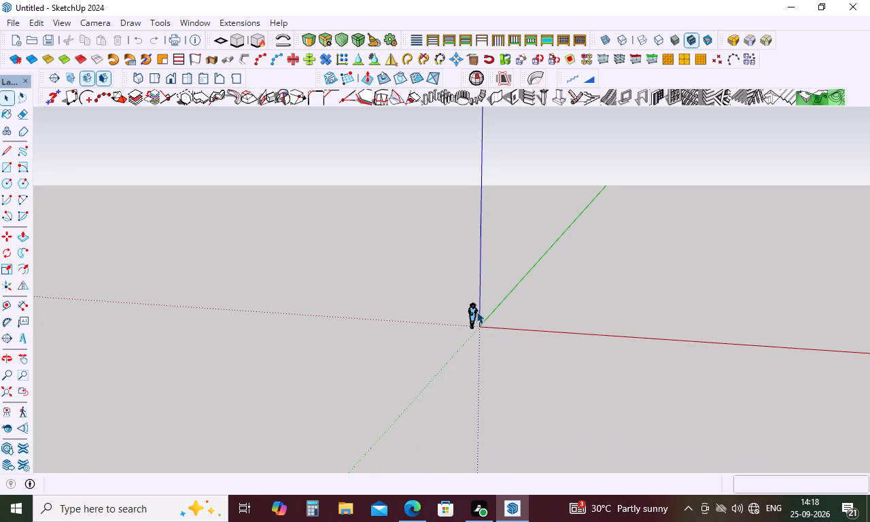
Import the image f6b1f5ace65fac3af9ea5b5a6a14a424.jpg from Downloads and place it flat on the ground near the origin, about 37' 9" high.
{"action": "left_click", "coordinate": [12, 21]}
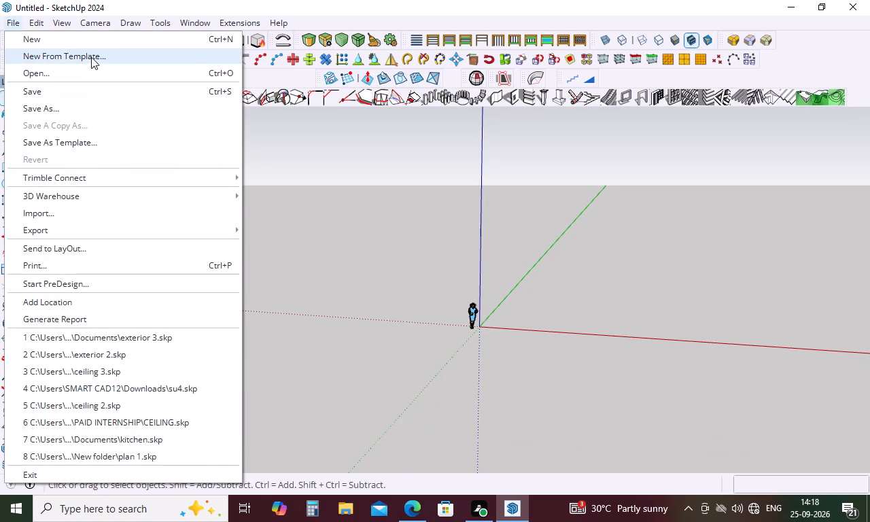
{"action": "left_click", "coordinate": [83, 217]}
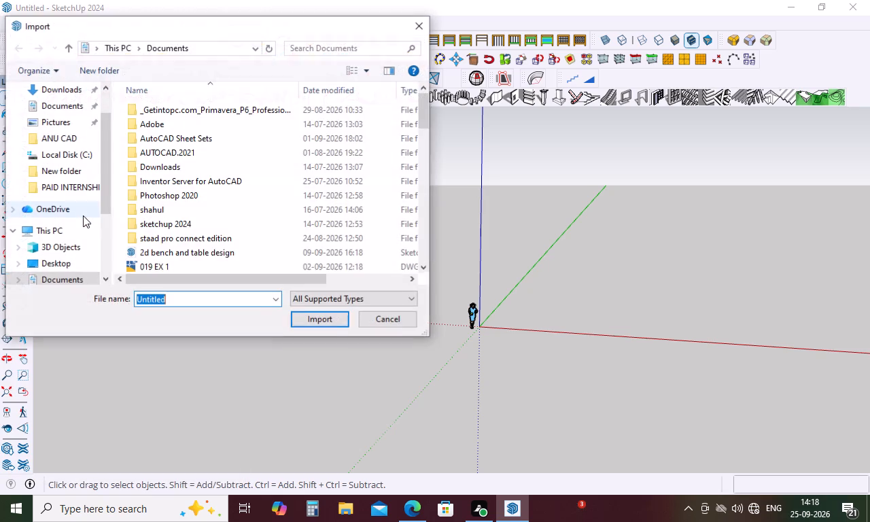
{"action": "left_click", "coordinate": [55, 87]}
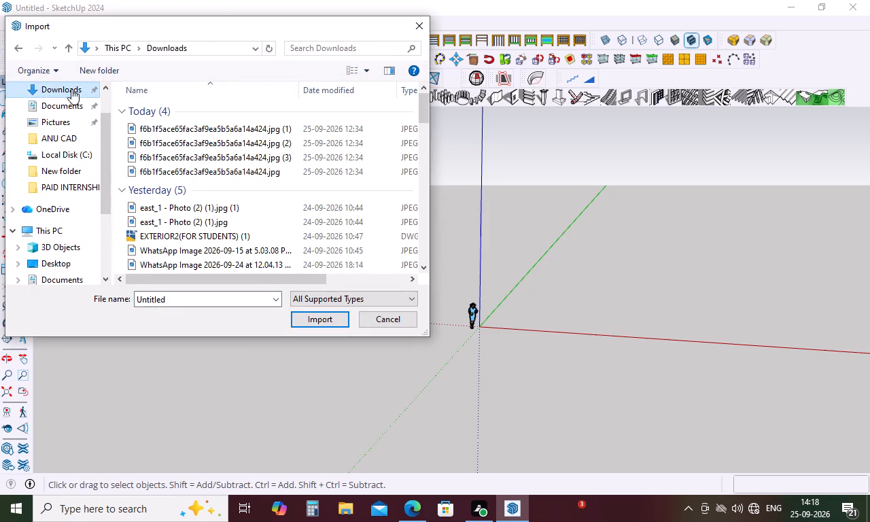
{"action": "double_click", "coordinate": [196, 170]}
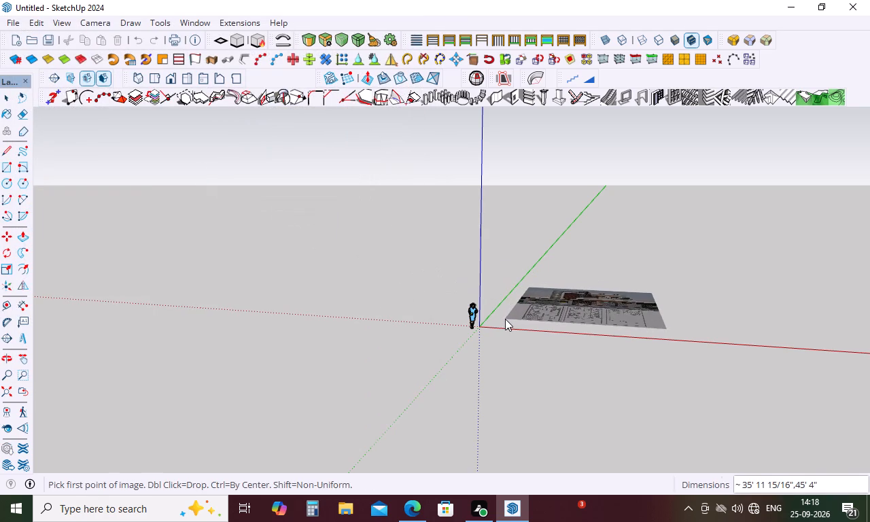
{"action": "left_click", "coordinate": [505, 316]}
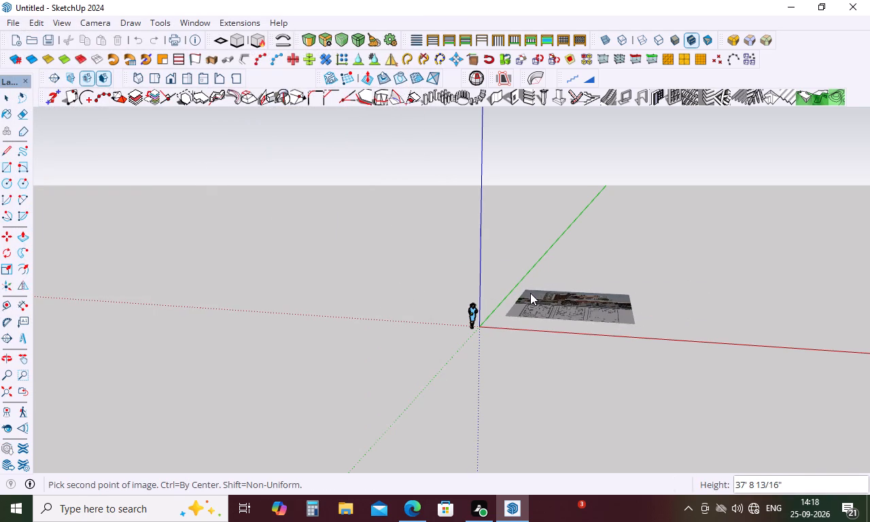
{"action": "left_click", "coordinate": [530, 293]}
Examine the floor plans on the imported image, especially the dimension text along the top edge of the first plan.
{"action": "middle_click_drag", "start_coordinate": [634, 317], "coordinate": [633, 336]}
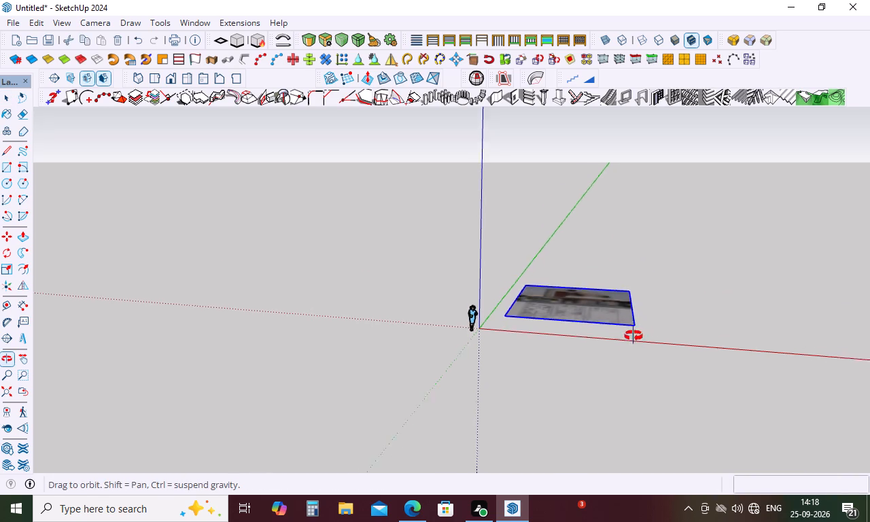
{"action": "middle_click_drag", "start_coordinate": [633, 336], "coordinate": [625, 499]}
{"action": "scroll", "coordinate": [591, 293], "scroll_direction": "up", "scroll_amount": 11}
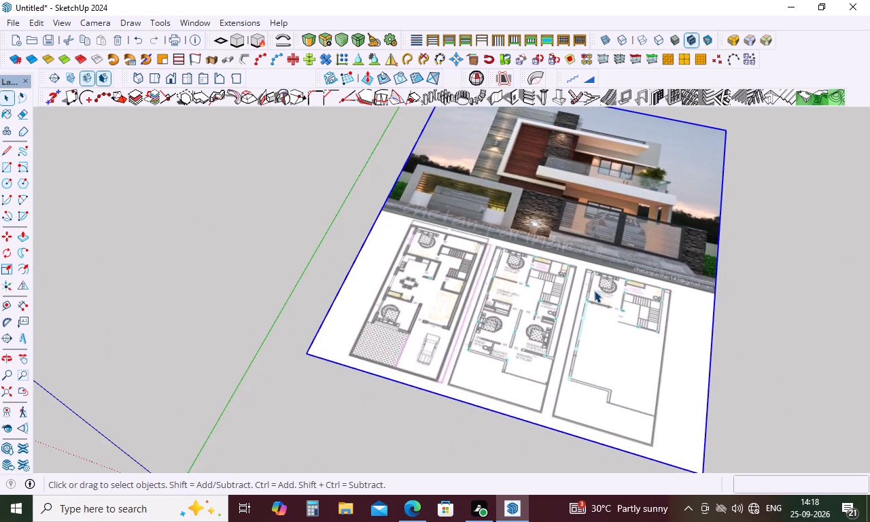
{"action": "scroll", "coordinate": [594, 290], "scroll_direction": "down", "scroll_amount": 4}
{"action": "scroll", "coordinate": [449, 346], "scroll_direction": "up", "scroll_amount": 12}
{"action": "middle_click_drag", "start_coordinate": [537, 285], "coordinate": [536, 305]}
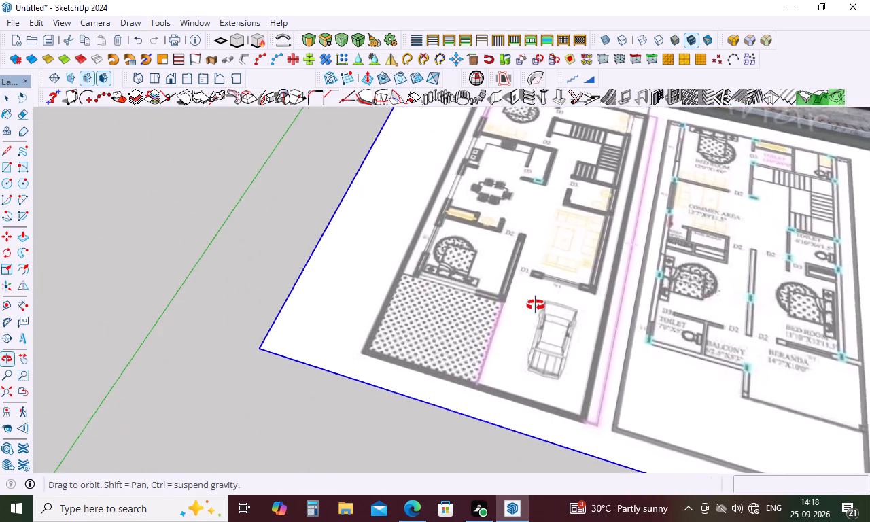
{"action": "middle_click_drag", "start_coordinate": [536, 305], "coordinate": [535, 367]}
{"action": "scroll", "coordinate": [535, 356], "scroll_direction": "down", "scroll_amount": 9}
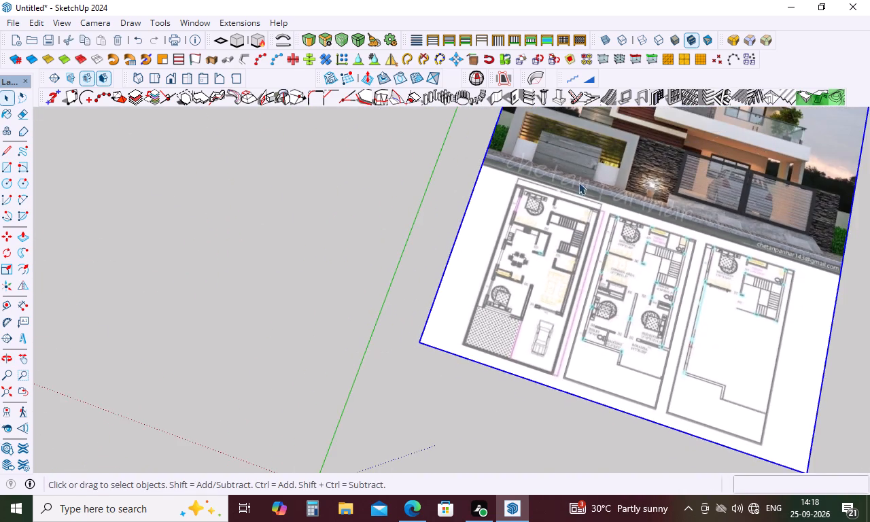
{"action": "scroll", "coordinate": [578, 174], "scroll_direction": "up", "scroll_amount": 11}
{"action": "scroll", "coordinate": [542, 212], "scroll_direction": "up", "scroll_amount": 14}
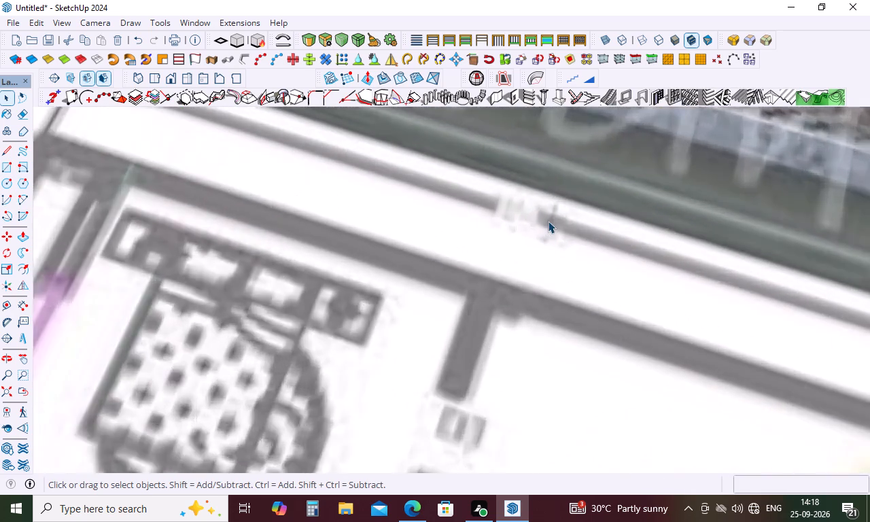
{"action": "scroll", "coordinate": [548, 221], "scroll_direction": "up", "scroll_amount": 2}
{"action": "scroll", "coordinate": [502, 208], "scroll_direction": "down", "scroll_amount": 20}
{"action": "scroll", "coordinate": [502, 208], "scroll_direction": "down", "scroll_amount": 5}
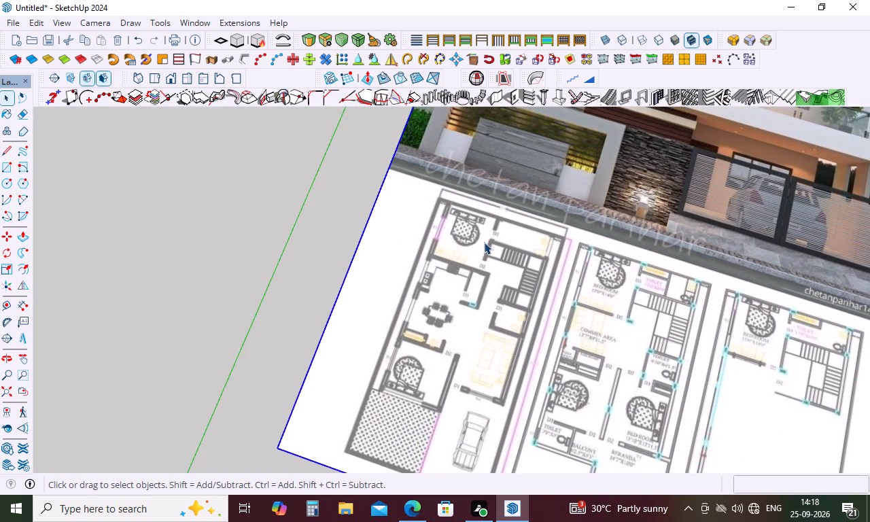
{"action": "scroll", "coordinate": [467, 235], "scroll_direction": "down", "scroll_amount": 4}
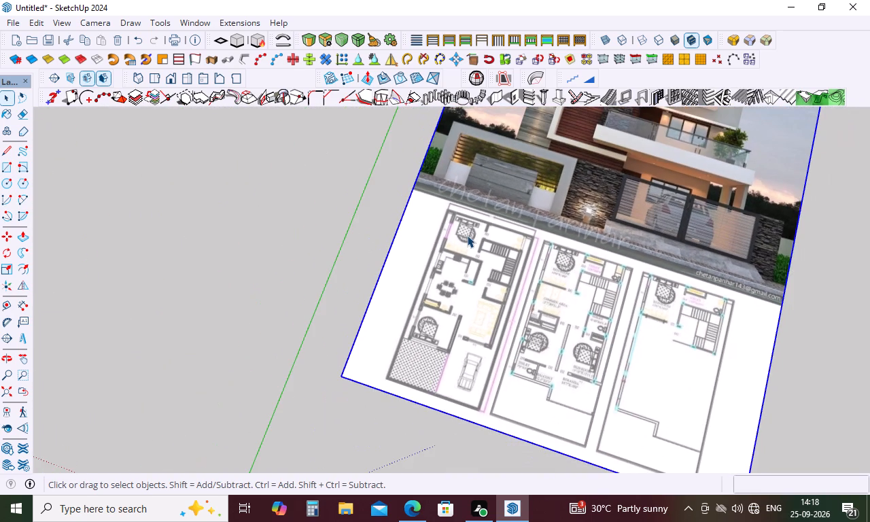
{"action": "scroll", "coordinate": [467, 235], "scroll_direction": "down", "scroll_amount": 3}
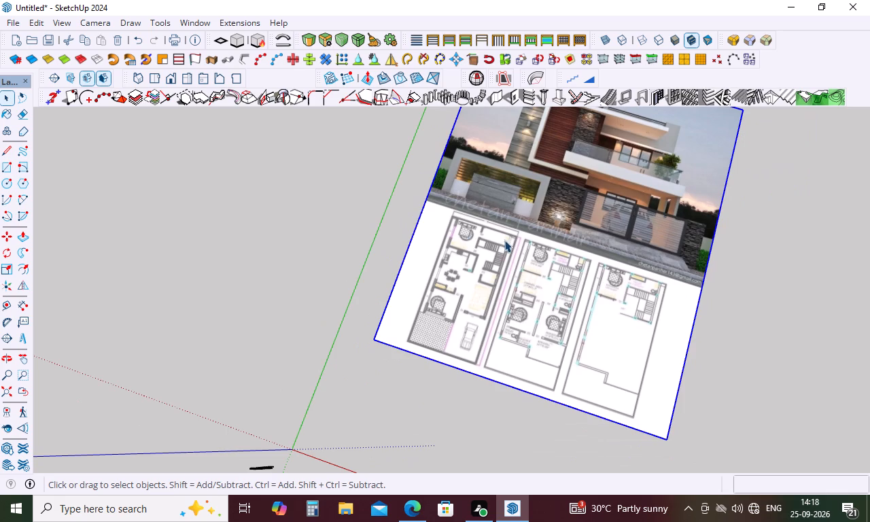
{"action": "scroll", "coordinate": [511, 228], "scroll_direction": "up", "scroll_amount": 5}
{"action": "scroll", "coordinate": [512, 228], "scroll_direction": "down", "scroll_amount": 5}
{"action": "scroll", "coordinate": [512, 228], "scroll_direction": "up", "scroll_amount": 10}
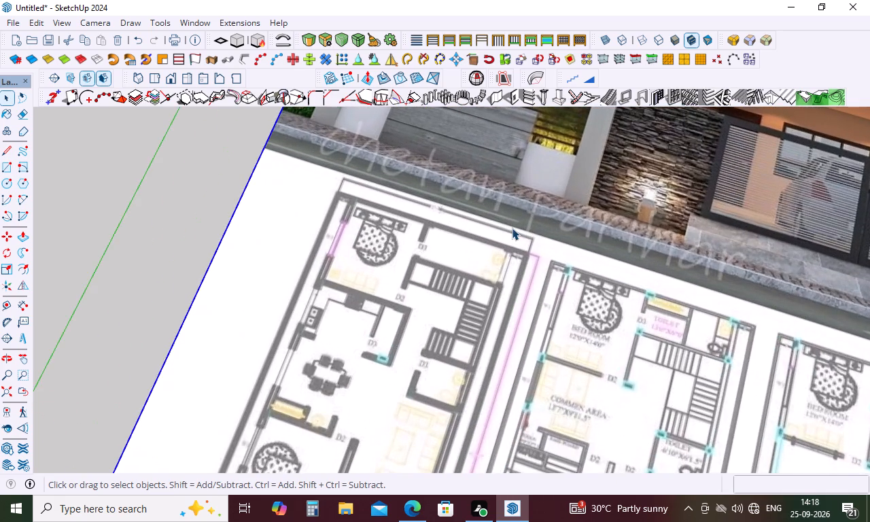
{"action": "scroll", "coordinate": [438, 211], "scroll_direction": "up", "scroll_amount": 10}
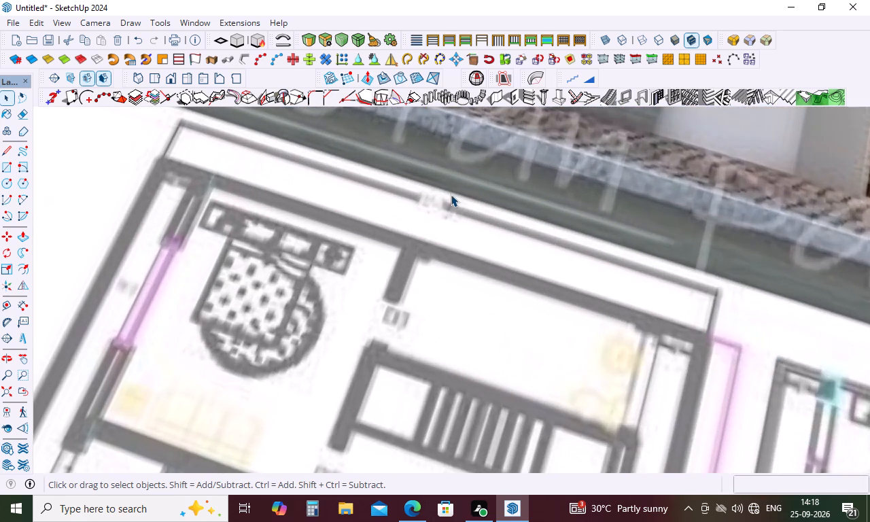
{"action": "scroll", "coordinate": [455, 189], "scroll_direction": "up", "scroll_amount": 14}
{"action": "scroll", "coordinate": [455, 188], "scroll_direction": "down", "scroll_amount": 17}
{"action": "scroll", "coordinate": [454, 188], "scroll_direction": "down", "scroll_amount": 9}
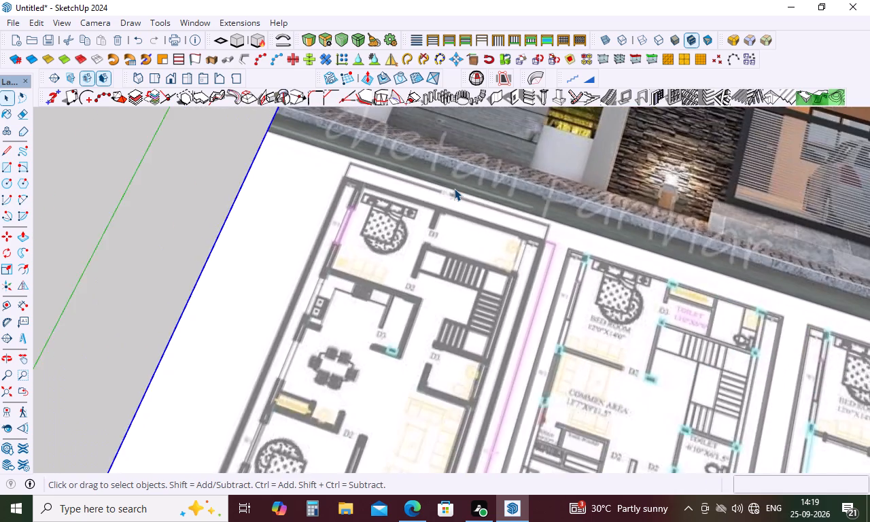
{"action": "scroll", "coordinate": [454, 188], "scroll_direction": "down", "scroll_amount": 13}
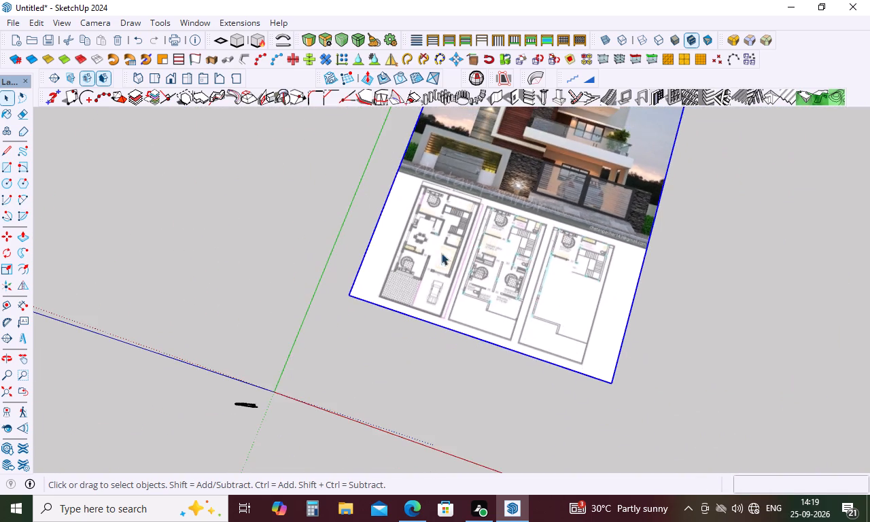
{"action": "scroll", "coordinate": [440, 262], "scroll_direction": "down", "scroll_amount": 5}
Examine the placed reference image as a whole, comparing the house's front elevation with the floor plans below it.
{"action": "middle_click_drag", "start_coordinate": [522, 366], "coordinate": [595, 198]}
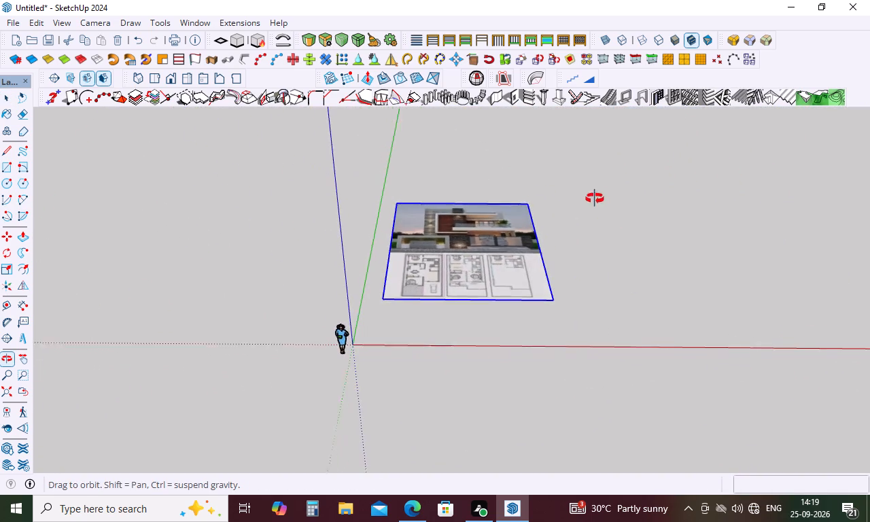
{"action": "middle_click_drag", "start_coordinate": [595, 198], "coordinate": [574, 381]}
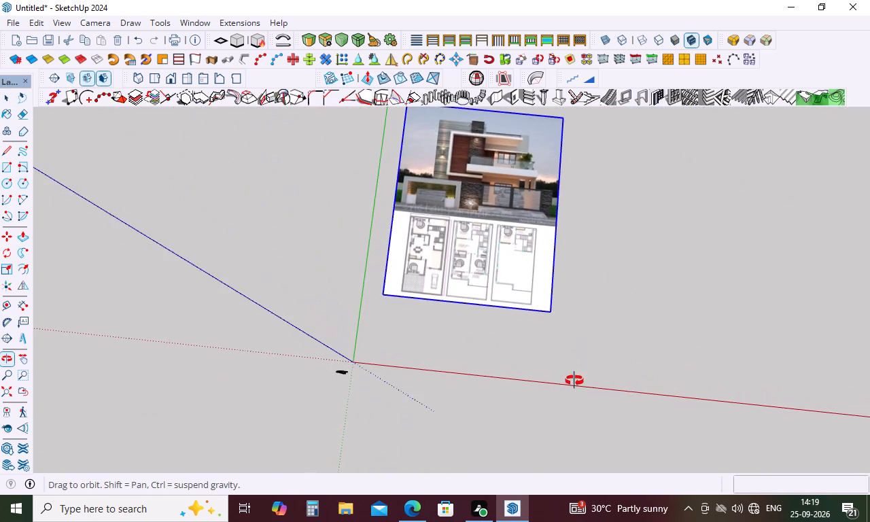
{"action": "middle_click_drag", "start_coordinate": [574, 381], "coordinate": [572, 177]}
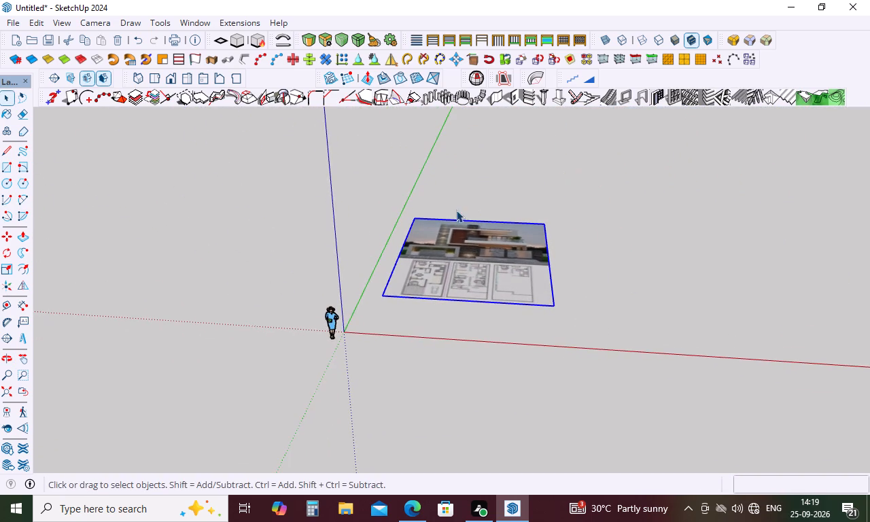
{"action": "scroll", "coordinate": [438, 233], "scroll_direction": "up", "scroll_amount": 10}
{"action": "middle_click_drag", "start_coordinate": [443, 247], "coordinate": [444, 324]}
{"action": "scroll", "coordinate": [467, 264], "scroll_direction": "down", "scroll_amount": 10}
{"action": "middle_click_drag", "start_coordinate": [523, 346], "coordinate": [508, 417]}
{"action": "scroll", "coordinate": [462, 273], "scroll_direction": "up", "scroll_amount": 11}
{"action": "scroll", "coordinate": [445, 332], "scroll_direction": "up", "scroll_amount": 6}
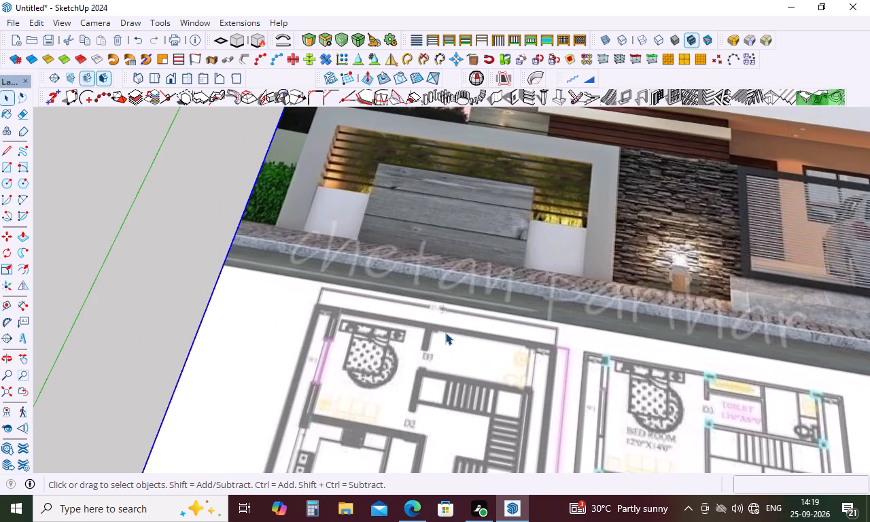
{"action": "scroll", "coordinate": [445, 332], "scroll_direction": "up", "scroll_amount": 6}
{"action": "scroll", "coordinate": [445, 332], "scroll_direction": "down", "scroll_amount": 11}
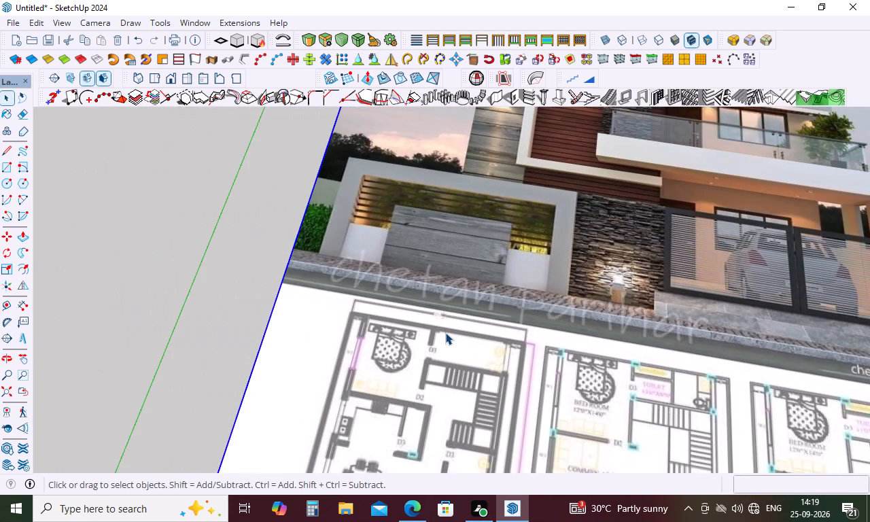
{"action": "scroll", "coordinate": [445, 332], "scroll_direction": "down", "scroll_amount": 6}
{"action": "scroll", "coordinate": [442, 220], "scroll_direction": "down", "scroll_amount": 5}
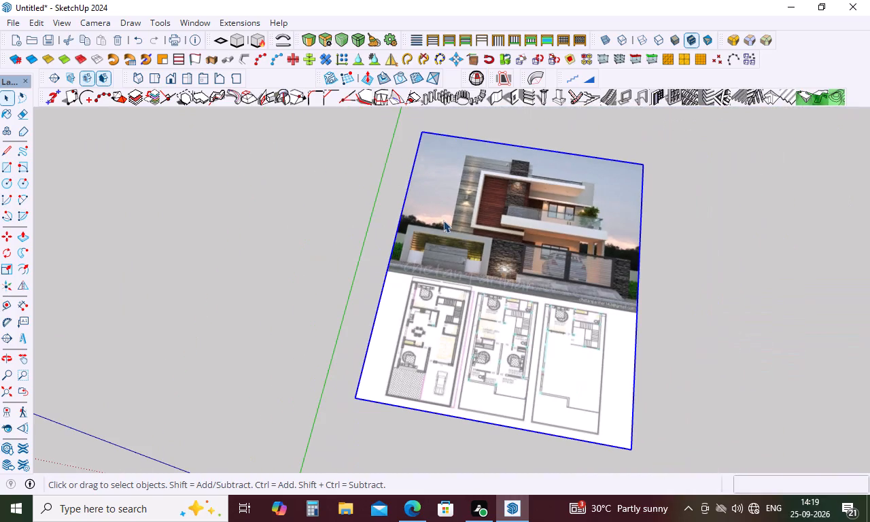
{"action": "scroll", "coordinate": [610, 242], "scroll_direction": "up", "scroll_amount": 5}
{"action": "scroll", "coordinate": [504, 245], "scroll_direction": "up", "scroll_amount": 5}
{"action": "scroll", "coordinate": [504, 245], "scroll_direction": "down", "scroll_amount": 4}
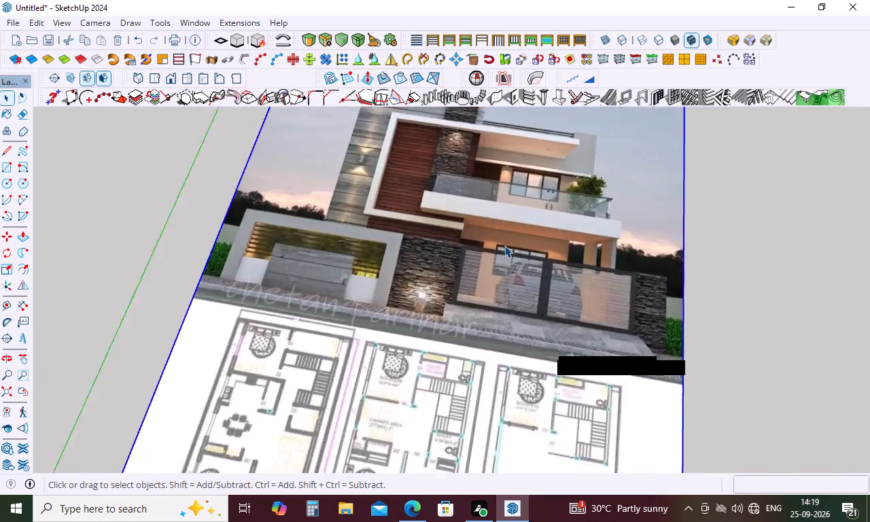
{"action": "scroll", "coordinate": [504, 245], "scroll_direction": "down", "scroll_amount": 10}
{"action": "middle_click_drag", "start_coordinate": [678, 337], "coordinate": [721, 335]}
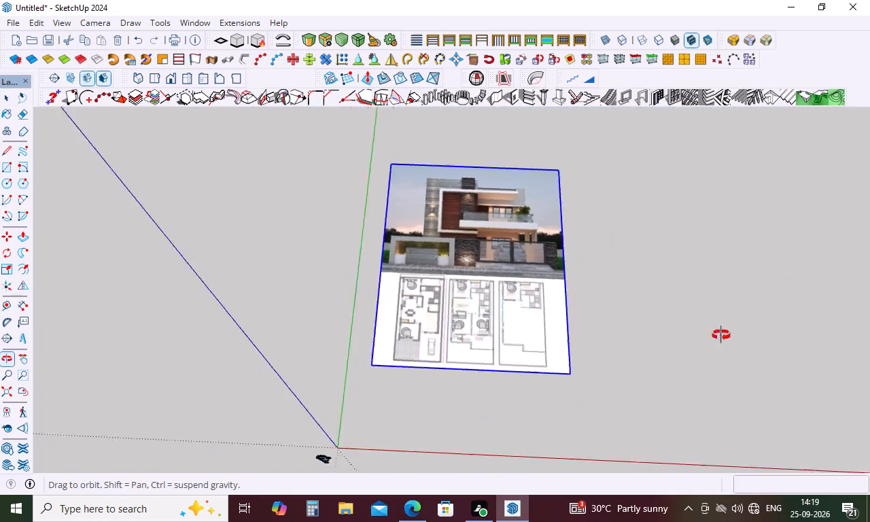
{"action": "middle_click_drag", "start_coordinate": [721, 335], "coordinate": [684, 224]}
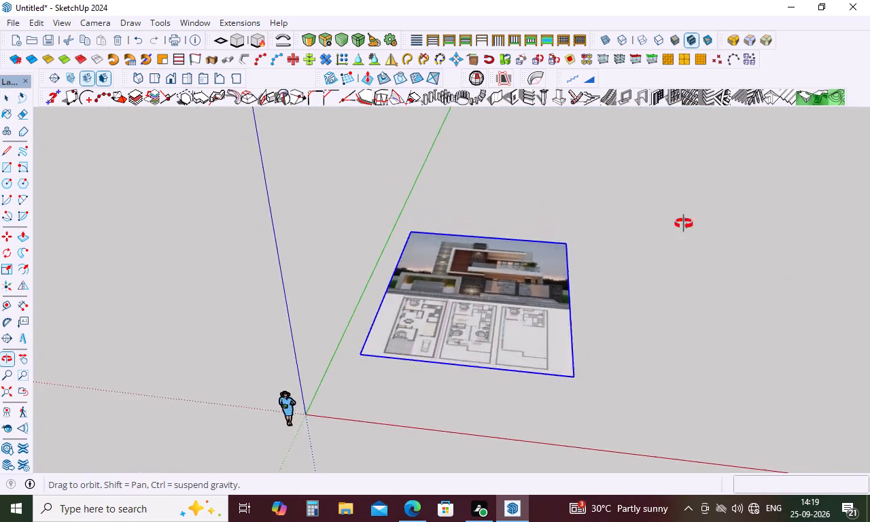
{"action": "middle_click_drag", "start_coordinate": [684, 224], "coordinate": [686, 313]}
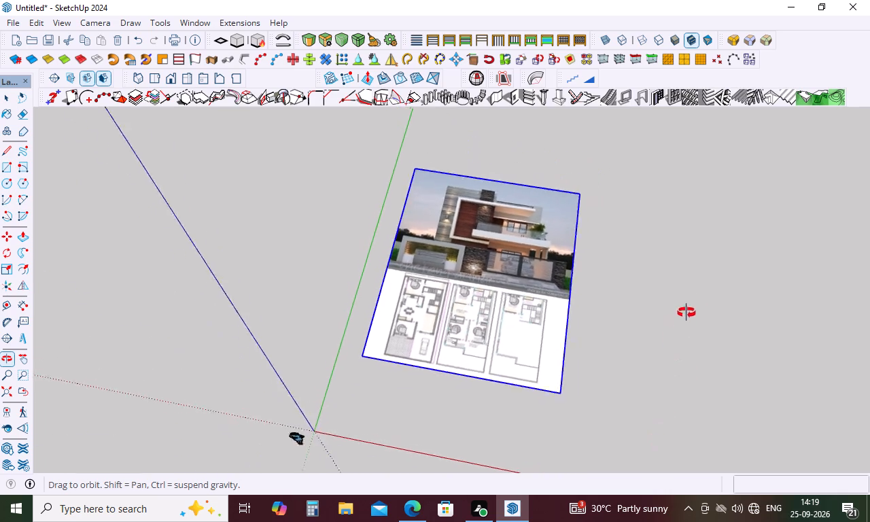
Examine the floor plans on the reference image up close, especially the boundary lines between the first and second plans.
{"action": "middle_click_drag", "start_coordinate": [686, 313], "coordinate": [696, 271]}
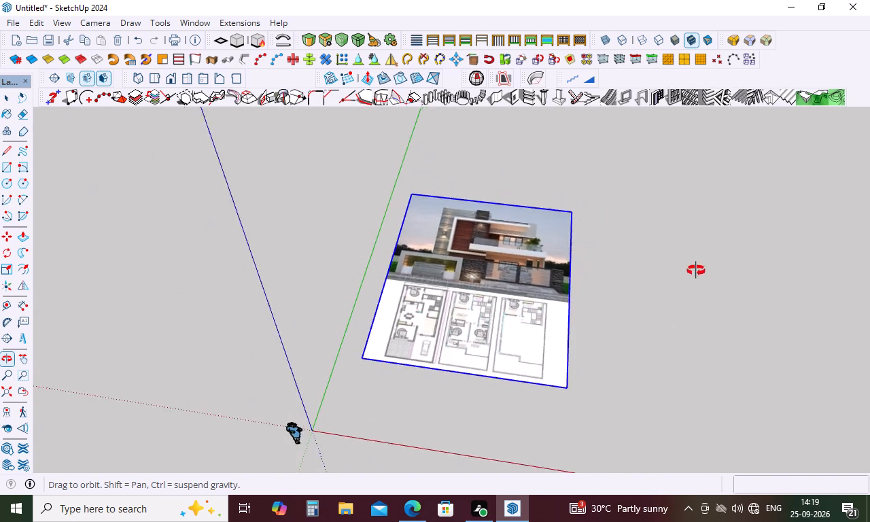
{"action": "middle_click_drag", "start_coordinate": [696, 271], "coordinate": [699, 353]}
{"action": "scroll", "coordinate": [489, 234], "scroll_direction": "up", "scroll_amount": 3}
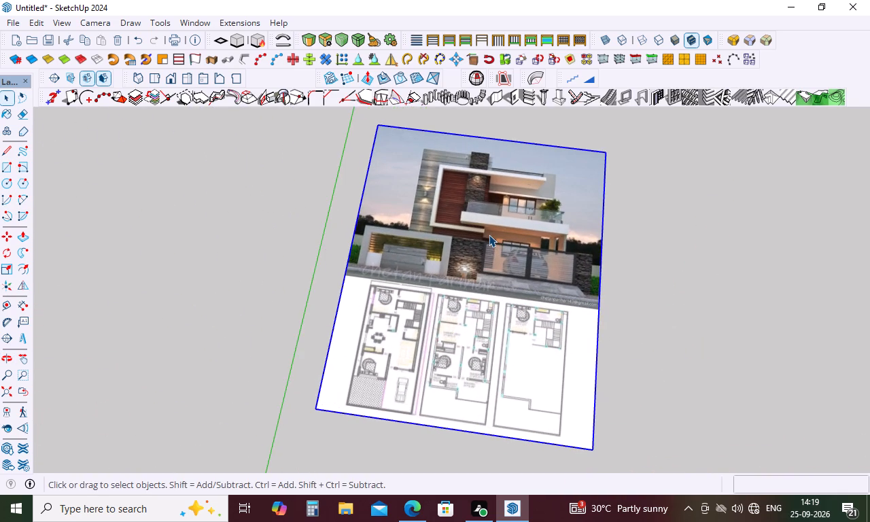
{"action": "scroll", "coordinate": [366, 324], "scroll_direction": "up", "scroll_amount": 5}
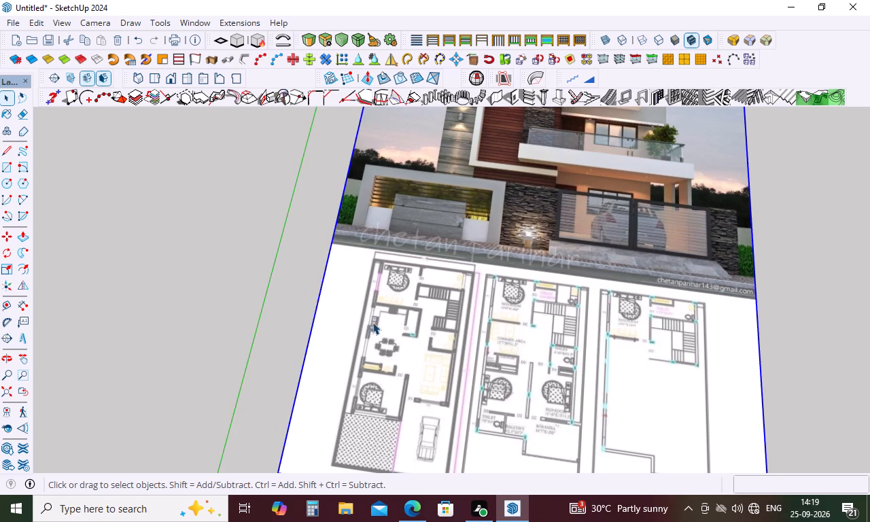
{"action": "scroll", "coordinate": [391, 321], "scroll_direction": "down", "scroll_amount": 3}
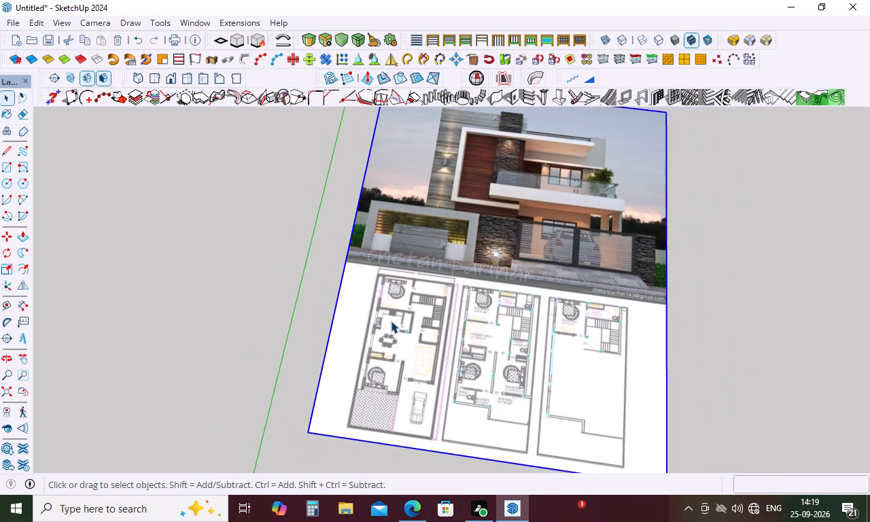
{"action": "scroll", "coordinate": [449, 361], "scroll_direction": "up", "scroll_amount": 16}
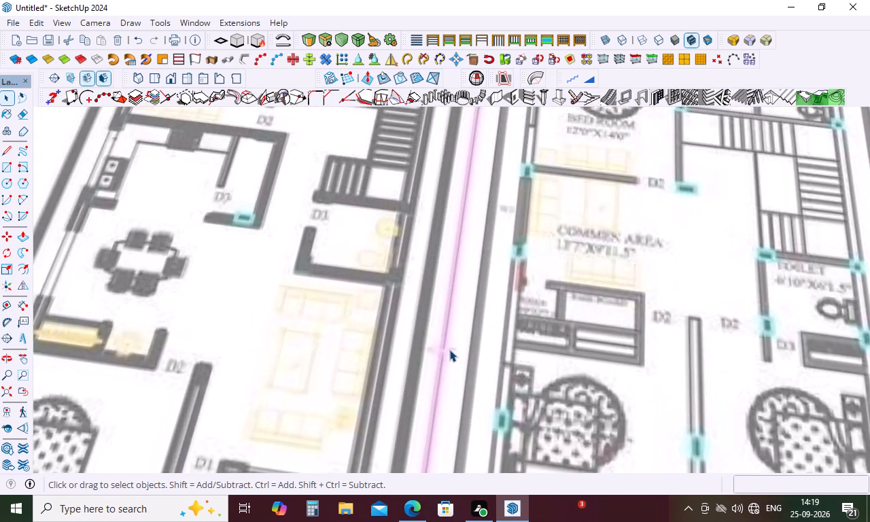
{"action": "scroll", "coordinate": [455, 338], "scroll_direction": "up", "scroll_amount": 17}
{"action": "scroll", "coordinate": [442, 348], "scroll_direction": "up", "scroll_amount": 5}
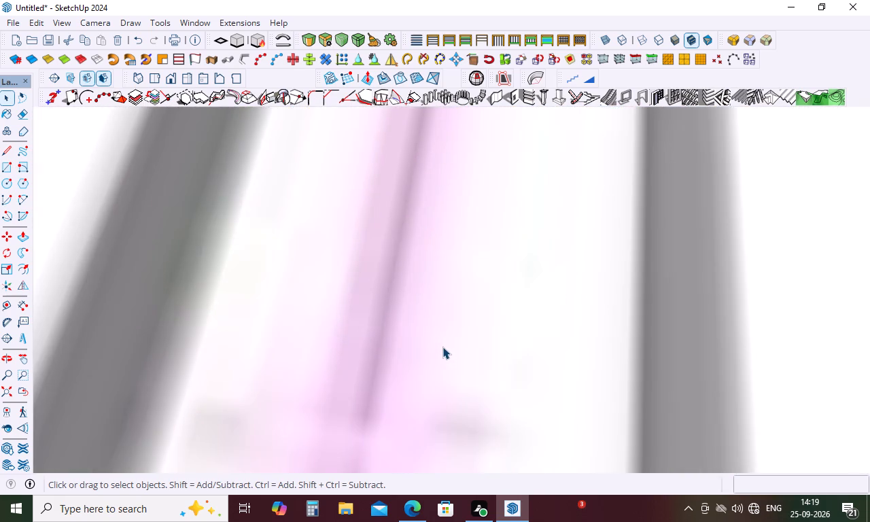
{"action": "scroll", "coordinate": [442, 347], "scroll_direction": "down", "scroll_amount": 9}
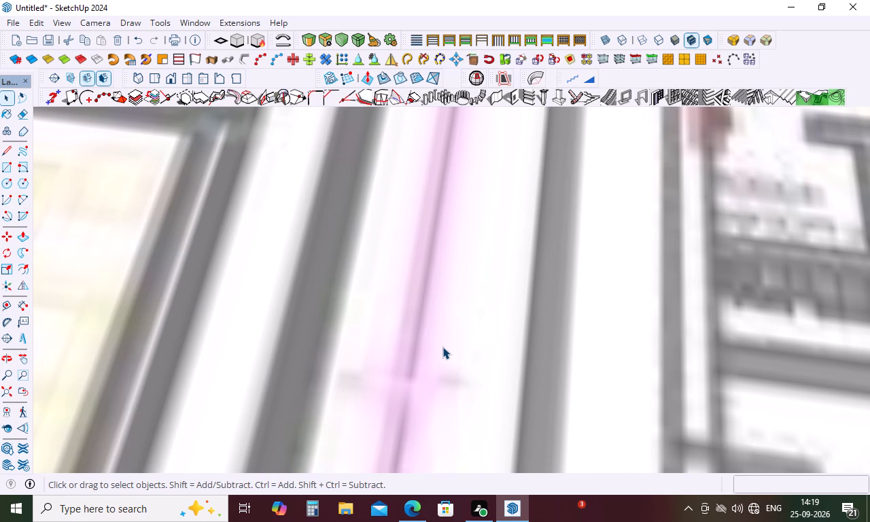
{"action": "scroll", "coordinate": [430, 345], "scroll_direction": "down", "scroll_amount": 12}
{"action": "scroll", "coordinate": [430, 272], "scroll_direction": "down", "scroll_amount": 12}
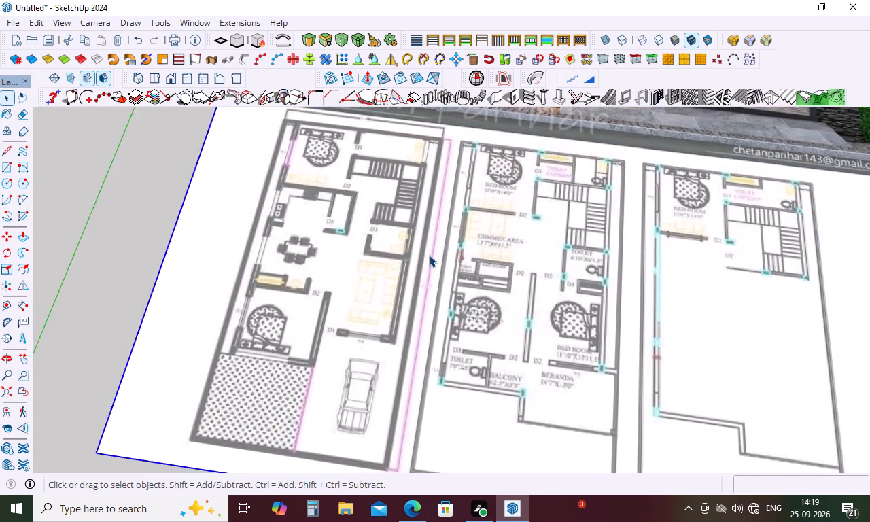
{"action": "scroll", "coordinate": [429, 255], "scroll_direction": "down", "scroll_amount": 18}
{"action": "scroll", "coordinate": [429, 255], "scroll_direction": "down", "scroll_amount": 6}
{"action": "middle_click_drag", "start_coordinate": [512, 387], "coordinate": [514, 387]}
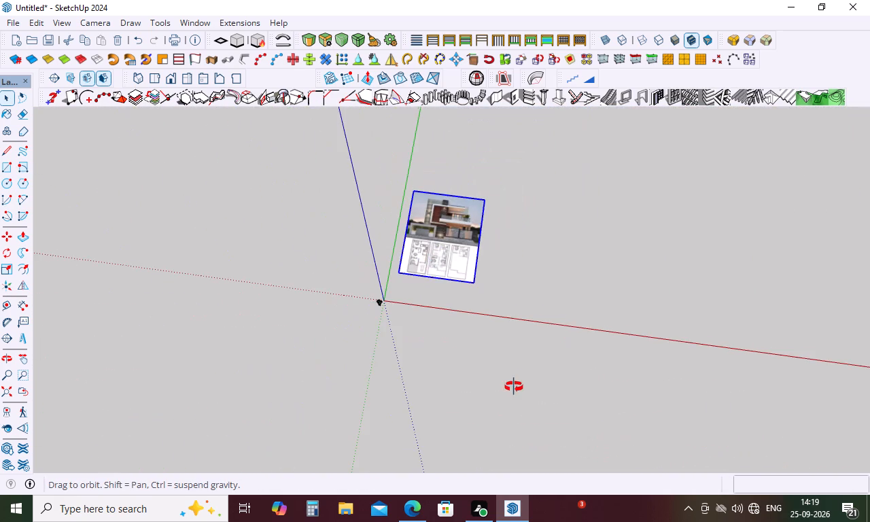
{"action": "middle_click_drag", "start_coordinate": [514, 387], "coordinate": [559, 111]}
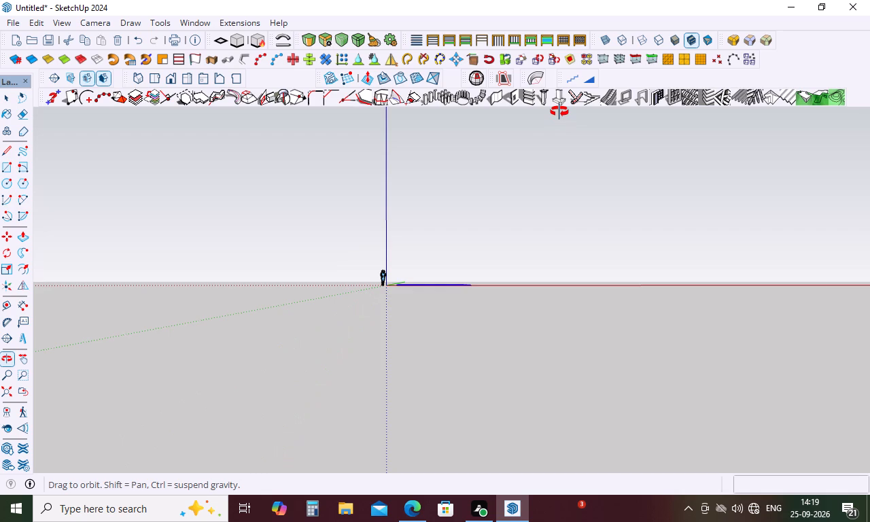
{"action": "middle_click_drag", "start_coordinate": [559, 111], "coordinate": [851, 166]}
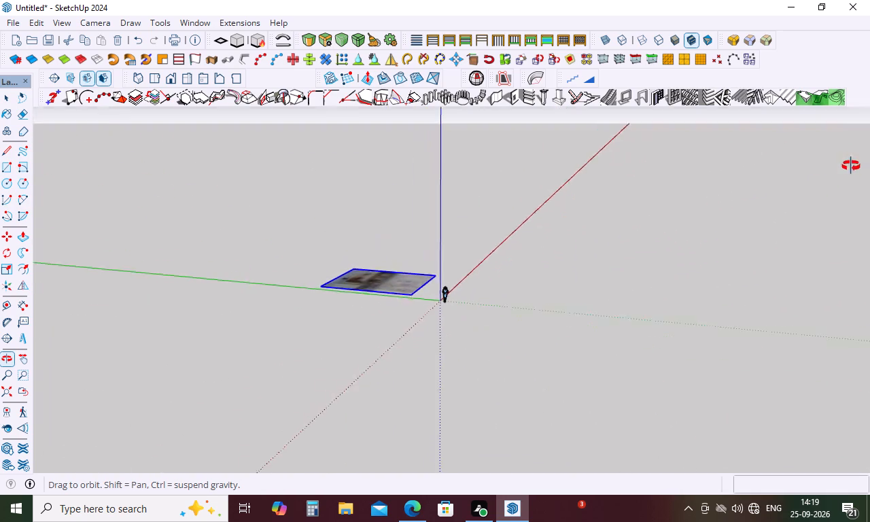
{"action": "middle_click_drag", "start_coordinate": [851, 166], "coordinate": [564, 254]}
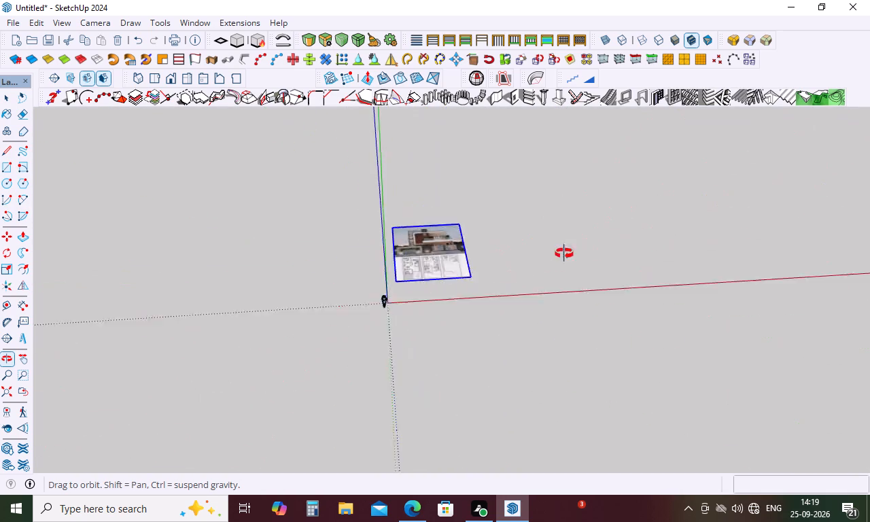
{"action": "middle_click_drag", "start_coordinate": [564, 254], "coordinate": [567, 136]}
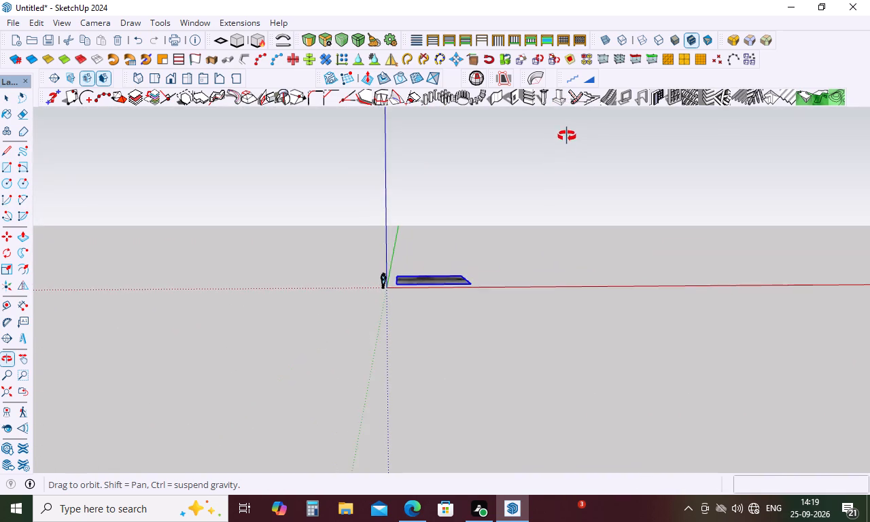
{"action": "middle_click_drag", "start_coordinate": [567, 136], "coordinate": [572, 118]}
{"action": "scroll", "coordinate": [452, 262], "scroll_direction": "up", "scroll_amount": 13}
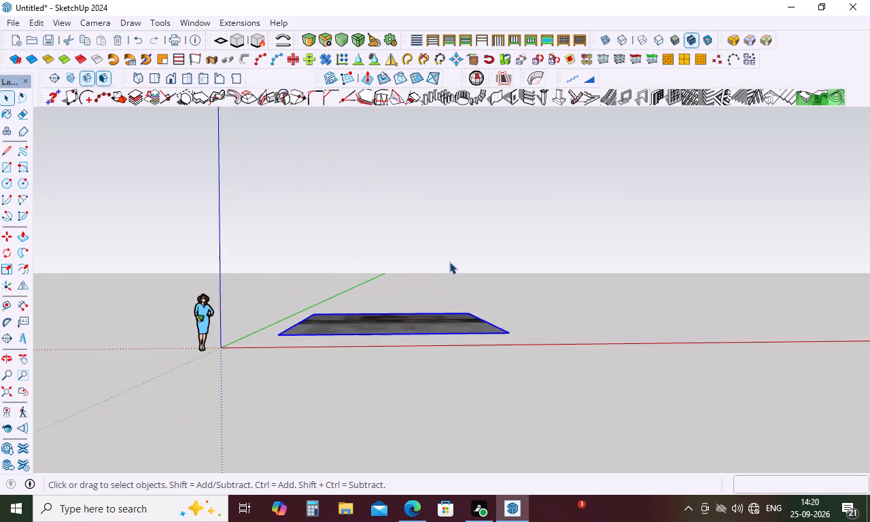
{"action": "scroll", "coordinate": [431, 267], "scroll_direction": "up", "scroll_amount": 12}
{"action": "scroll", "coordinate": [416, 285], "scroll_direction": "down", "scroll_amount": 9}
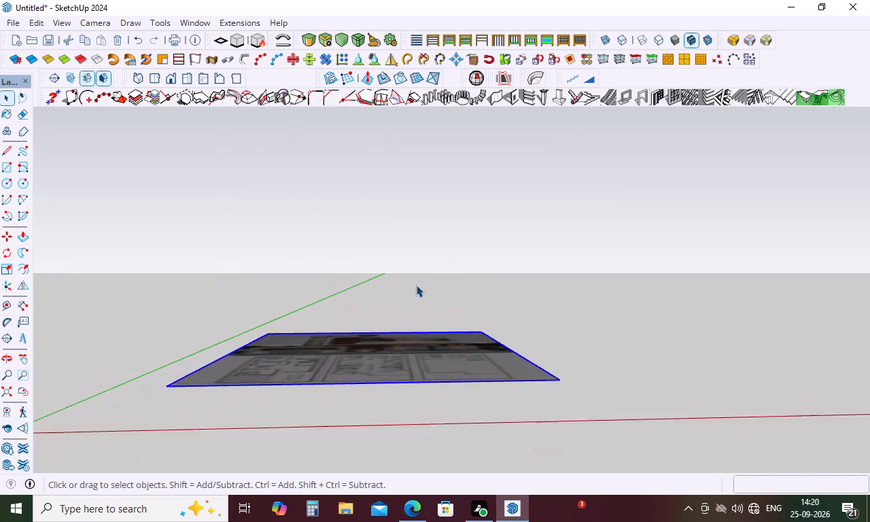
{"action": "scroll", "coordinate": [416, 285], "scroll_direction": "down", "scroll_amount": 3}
Examine the house's front elevation on the reference image together with the upper parts of the three floor plans.
{"action": "middle_click_drag", "start_coordinate": [389, 329], "coordinate": [367, 489]}
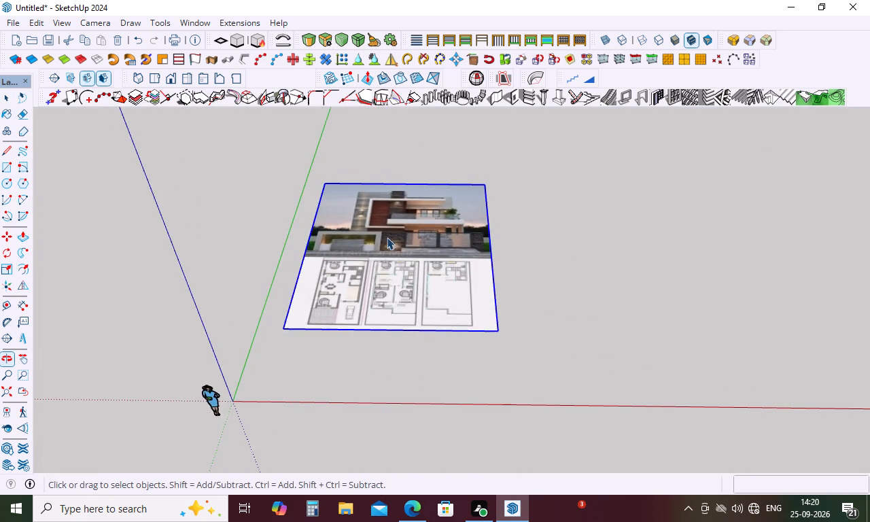
{"action": "scroll", "coordinate": [393, 201], "scroll_direction": "up", "scroll_amount": 6}
{"action": "middle_click_drag", "start_coordinate": [400, 179], "coordinate": [402, 298]}
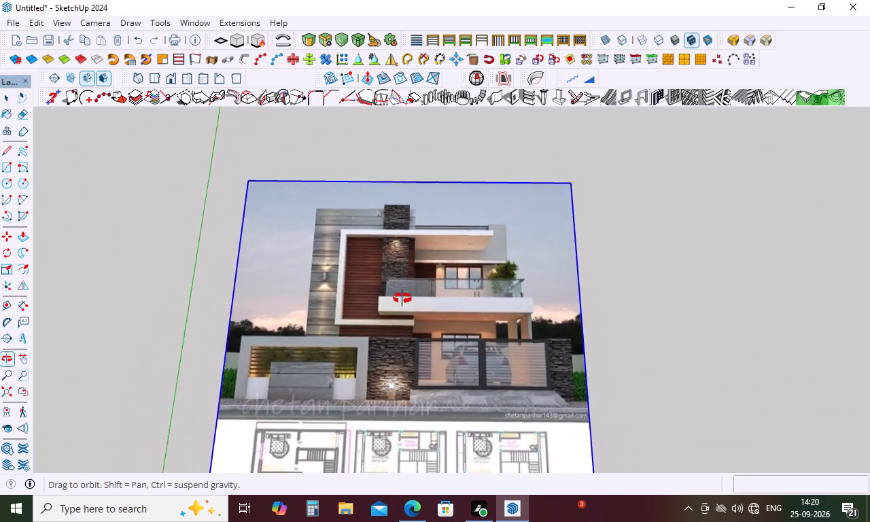
{"action": "middle_click_drag", "start_coordinate": [402, 298], "coordinate": [432, 282]}
{"action": "scroll", "coordinate": [430, 259], "scroll_direction": "down", "scroll_amount": 4}
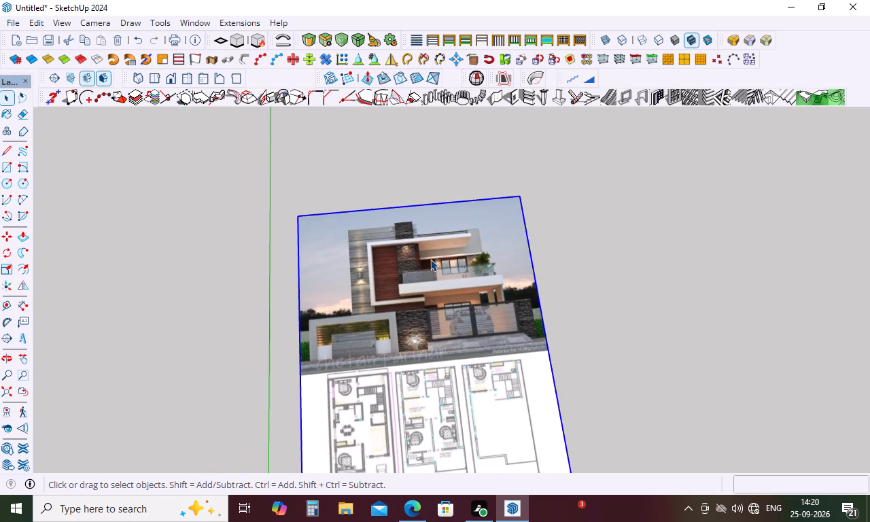
{"action": "middle_click", "coordinate": [420, 358]}
{"action": "middle_click_drag", "start_coordinate": [420, 358], "coordinate": [424, 392]}
{"action": "scroll", "coordinate": [430, 333], "scroll_direction": "up", "scroll_amount": 6}
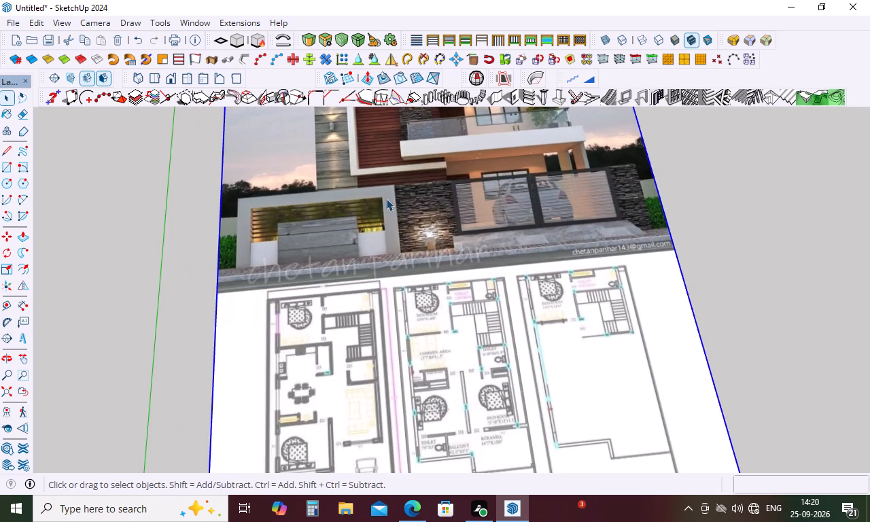
{"action": "scroll", "coordinate": [386, 198], "scroll_direction": "down", "scroll_amount": 5}
{"action": "scroll", "coordinate": [386, 198], "scroll_direction": "up", "scroll_amount": 6}
{"action": "scroll", "coordinate": [386, 198], "scroll_direction": "down", "scroll_amount": 11}
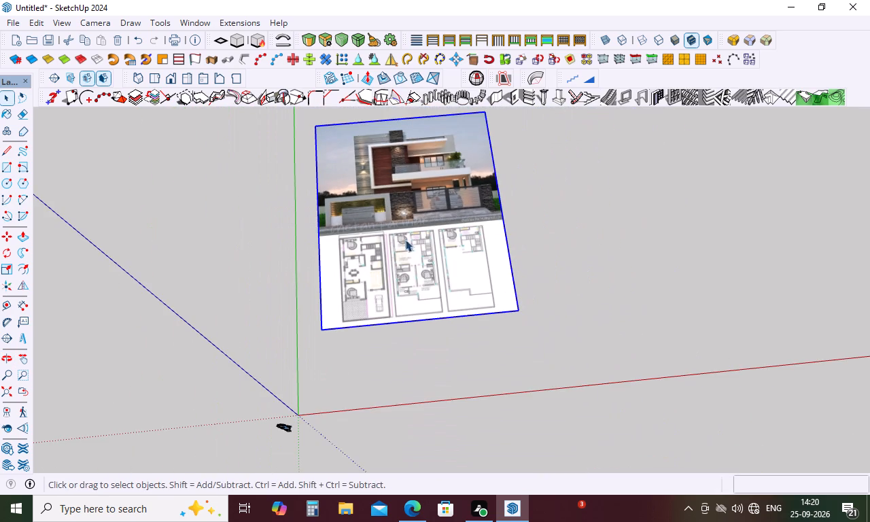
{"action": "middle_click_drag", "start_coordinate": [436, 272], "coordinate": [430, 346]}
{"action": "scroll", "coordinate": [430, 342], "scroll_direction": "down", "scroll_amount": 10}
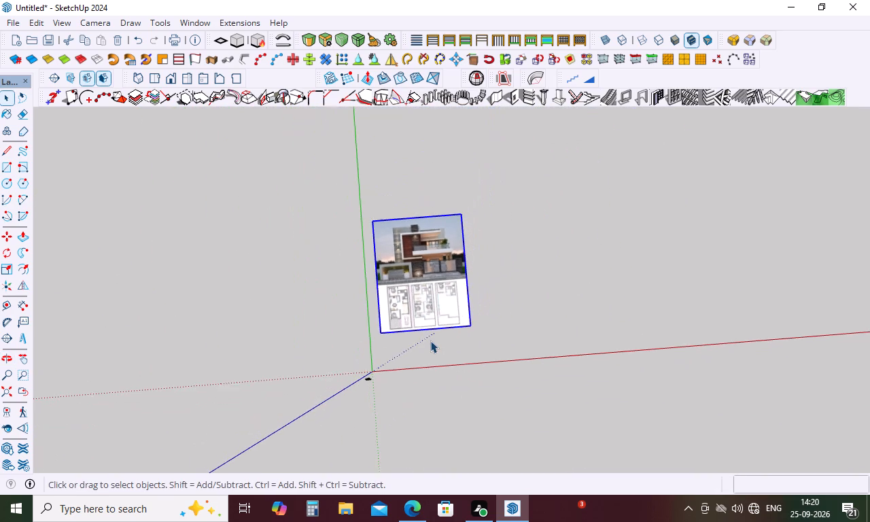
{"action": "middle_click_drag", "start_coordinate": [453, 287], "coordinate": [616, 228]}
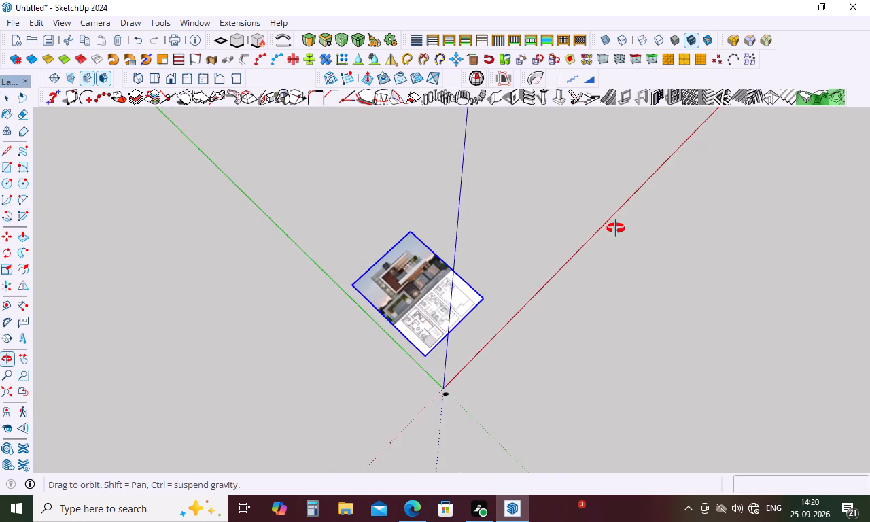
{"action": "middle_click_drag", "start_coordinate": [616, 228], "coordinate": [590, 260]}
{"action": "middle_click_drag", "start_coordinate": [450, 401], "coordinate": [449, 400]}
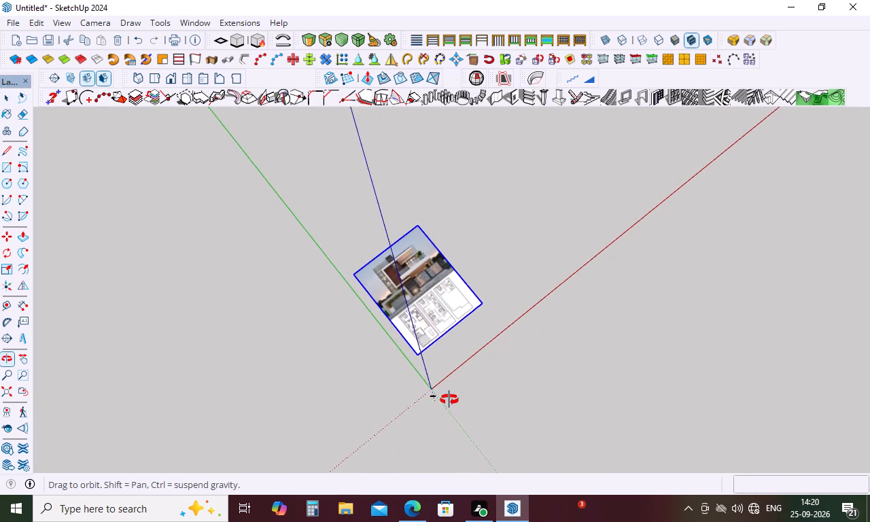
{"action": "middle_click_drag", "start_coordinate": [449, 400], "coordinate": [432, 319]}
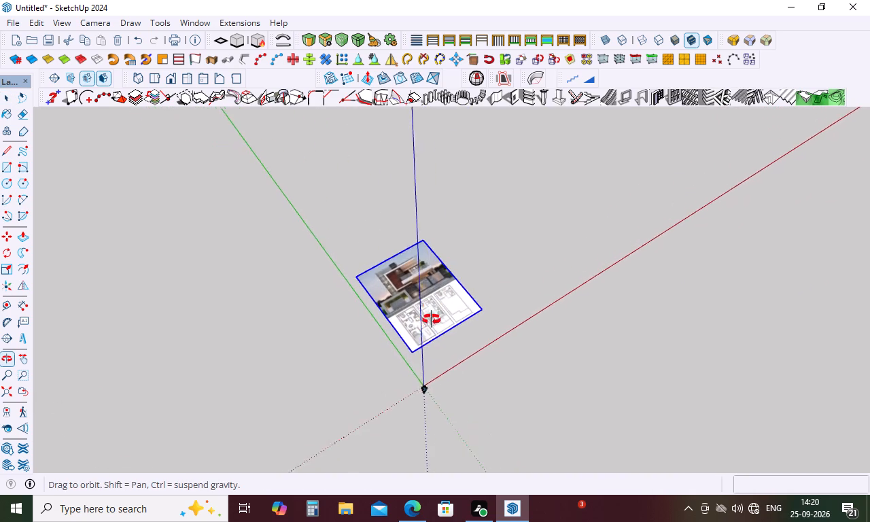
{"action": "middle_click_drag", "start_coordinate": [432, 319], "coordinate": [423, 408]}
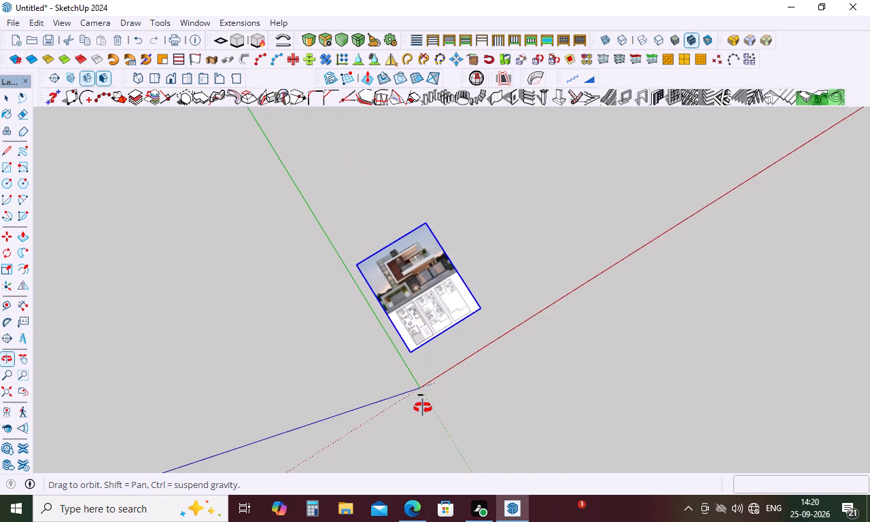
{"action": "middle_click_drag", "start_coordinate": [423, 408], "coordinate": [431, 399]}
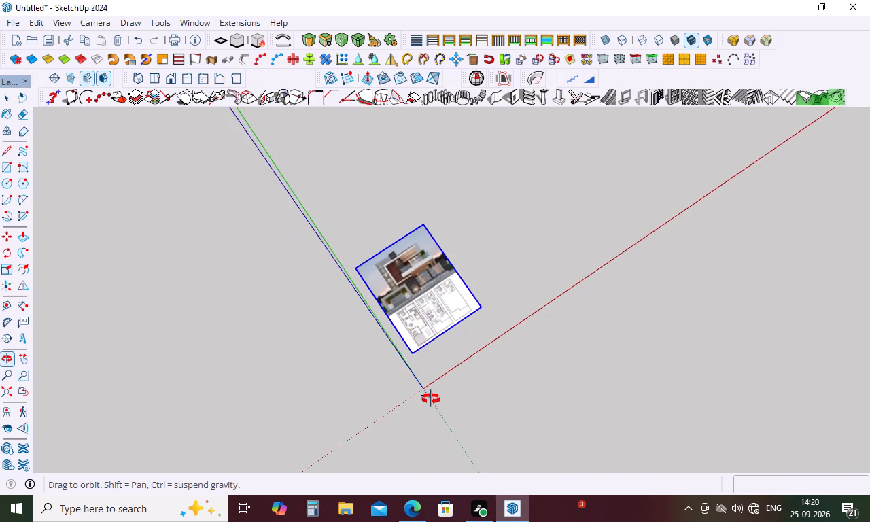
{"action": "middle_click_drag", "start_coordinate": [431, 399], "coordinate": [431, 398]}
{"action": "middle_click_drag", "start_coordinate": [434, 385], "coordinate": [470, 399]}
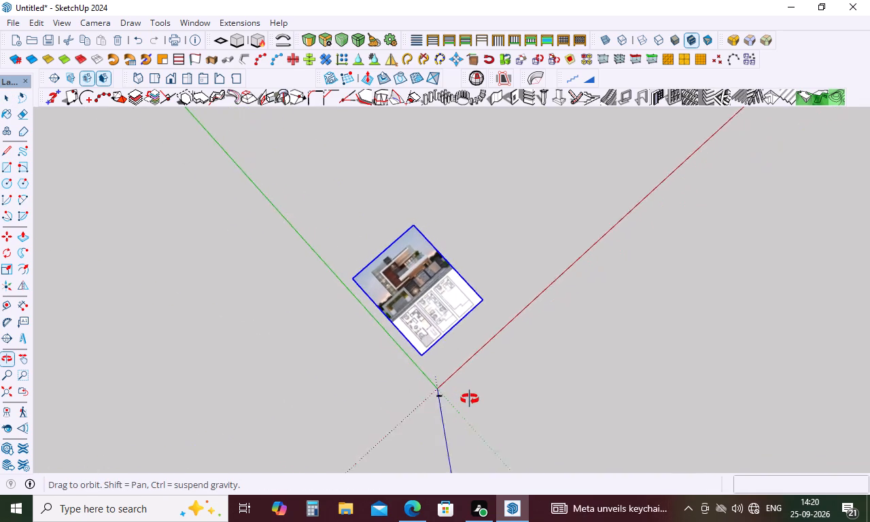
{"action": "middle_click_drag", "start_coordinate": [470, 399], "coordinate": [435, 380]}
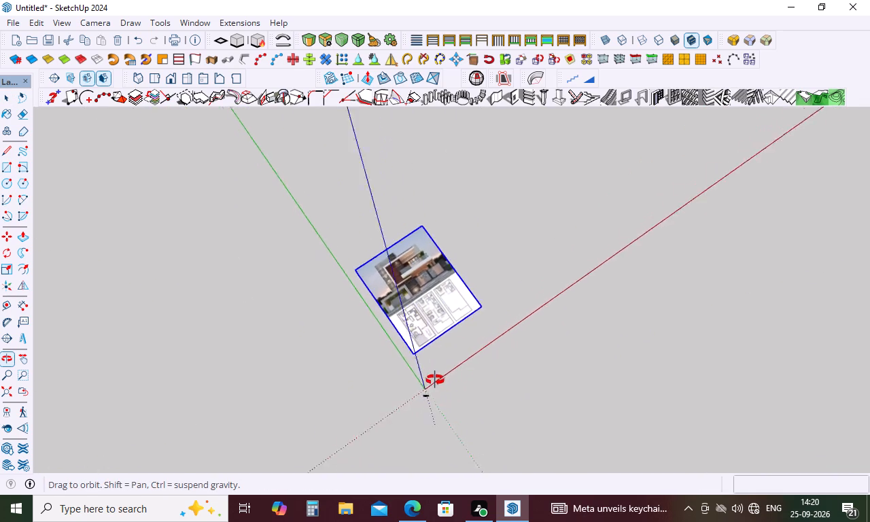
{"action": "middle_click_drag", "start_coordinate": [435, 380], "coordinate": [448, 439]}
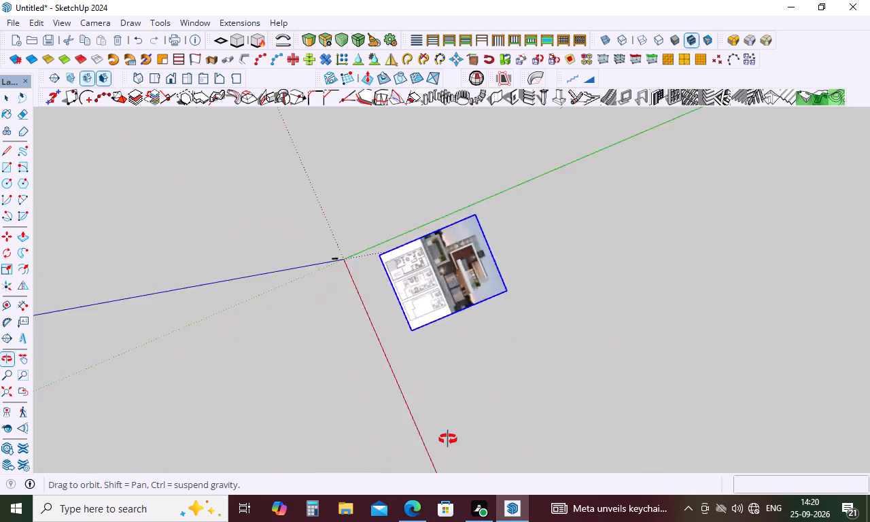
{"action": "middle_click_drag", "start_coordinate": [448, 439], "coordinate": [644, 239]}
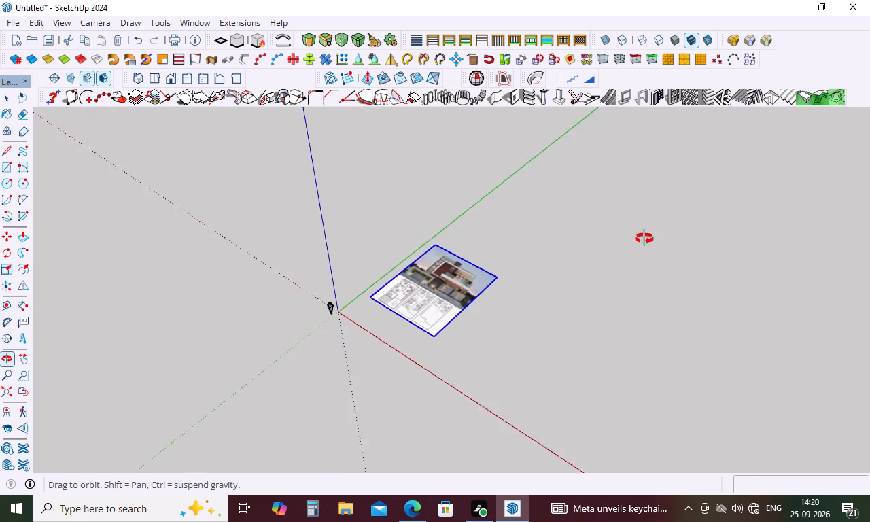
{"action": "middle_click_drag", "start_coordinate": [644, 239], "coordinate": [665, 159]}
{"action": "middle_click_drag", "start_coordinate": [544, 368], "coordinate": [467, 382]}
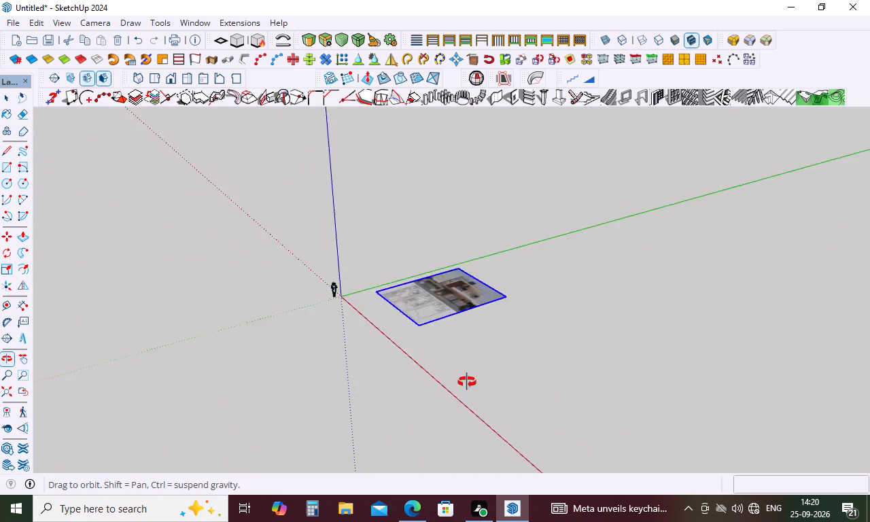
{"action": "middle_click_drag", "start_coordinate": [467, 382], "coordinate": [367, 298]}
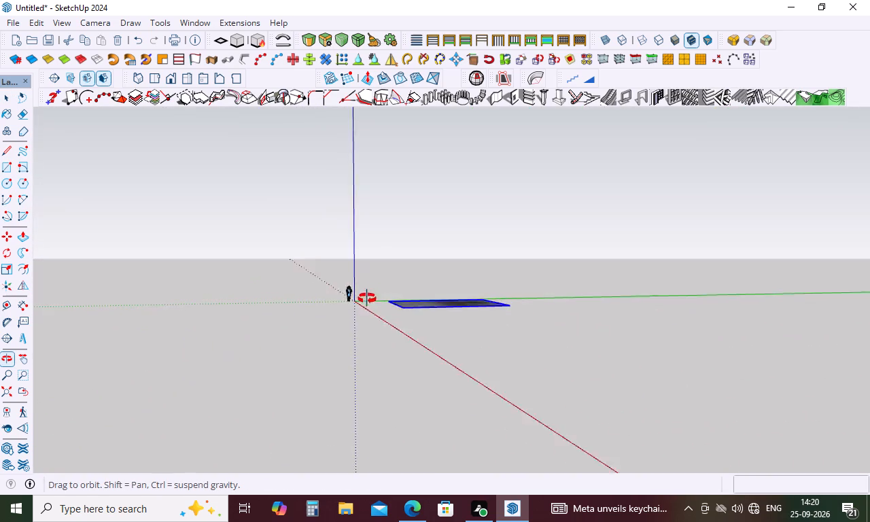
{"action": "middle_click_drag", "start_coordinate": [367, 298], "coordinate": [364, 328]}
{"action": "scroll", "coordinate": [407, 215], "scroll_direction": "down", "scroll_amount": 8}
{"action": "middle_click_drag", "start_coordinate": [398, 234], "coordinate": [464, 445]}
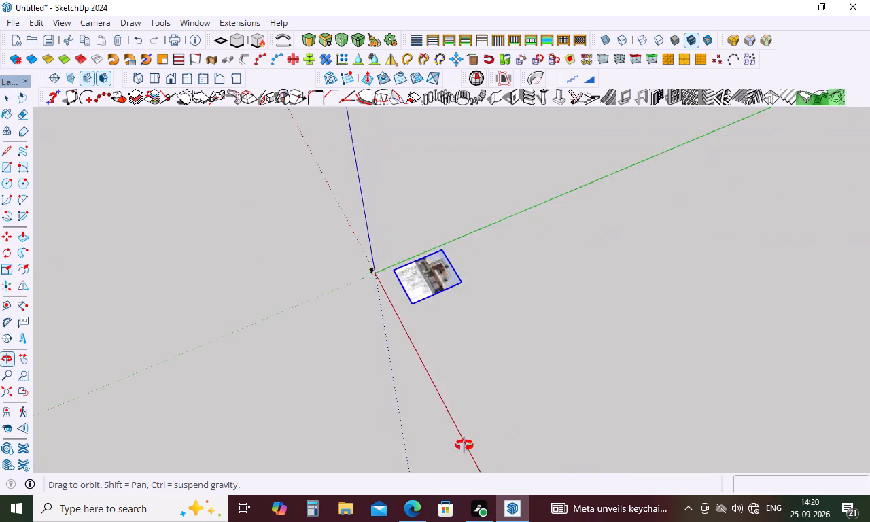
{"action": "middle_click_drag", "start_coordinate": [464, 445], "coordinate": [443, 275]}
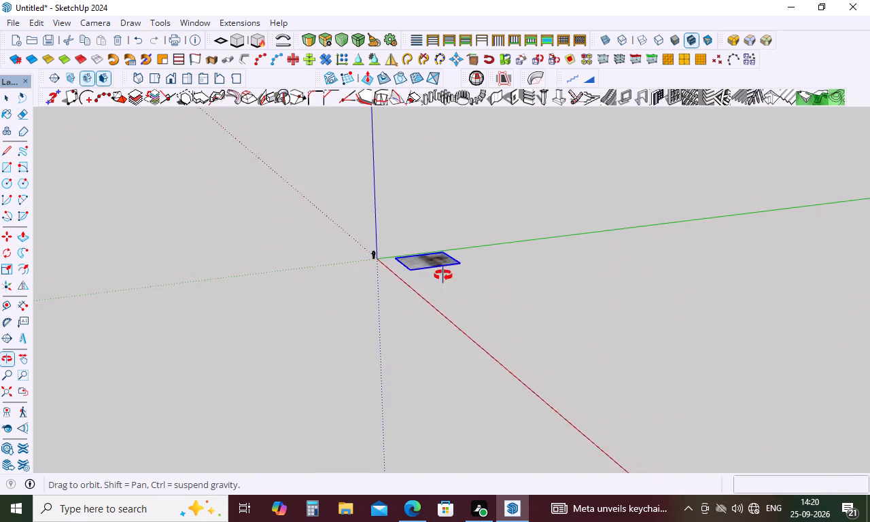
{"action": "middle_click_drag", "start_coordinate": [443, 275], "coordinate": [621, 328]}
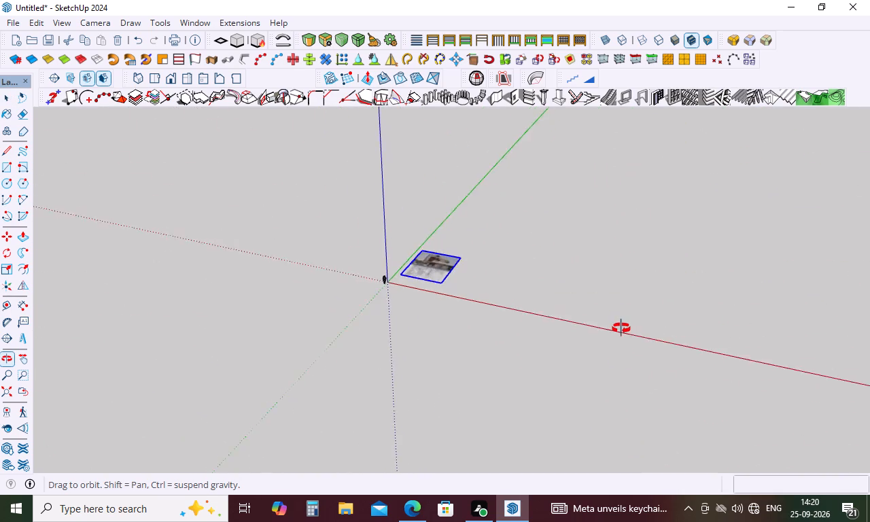
Move the reference image along the red axis, about 171' away from the origin.
{"action": "middle_click_drag", "start_coordinate": [621, 328], "coordinate": [757, 404]}
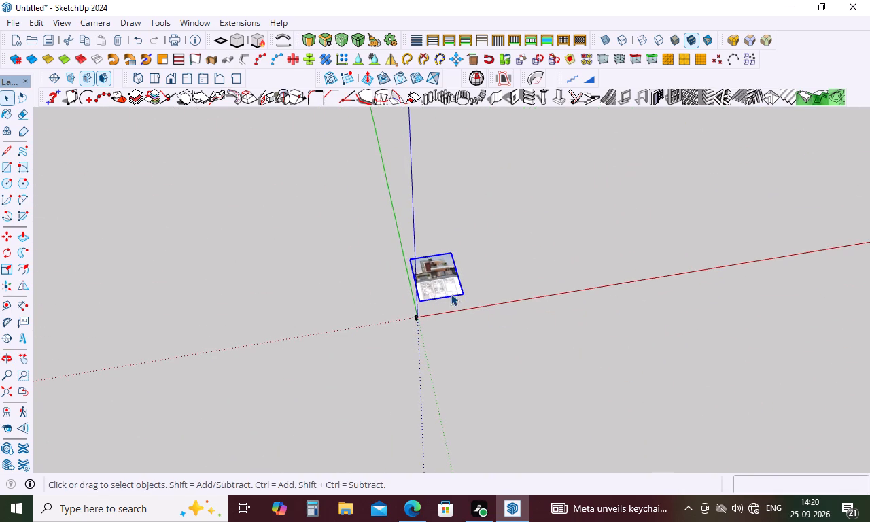
{"action": "key", "text": "m"}
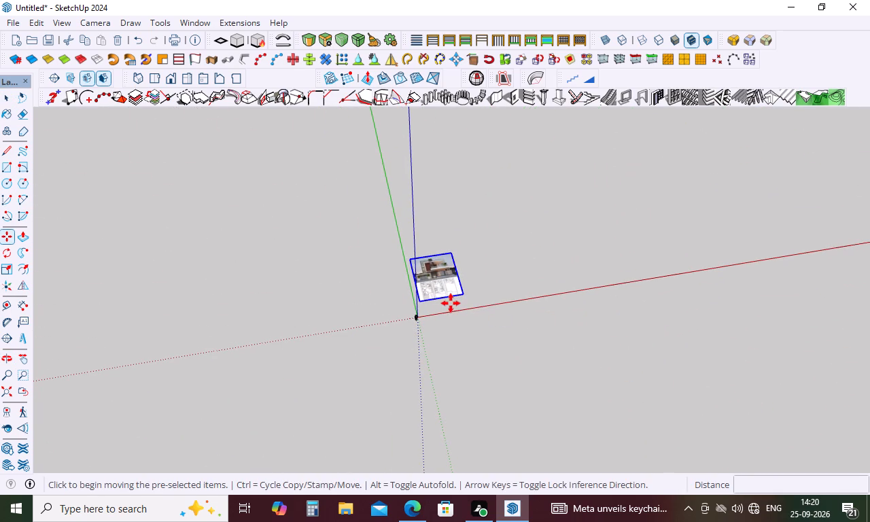
{"action": "left_click", "coordinate": [430, 293]}
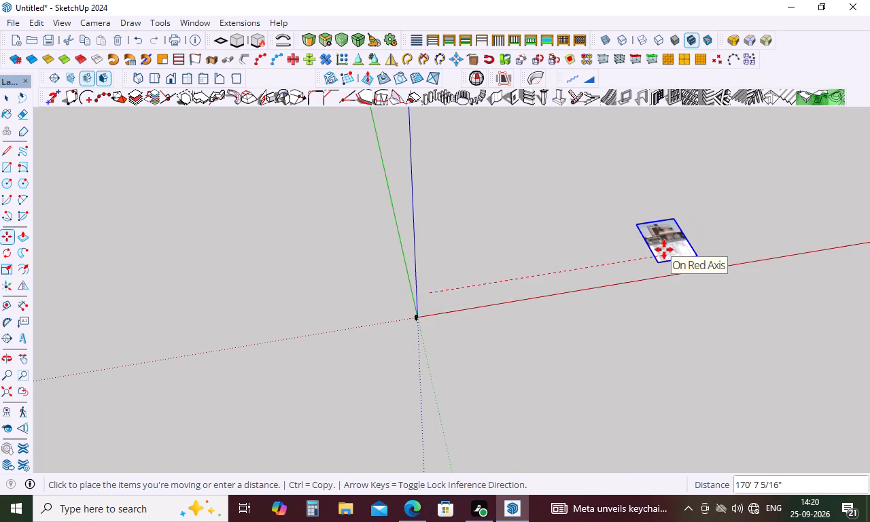
{"action": "left_click", "coordinate": [665, 249]}
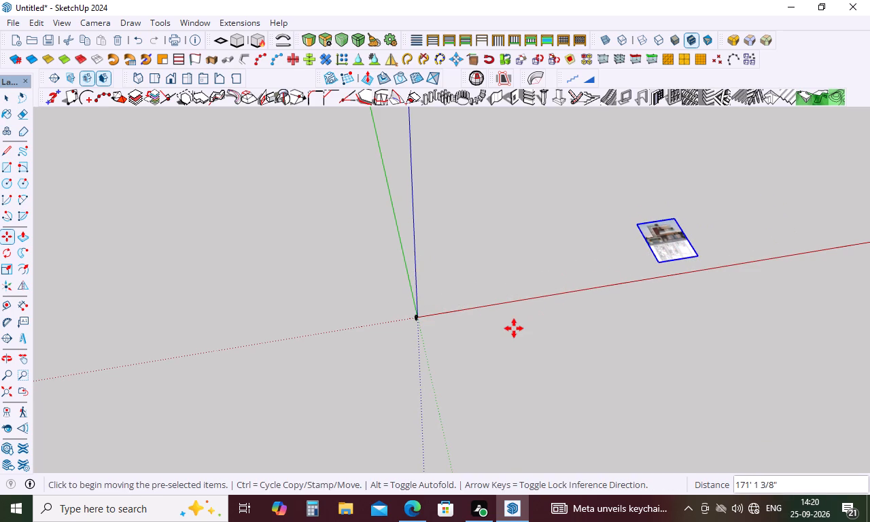
{"action": "key", "text": "space"}
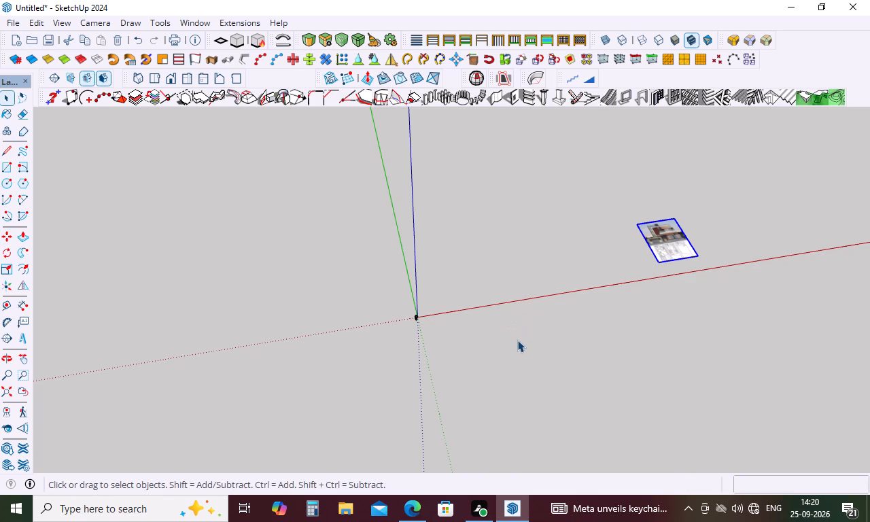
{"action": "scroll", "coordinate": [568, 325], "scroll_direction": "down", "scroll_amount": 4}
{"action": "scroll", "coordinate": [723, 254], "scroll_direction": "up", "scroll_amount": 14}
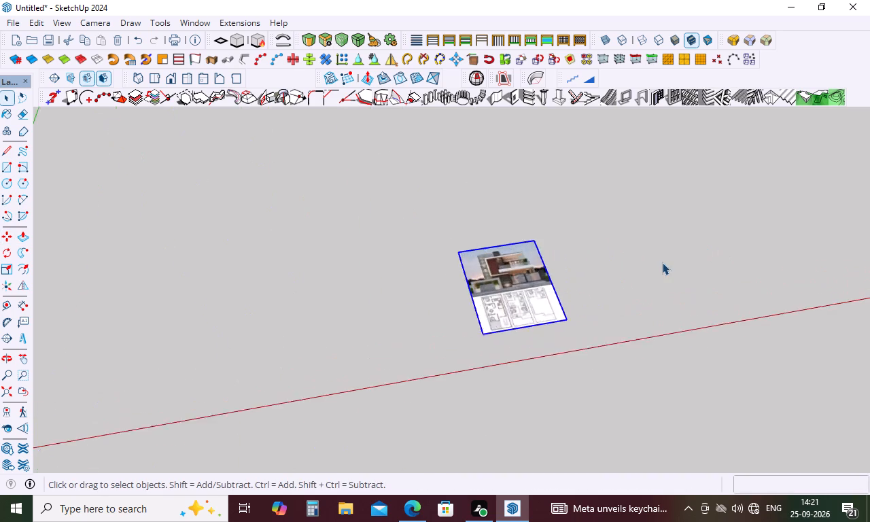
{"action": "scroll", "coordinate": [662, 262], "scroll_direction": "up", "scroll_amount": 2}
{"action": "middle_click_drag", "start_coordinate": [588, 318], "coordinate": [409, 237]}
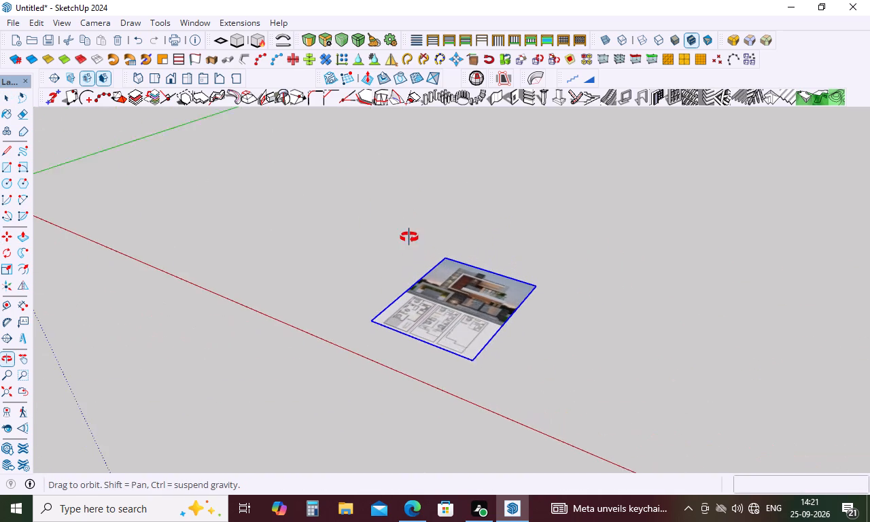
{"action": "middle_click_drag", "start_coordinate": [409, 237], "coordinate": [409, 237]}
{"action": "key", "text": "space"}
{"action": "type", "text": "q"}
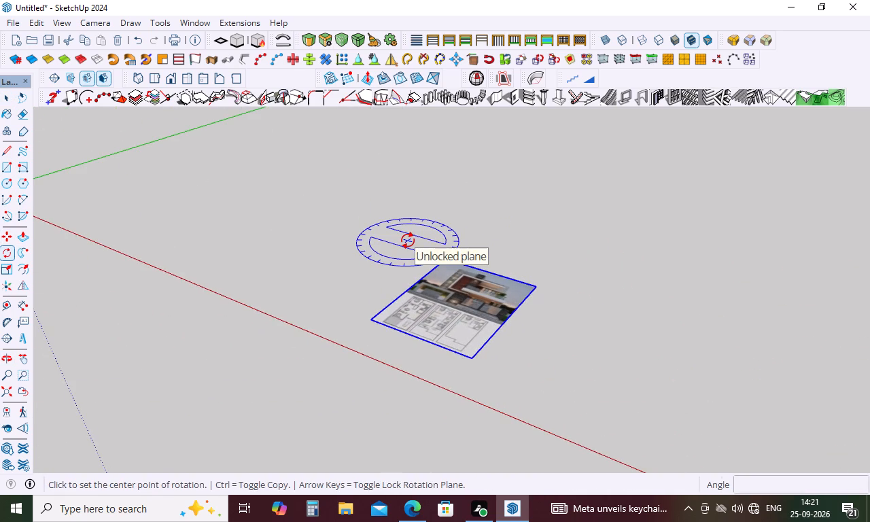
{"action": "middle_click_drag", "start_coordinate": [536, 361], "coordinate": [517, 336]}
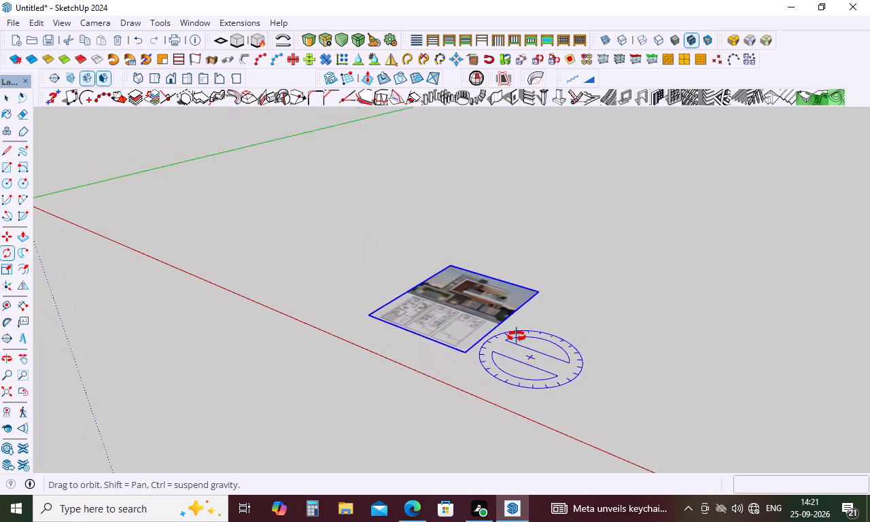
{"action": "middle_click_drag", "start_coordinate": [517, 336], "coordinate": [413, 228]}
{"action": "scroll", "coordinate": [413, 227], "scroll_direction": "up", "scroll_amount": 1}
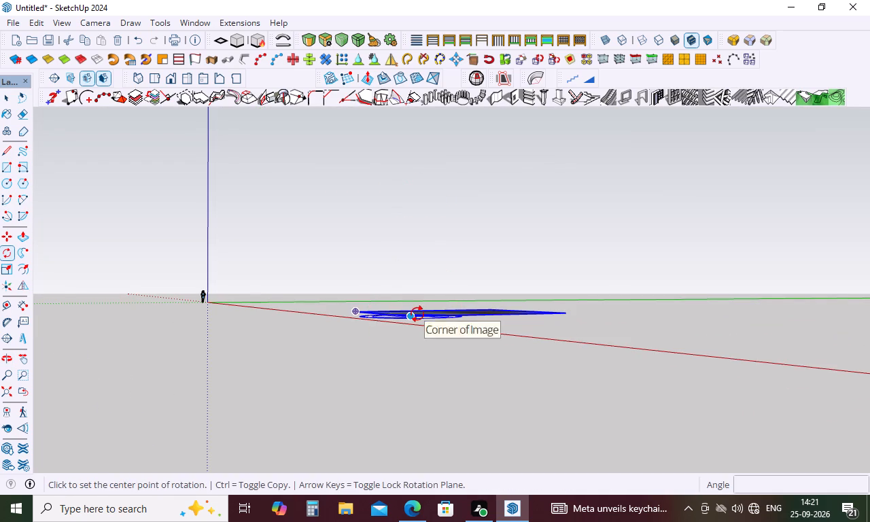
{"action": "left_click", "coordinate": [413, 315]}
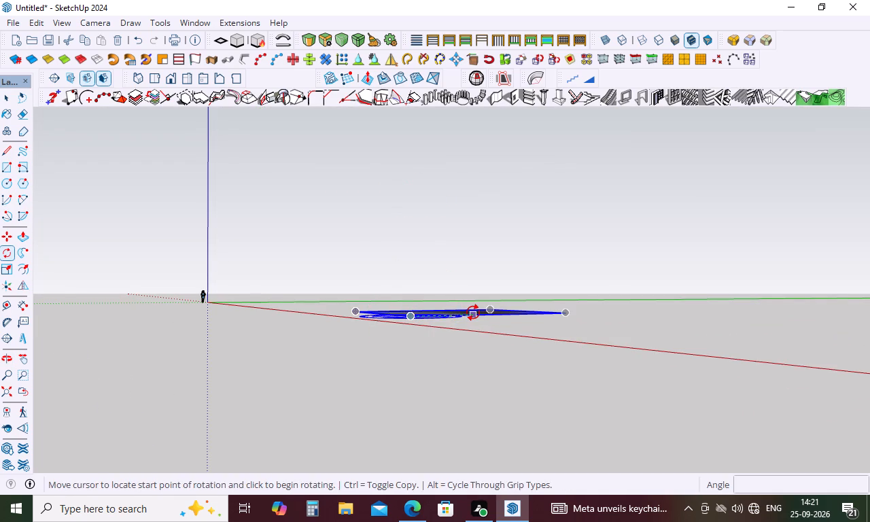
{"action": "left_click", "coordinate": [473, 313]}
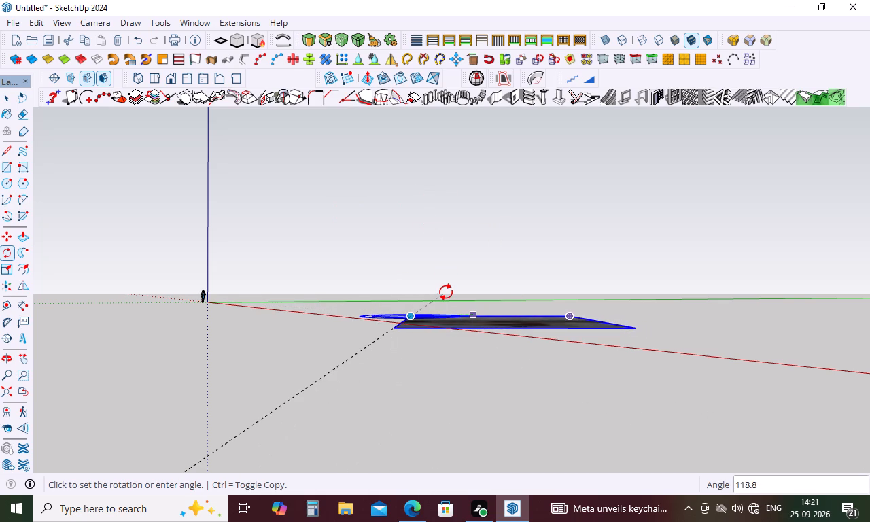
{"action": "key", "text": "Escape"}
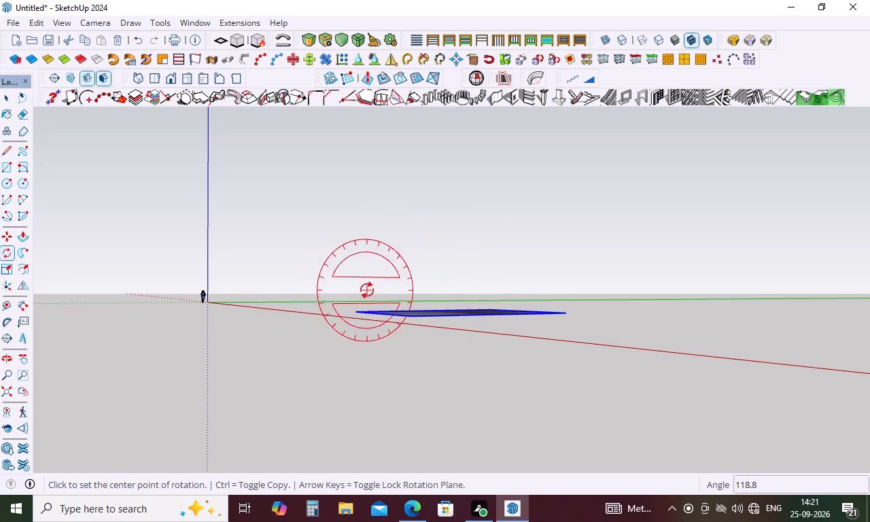
Rotate the reference image 90° about its bottom edge, around the red axis, to stand it upright.
{"action": "left_click", "coordinate": [402, 312]}
{"action": "left_click", "coordinate": [468, 311]}
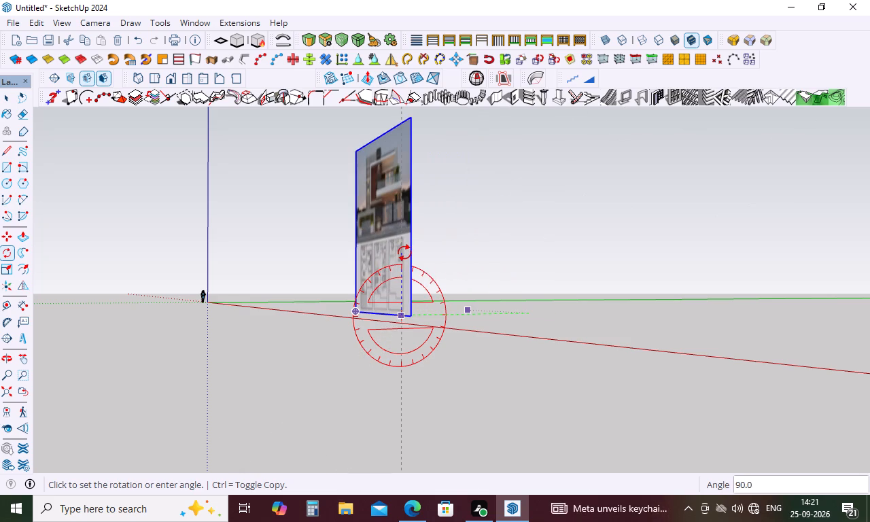
{"action": "left_click", "coordinate": [404, 253]}
Move the upright reference image back along the red axis so it stands a short distance from the origin and the human figure.
{"action": "middle_click_drag", "start_coordinate": [536, 326], "coordinate": [550, 336]}
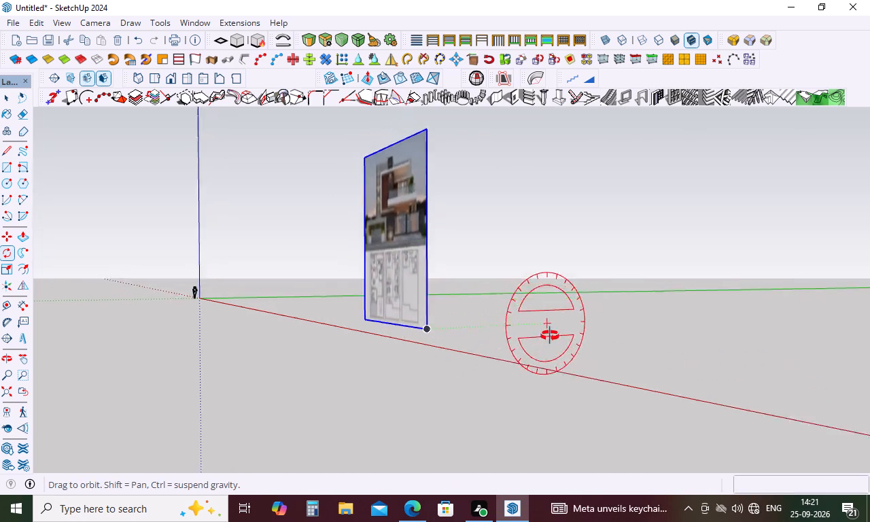
{"action": "middle_click_drag", "start_coordinate": [550, 336], "coordinate": [770, 350]}
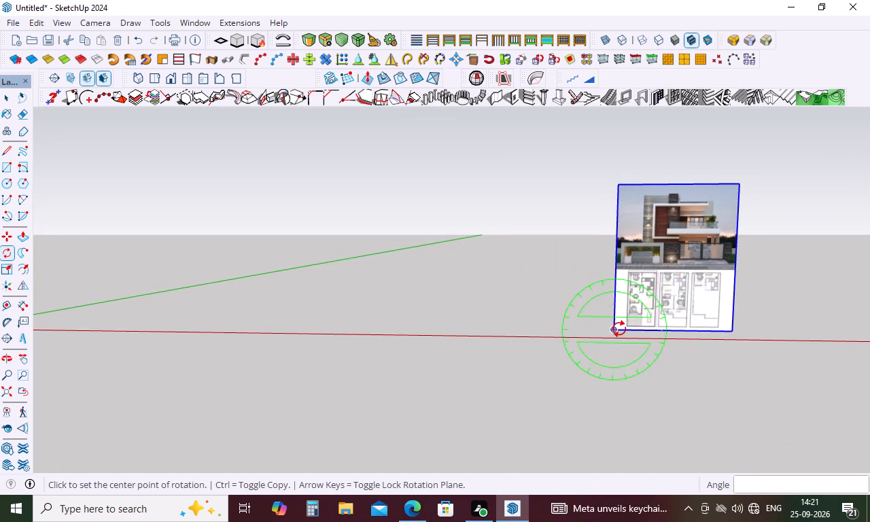
{"action": "key", "text": "space"}
{"action": "type", "text": "m"}
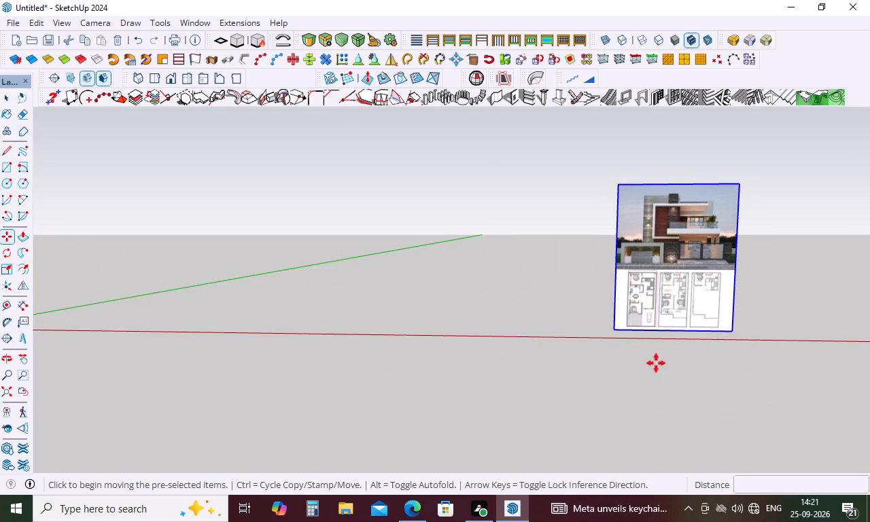
{"action": "left_click", "coordinate": [614, 328]}
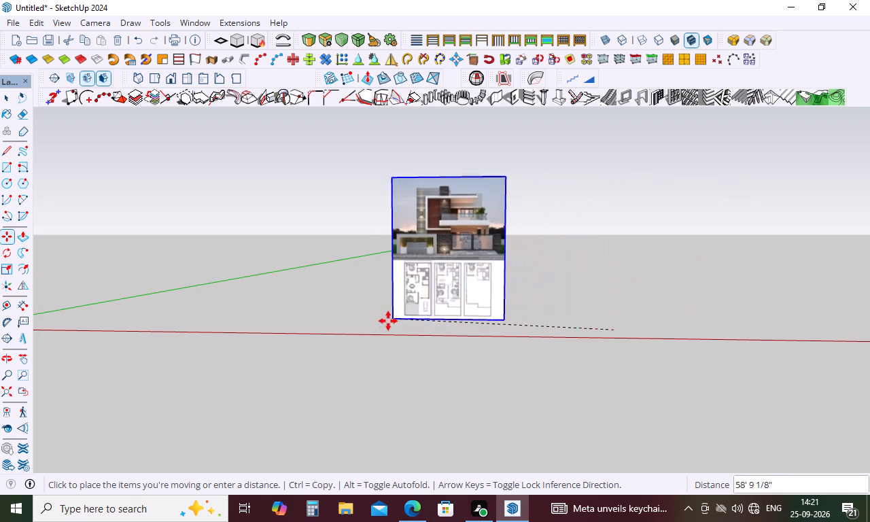
{"action": "left_click", "coordinate": [375, 326]}
{"action": "scroll", "coordinate": [476, 345], "scroll_direction": "down", "scroll_amount": 5}
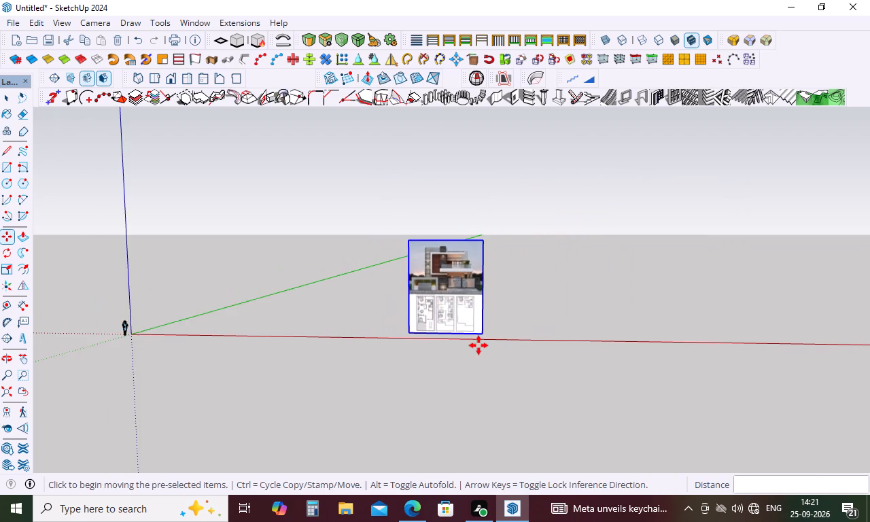
{"action": "middle_click_drag", "start_coordinate": [489, 351], "coordinate": [576, 361]}
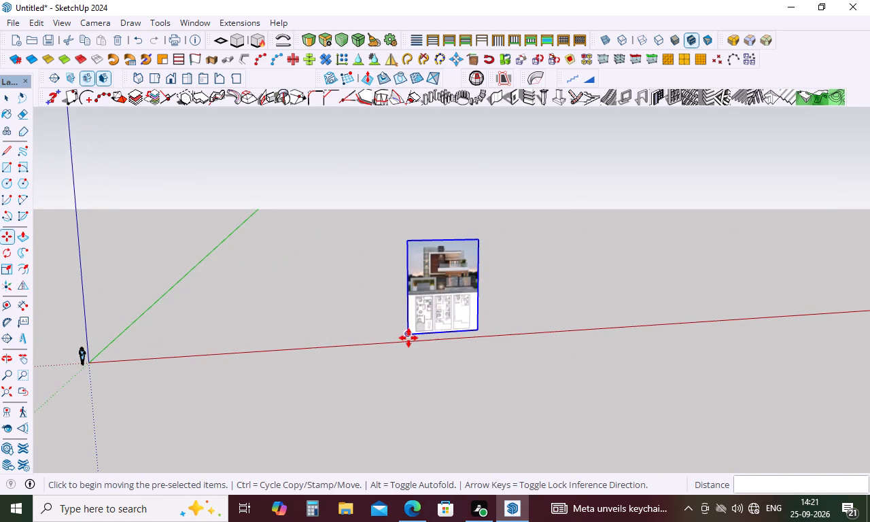
{"action": "left_click", "coordinate": [408, 338]}
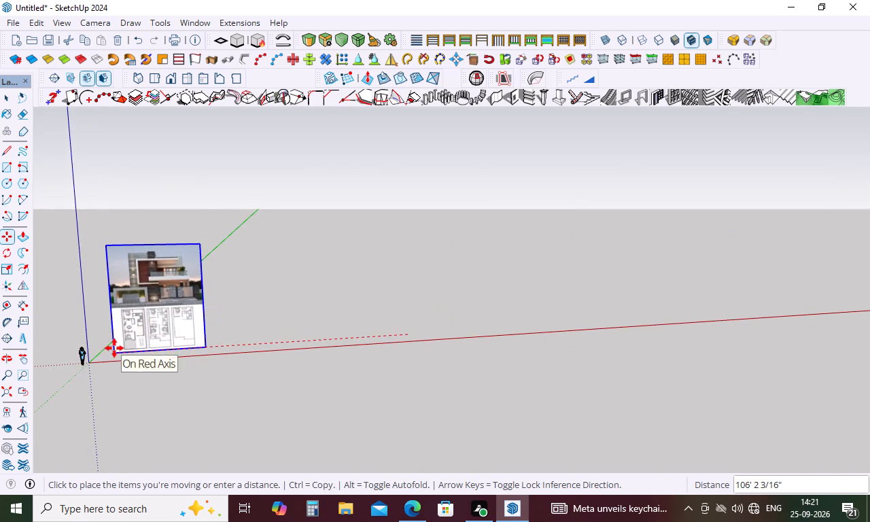
{"action": "left_click", "coordinate": [114, 348]}
{"action": "left_click", "coordinate": [206, 349]}
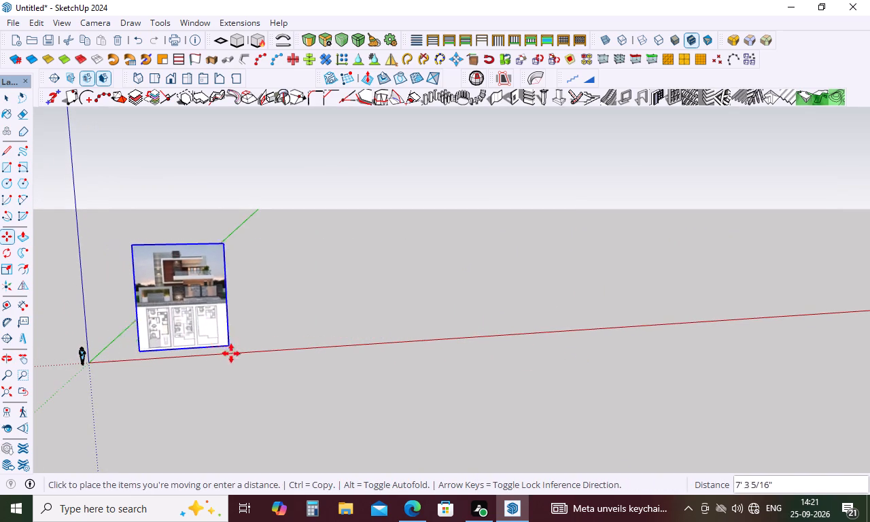
{"action": "left_click", "coordinate": [231, 353]}
Examine the upright reference image from different angles, including a closer look at the three floor plans.
{"action": "scroll", "coordinate": [174, 274], "scroll_direction": "up", "scroll_amount": 5}
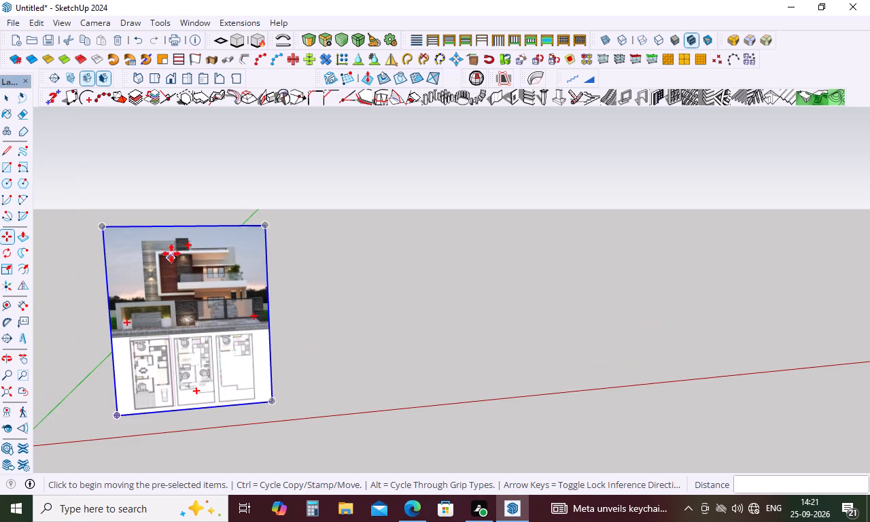
{"action": "scroll", "coordinate": [171, 254], "scroll_direction": "up", "scroll_amount": 1}
{"action": "middle_click_drag", "start_coordinate": [202, 396], "coordinate": [235, 280]}
{"action": "scroll", "coordinate": [232, 287], "scroll_direction": "down", "scroll_amount": 5}
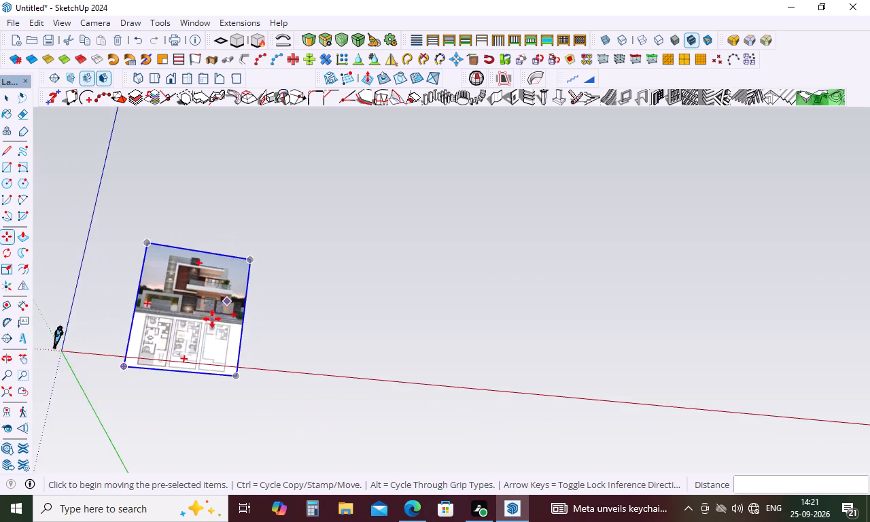
{"action": "scroll", "coordinate": [145, 365], "scroll_direction": "up", "scroll_amount": 17}
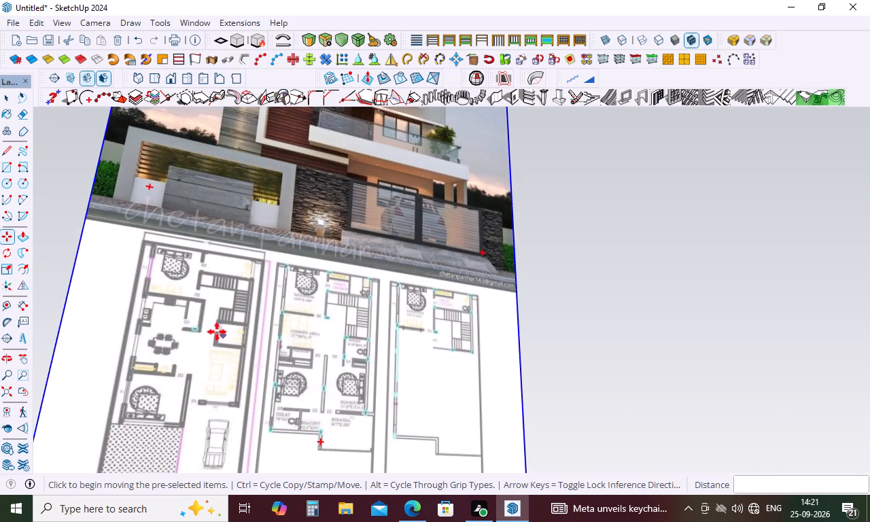
{"action": "scroll", "coordinate": [185, 289], "scroll_direction": "down", "scroll_amount": 7}
{"action": "scroll", "coordinate": [252, 262], "scroll_direction": "down", "scroll_amount": 4}
{"action": "middle_click_drag", "start_coordinate": [252, 262], "coordinate": [167, 327]}
{"action": "scroll", "coordinate": [291, 283], "scroll_direction": "down", "scroll_amount": 9}
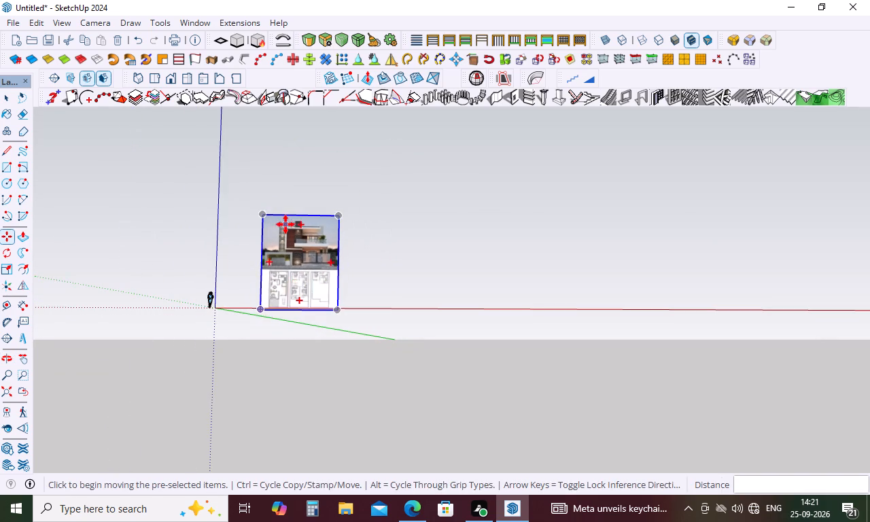
Examine the house's front elevation on the upright reference image up close.
{"action": "scroll", "coordinate": [285, 221], "scroll_direction": "up", "scroll_amount": 4}
{"action": "scroll", "coordinate": [395, 211], "scroll_direction": "up", "scroll_amount": 5}
{"action": "scroll", "coordinate": [241, 267], "scroll_direction": "up", "scroll_amount": 5}
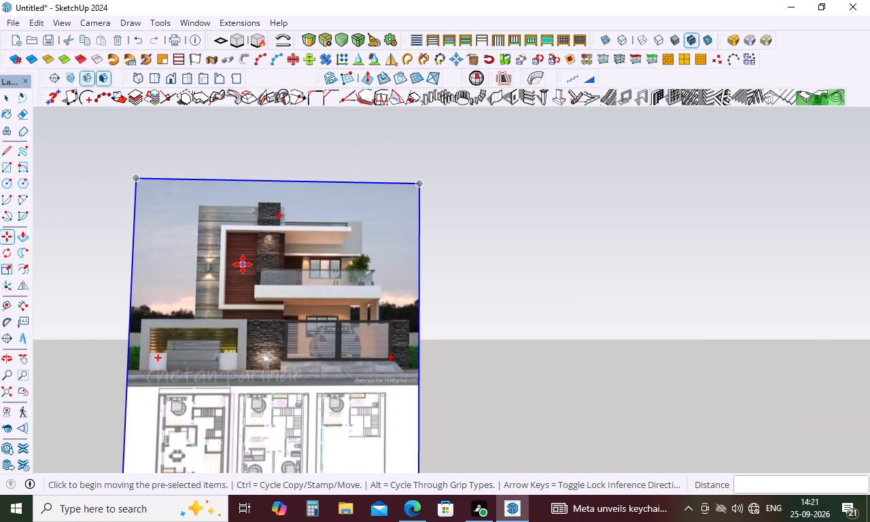
{"action": "scroll", "coordinate": [243, 264], "scroll_direction": "up", "scroll_amount": 5}
{"action": "scroll", "coordinate": [243, 264], "scroll_direction": "down", "scroll_amount": 8}
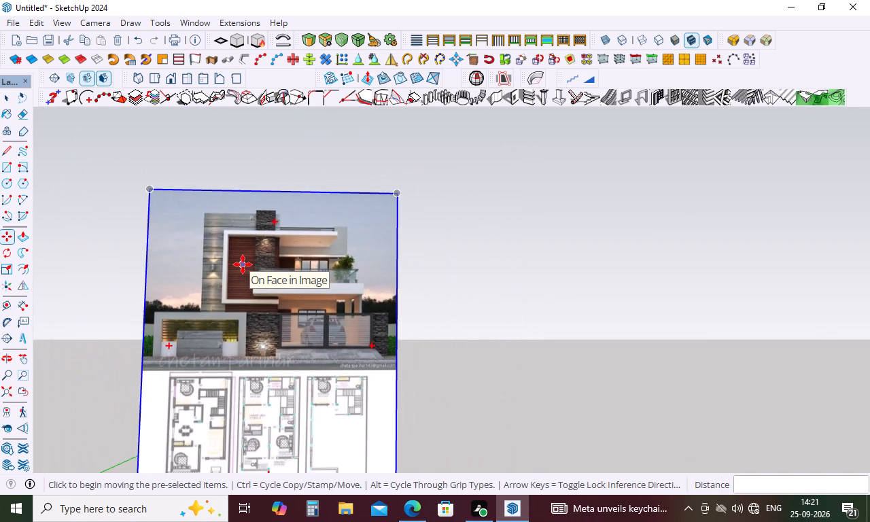
{"action": "scroll", "coordinate": [243, 264], "scroll_direction": "down", "scroll_amount": 3}
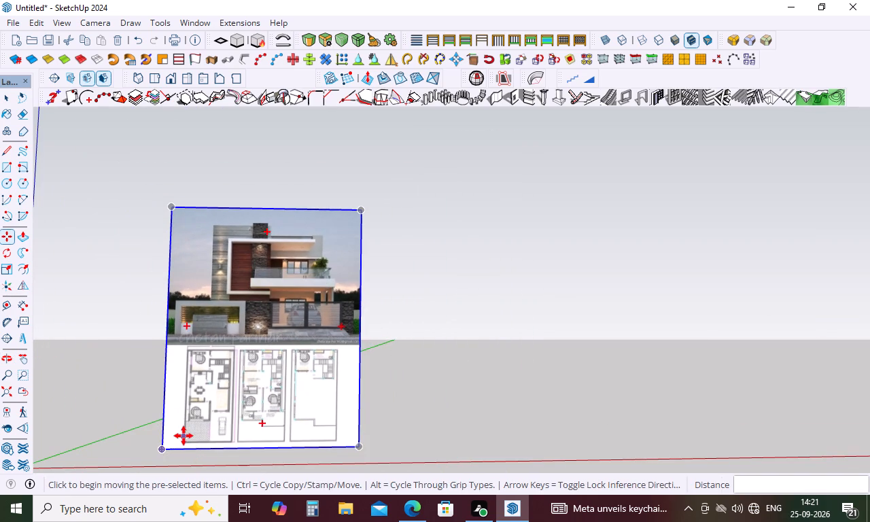
Examine the floor plans on the upright reference image up close and against the front elevation above them.
{"action": "scroll", "coordinate": [180, 435], "scroll_direction": "up", "scroll_amount": 6}
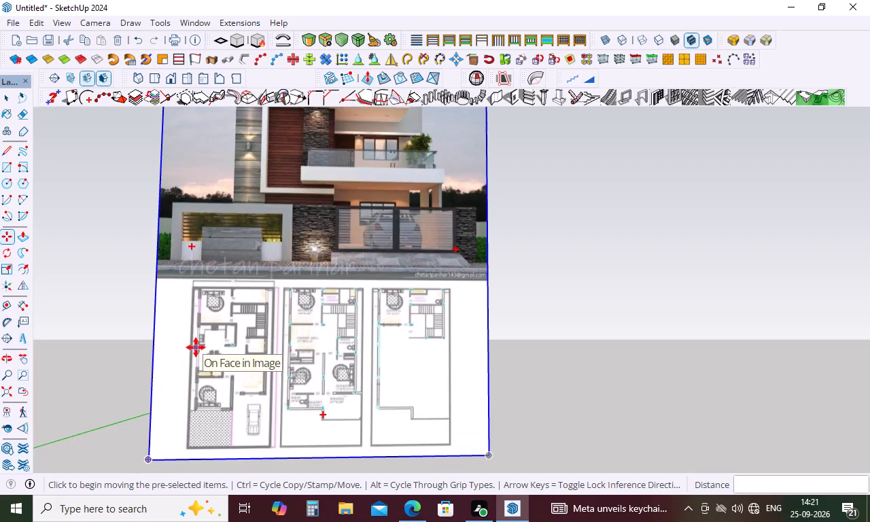
{"action": "scroll", "coordinate": [196, 347], "scroll_direction": "up", "scroll_amount": 10}
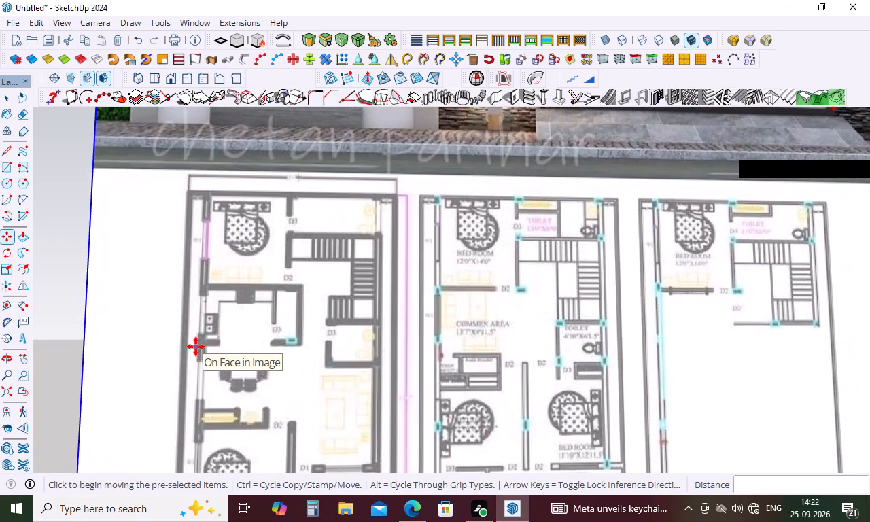
{"action": "scroll", "coordinate": [379, 277], "scroll_direction": "down", "scroll_amount": 5}
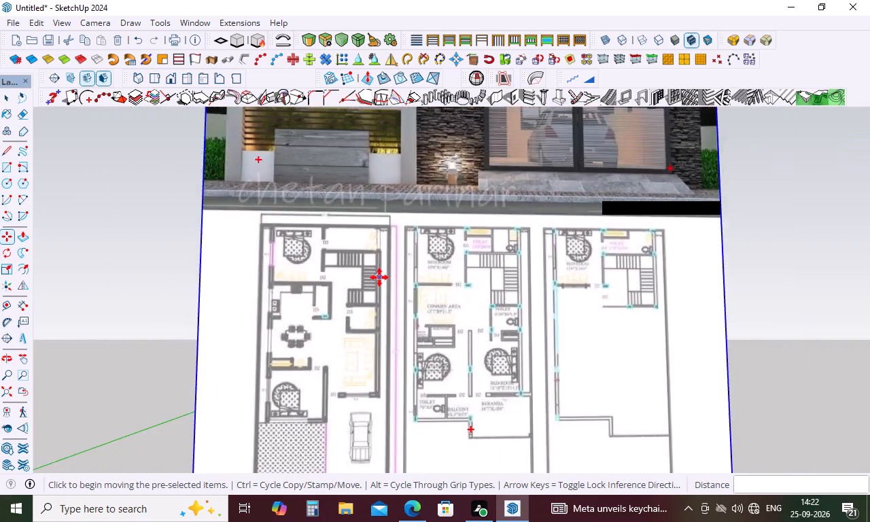
{"action": "scroll", "coordinate": [379, 277], "scroll_direction": "down", "scroll_amount": 5}
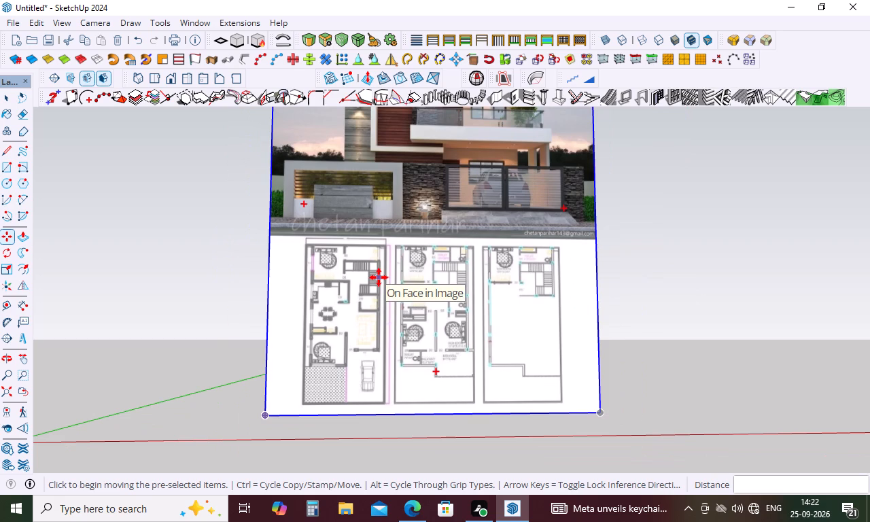
{"action": "key", "text": "space"}
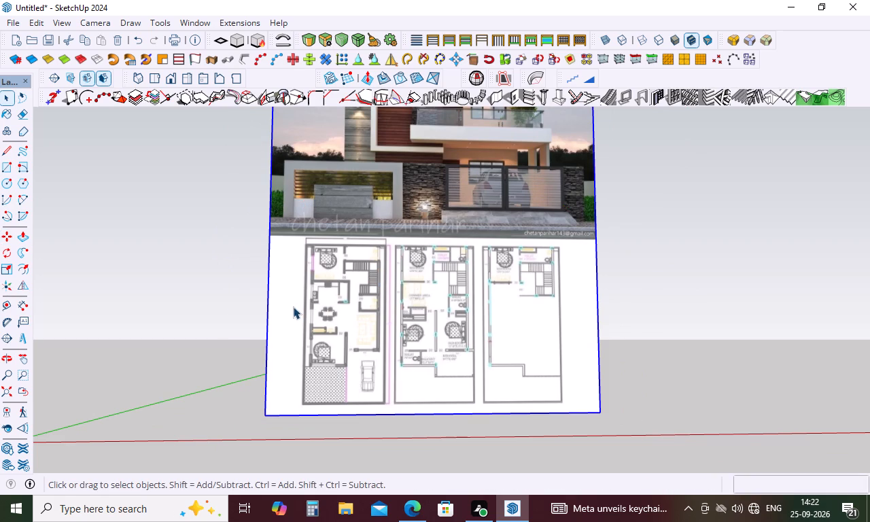
{"action": "scroll", "coordinate": [293, 307], "scroll_direction": "down", "scroll_amount": 3}
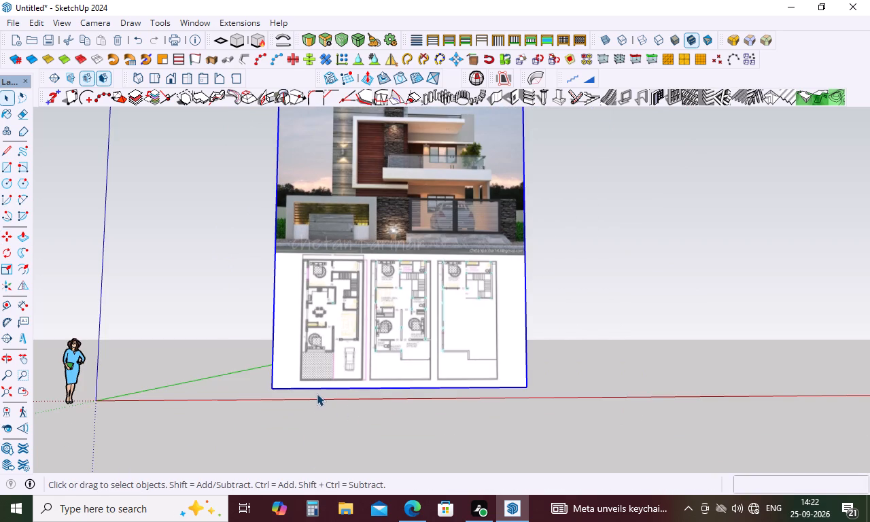
Examine the floor plans on the upright reference image up close, focusing on the ground-floor plan with the parked car.
{"action": "scroll", "coordinate": [341, 341], "scroll_direction": "up", "scroll_amount": 10}
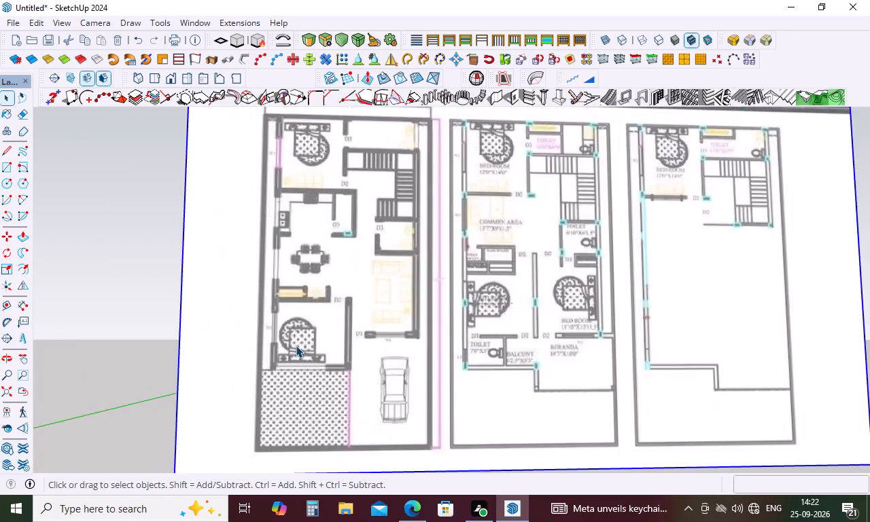
{"action": "scroll", "coordinate": [294, 344], "scroll_direction": "up", "scroll_amount": 14}
{"action": "scroll", "coordinate": [260, 322], "scroll_direction": "down", "scroll_amount": 18}
{"action": "scroll", "coordinate": [260, 321], "scroll_direction": "down", "scroll_amount": 13}
Examine how the upright reference image stands against the origin and axes from several angles.
{"action": "middle_click_drag", "start_coordinate": [364, 383], "coordinate": [239, 421]}
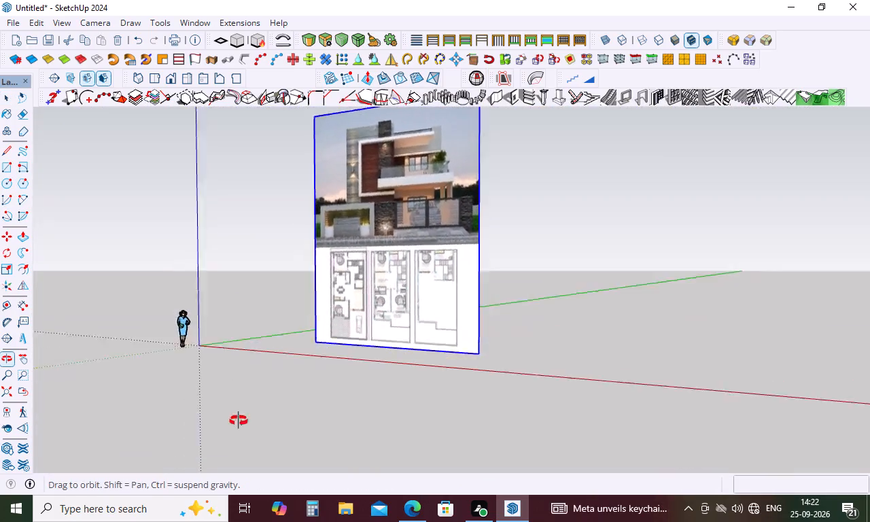
{"action": "middle_click_drag", "start_coordinate": [239, 421], "coordinate": [351, 323]}
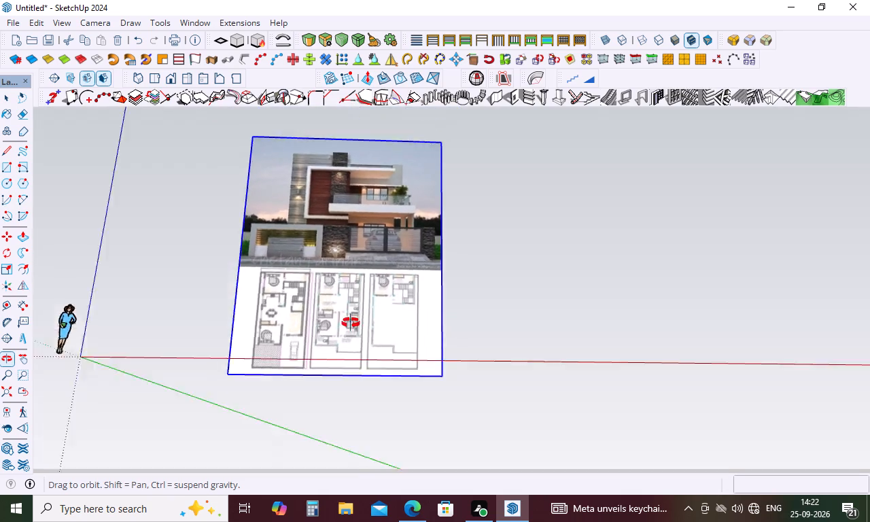
{"action": "middle_click_drag", "start_coordinate": [351, 323], "coordinate": [511, 385]}
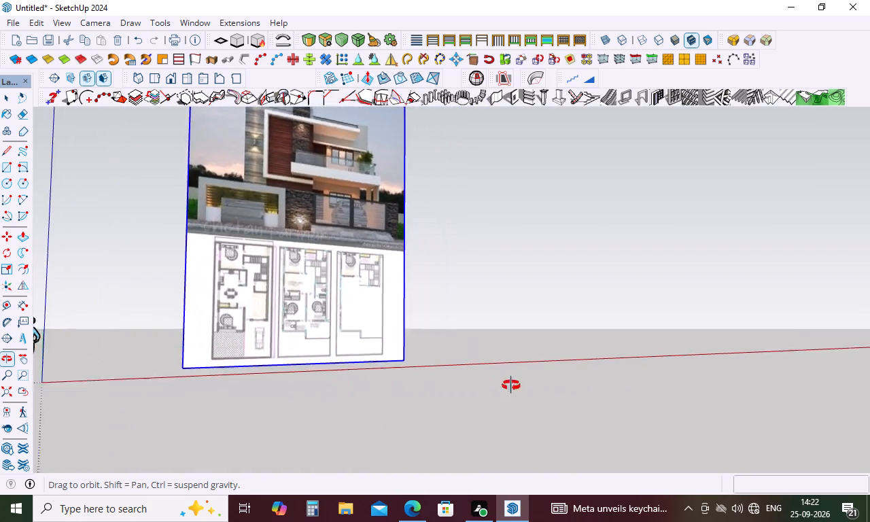
{"action": "middle_click_drag", "start_coordinate": [511, 385], "coordinate": [360, 464]}
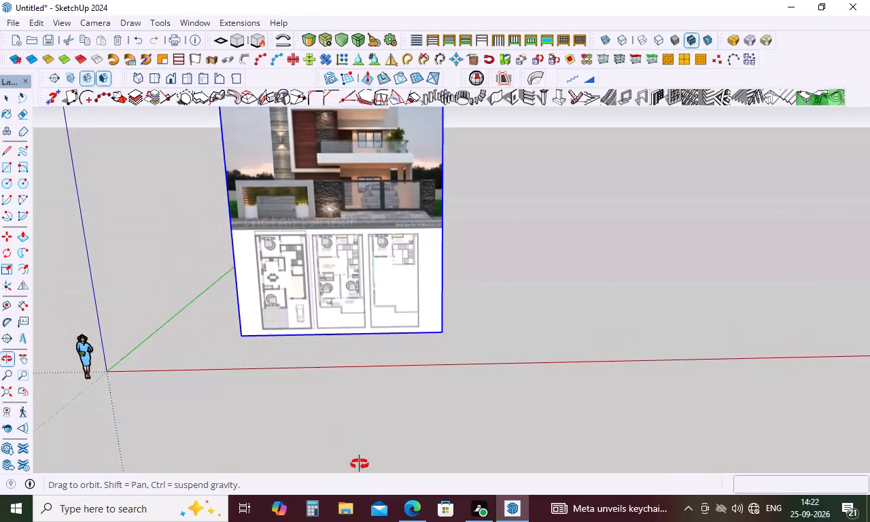
{"action": "middle_click_drag", "start_coordinate": [360, 464], "coordinate": [304, 423]}
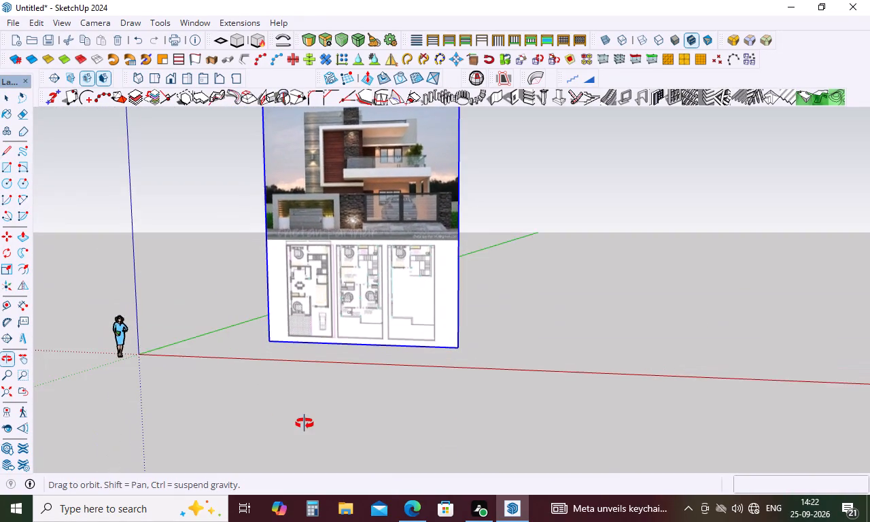
{"action": "middle_click_drag", "start_coordinate": [304, 423], "coordinate": [329, 371]}
Examine the reference image's bottom edge against the ground and red axis, together with the lower parts of the floor plans.
{"action": "scroll", "coordinate": [329, 371], "scroll_direction": "up", "scroll_amount": 5}
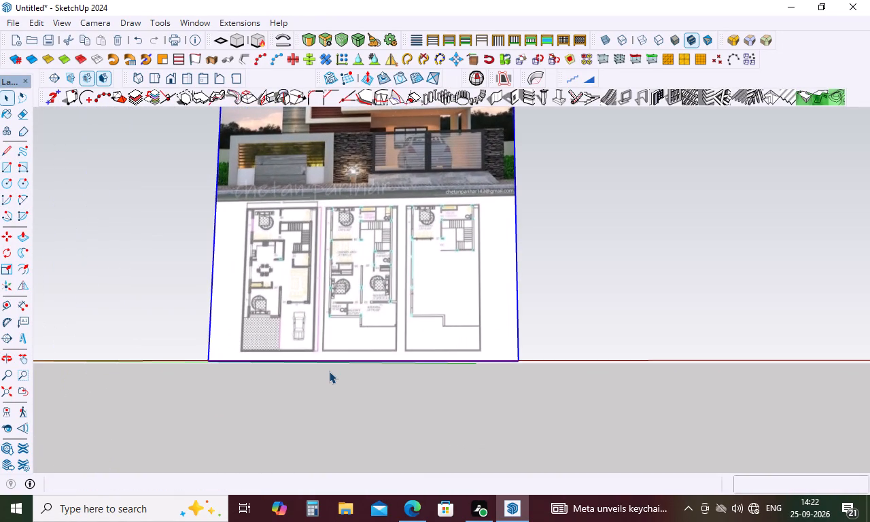
{"action": "middle_click", "coordinate": [330, 370]}
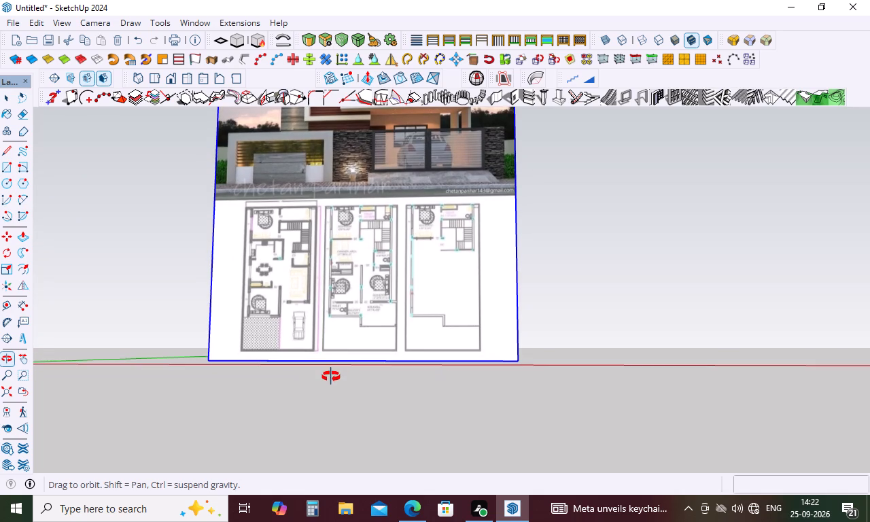
{"action": "scroll", "coordinate": [331, 372], "scroll_direction": "up", "scroll_amount": 2}
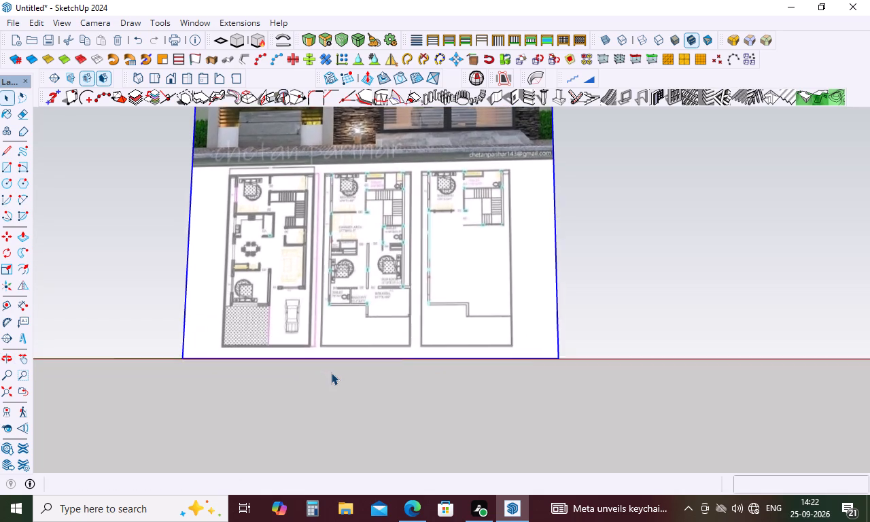
{"action": "scroll", "coordinate": [331, 372], "scroll_direction": "up", "scroll_amount": 7}
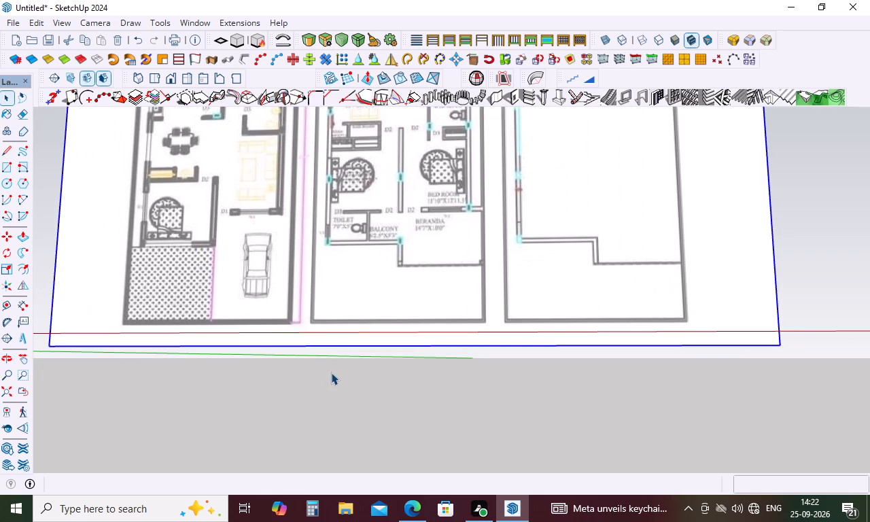
{"action": "middle_click_drag", "start_coordinate": [331, 372], "coordinate": [334, 377]}
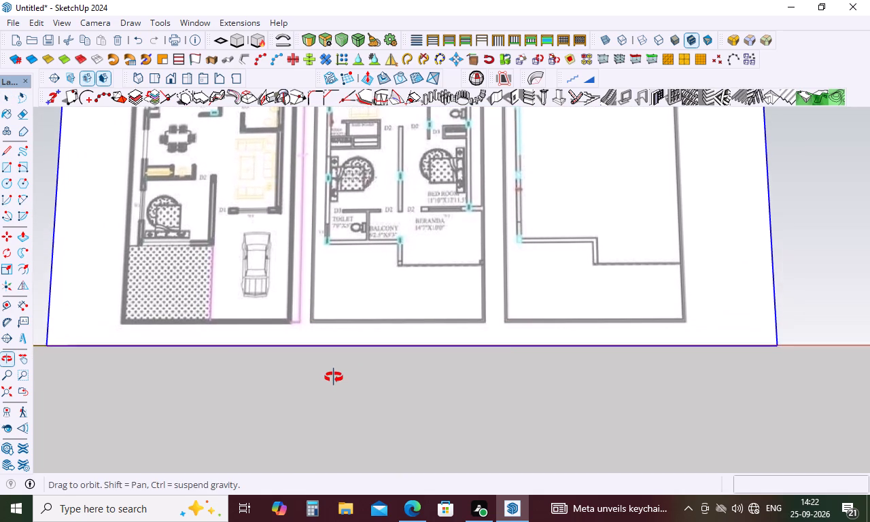
{"action": "middle_click_drag", "start_coordinate": [334, 377], "coordinate": [335, 379]}
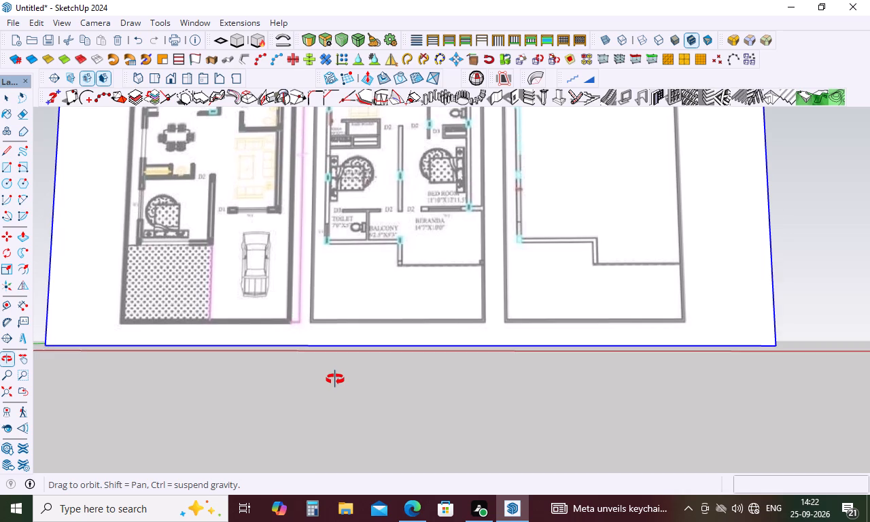
{"action": "middle_click_drag", "start_coordinate": [335, 379], "coordinate": [338, 376]}
{"action": "scroll", "coordinate": [338, 375], "scroll_direction": "up", "scroll_amount": 1}
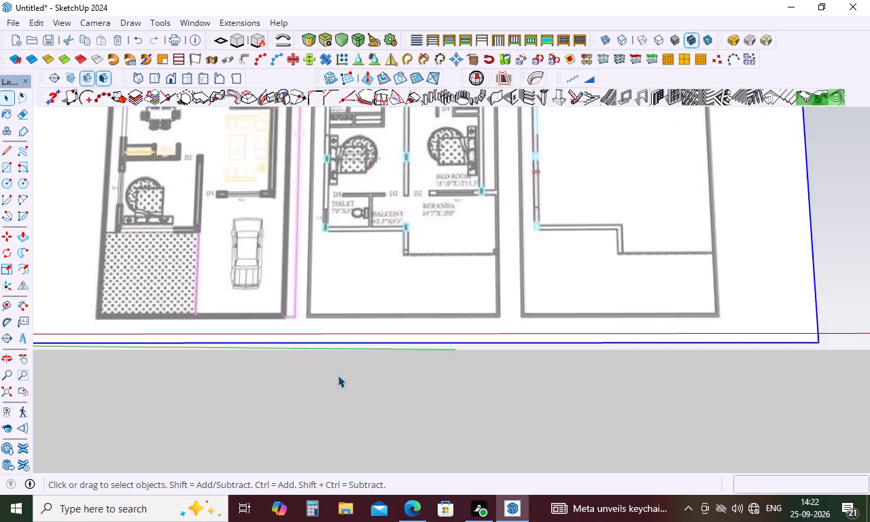
{"action": "scroll", "coordinate": [338, 375], "scroll_direction": "up", "scroll_amount": 1}
{"action": "middle_click", "coordinate": [338, 375]}
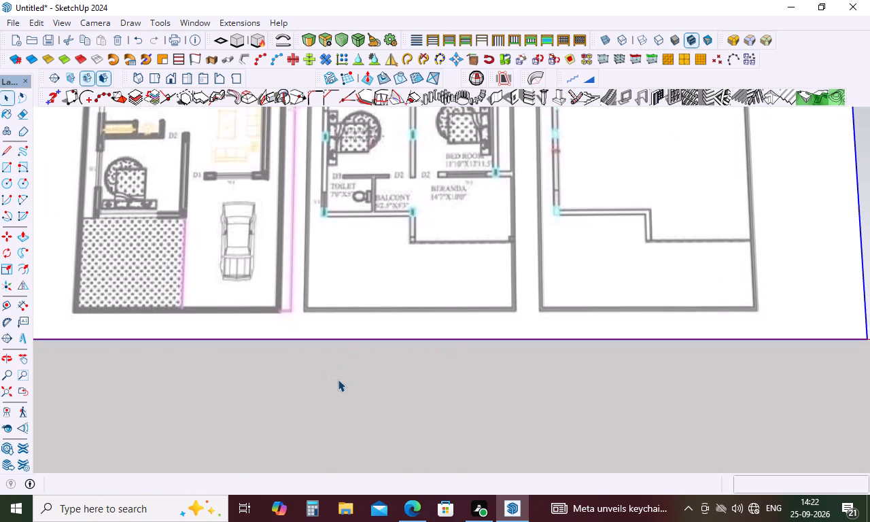
{"action": "scroll", "coordinate": [338, 379], "scroll_direction": "up", "scroll_amount": 2}
{"action": "middle_click_drag", "start_coordinate": [338, 379], "coordinate": [339, 372]}
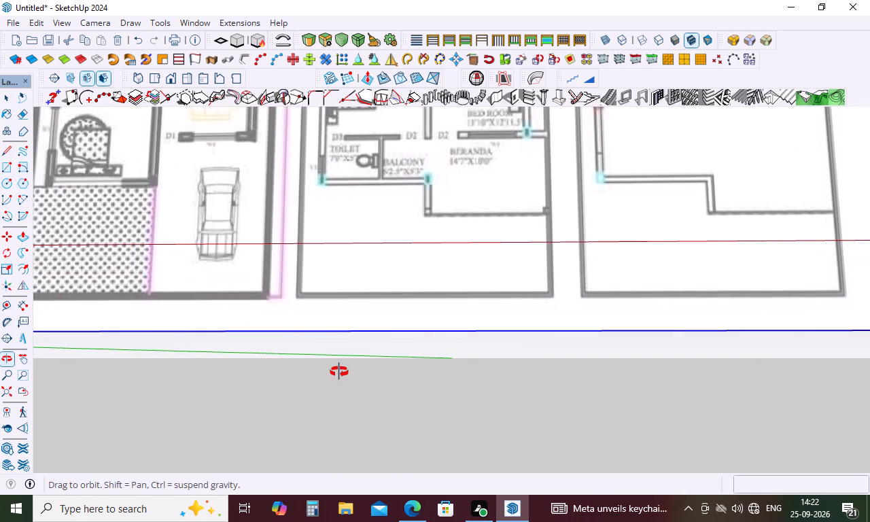
{"action": "middle_click_drag", "start_coordinate": [339, 372], "coordinate": [343, 381]}
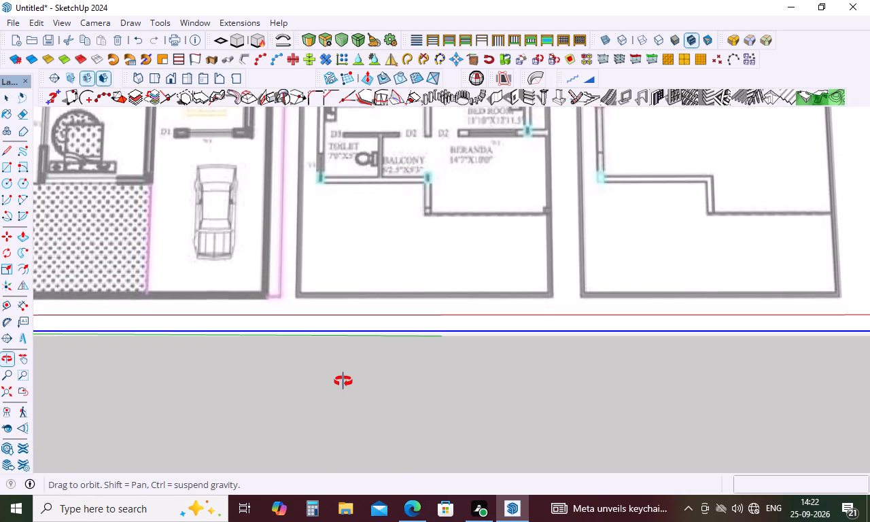
{"action": "middle_click_drag", "start_coordinate": [343, 381], "coordinate": [345, 382]}
{"action": "scroll", "coordinate": [345, 382], "scroll_direction": "up", "scroll_amount": 4}
{"action": "scroll", "coordinate": [345, 379], "scroll_direction": "down", "scroll_amount": 5}
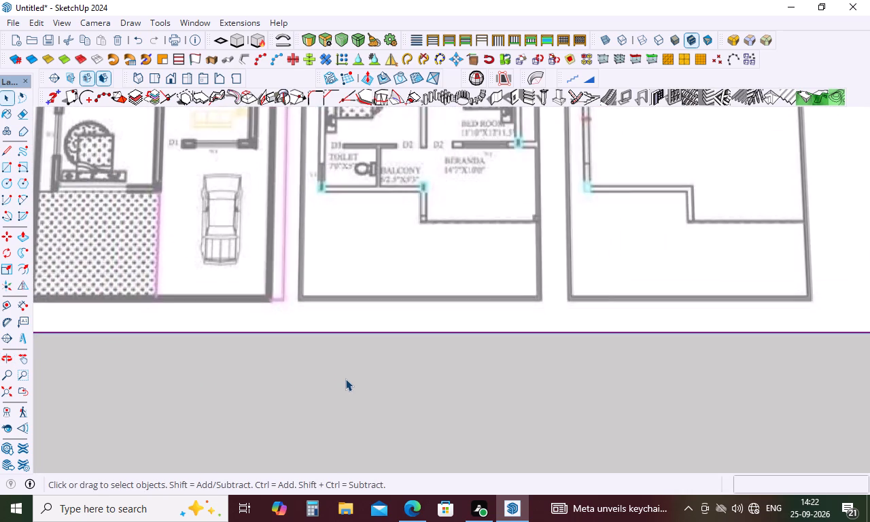
Examine the whole reference image's size against the human figure and origin, from the front and from above.
{"action": "scroll", "coordinate": [345, 379], "scroll_direction": "down", "scroll_amount": 14}
{"action": "scroll", "coordinate": [448, 324], "scroll_direction": "down", "scroll_amount": 5}
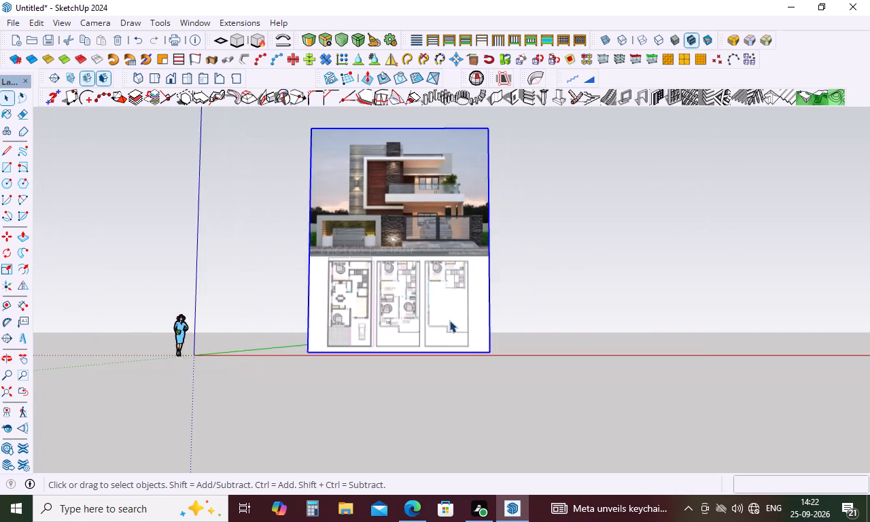
{"action": "scroll", "coordinate": [449, 320], "scroll_direction": "down", "scroll_amount": 4}
{"action": "scroll", "coordinate": [449, 320], "scroll_direction": "up", "scroll_amount": 1}
{"action": "scroll", "coordinate": [449, 320], "scroll_direction": "down", "scroll_amount": 5}
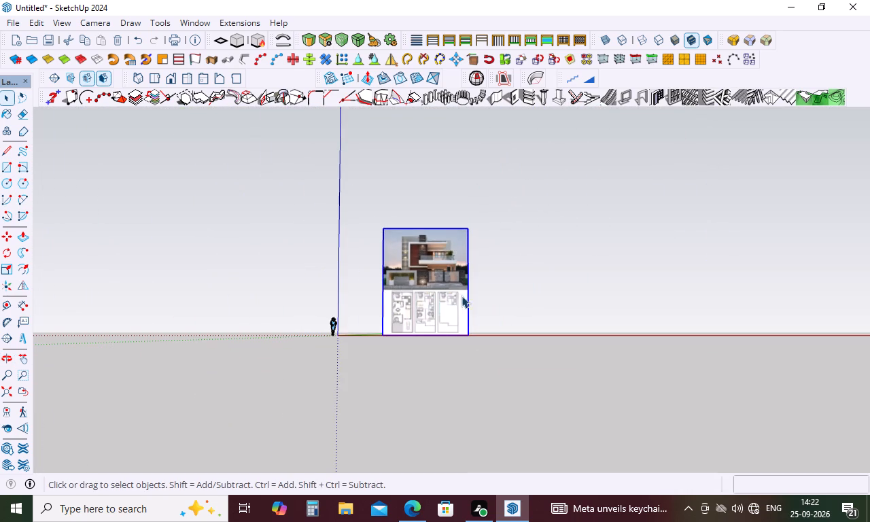
{"action": "scroll", "coordinate": [428, 225], "scroll_direction": "up", "scroll_amount": 8}
{"action": "middle_click_drag", "start_coordinate": [496, 256], "coordinate": [495, 269]}
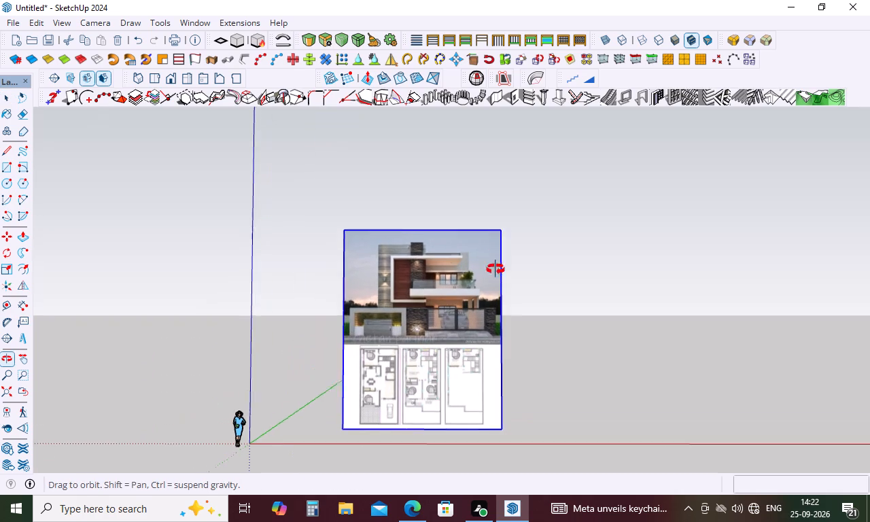
{"action": "middle_click_drag", "start_coordinate": [495, 269], "coordinate": [540, 268]}
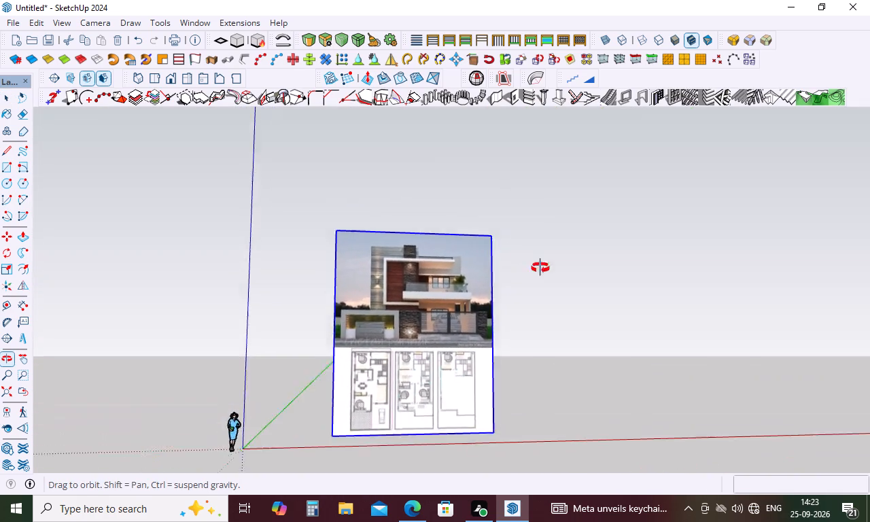
{"action": "middle_click_drag", "start_coordinate": [540, 268], "coordinate": [524, 334]}
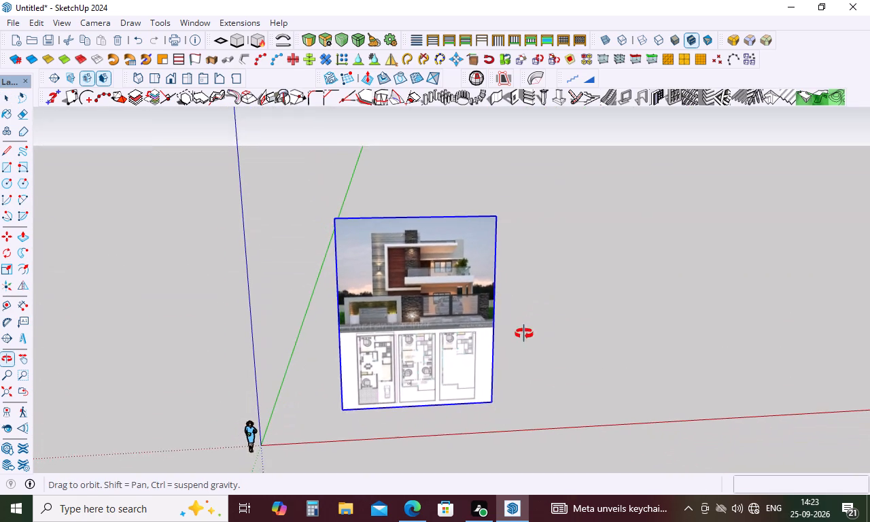
{"action": "middle_click_drag", "start_coordinate": [524, 334], "coordinate": [523, 335]}
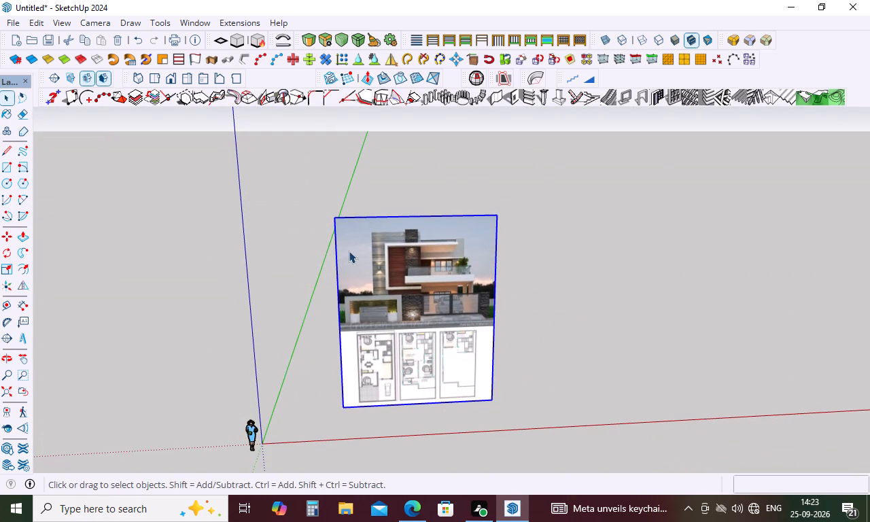
Scale the upright reference image down by about 0.27 in height and 0.26 in width, keeping its lower corner nearest the origin fixed.
{"action": "left_click", "coordinate": [364, 249]}
{"action": "left_click_drag", "start_coordinate": [334, 219], "coordinate": [434, 351]}
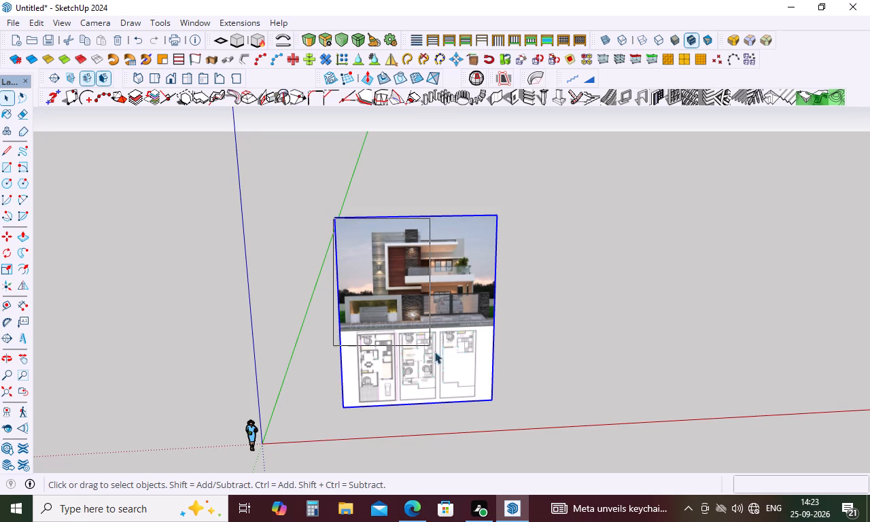
{"action": "left_click_drag", "start_coordinate": [434, 351], "coordinate": [480, 408]}
{"action": "left_click", "coordinate": [471, 387]}
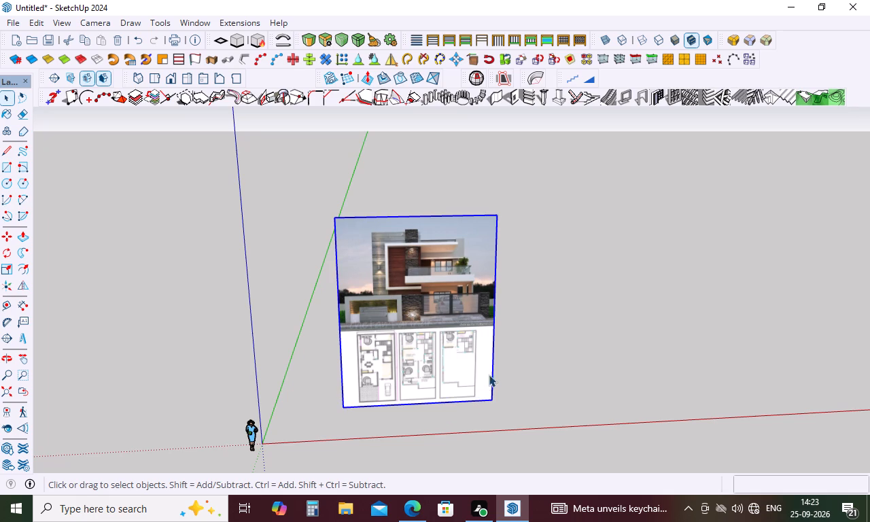
{"action": "key", "text": "s"}
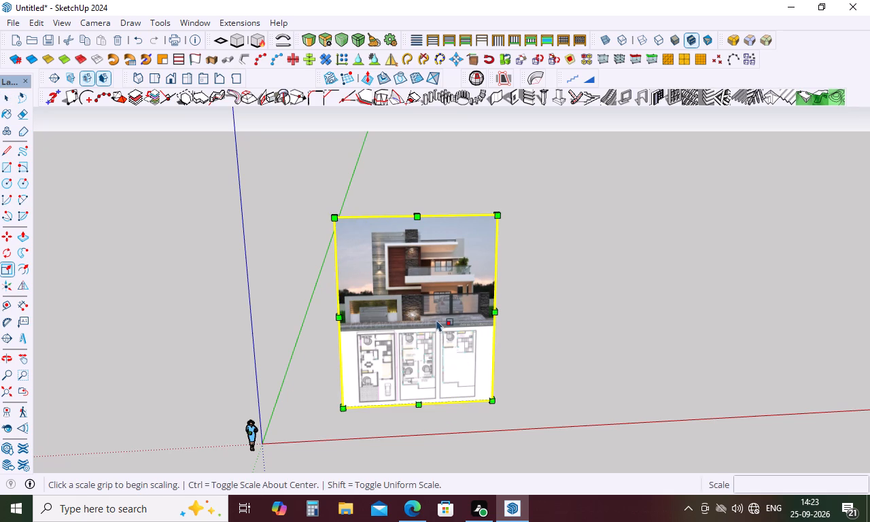
{"action": "left_click", "coordinate": [417, 215]}
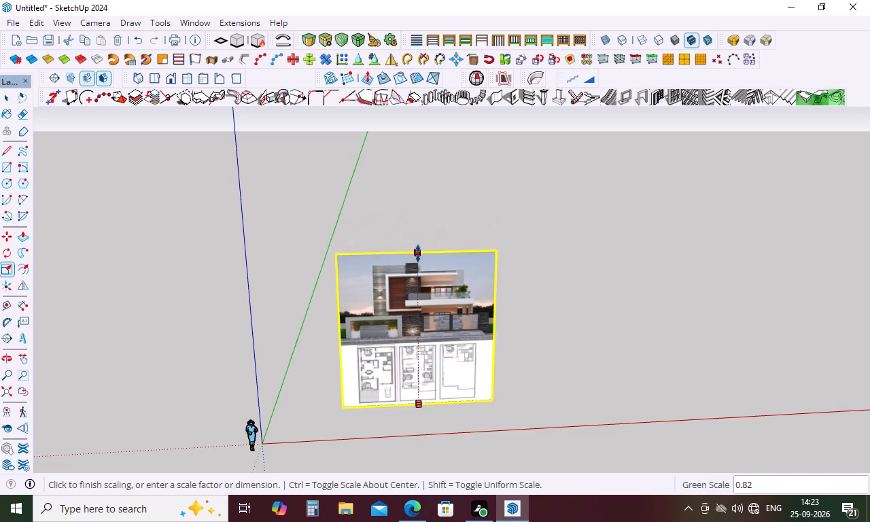
{"action": "left_click", "coordinate": [408, 357]}
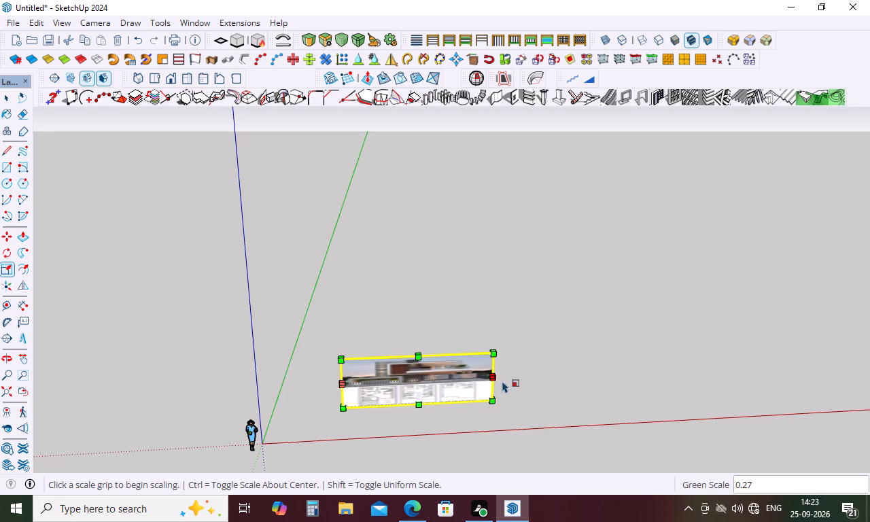
{"action": "left_click_drag", "start_coordinate": [491, 379], "coordinate": [408, 383]}
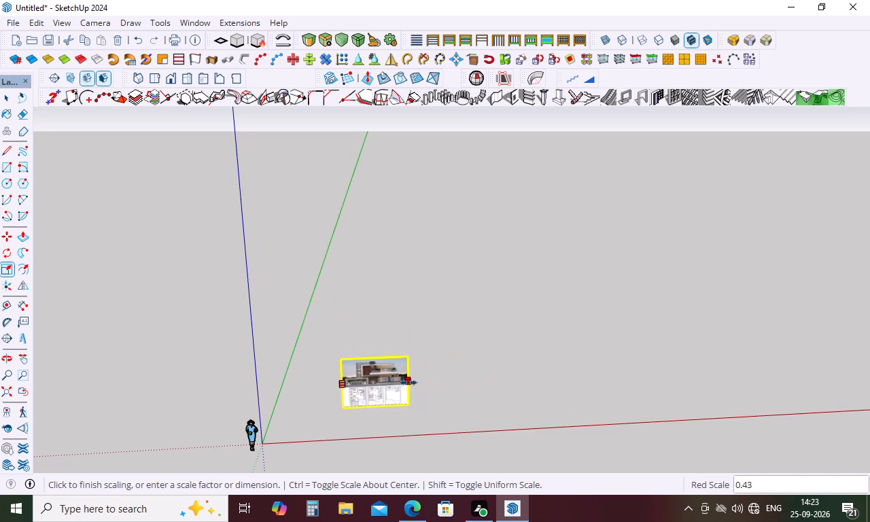
{"action": "left_click_drag", "start_coordinate": [408, 383], "coordinate": [383, 386]}
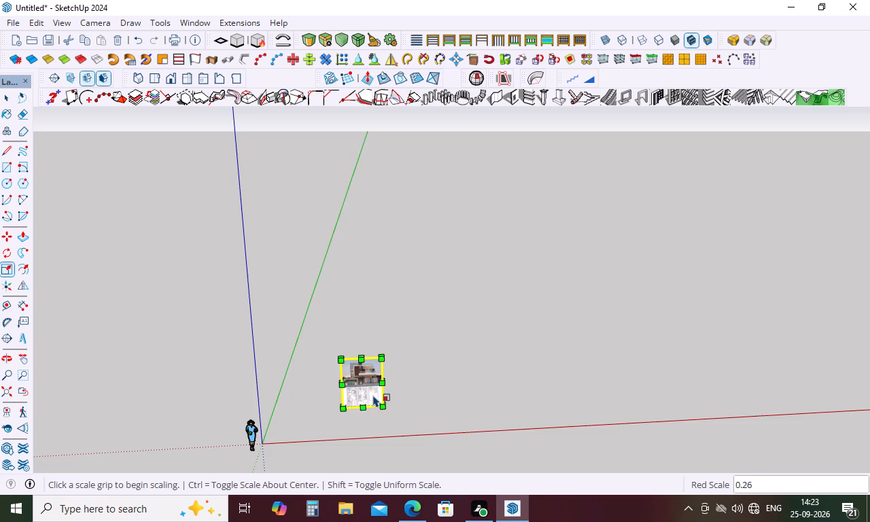
Examine the scaled-down reference image's proportions, looking at the house's front elevation up close and the image as a whole.
{"action": "scroll", "coordinate": [360, 365], "scroll_direction": "up", "scroll_amount": 15}
{"action": "scroll", "coordinate": [435, 347], "scroll_direction": "up", "scroll_amount": 4}
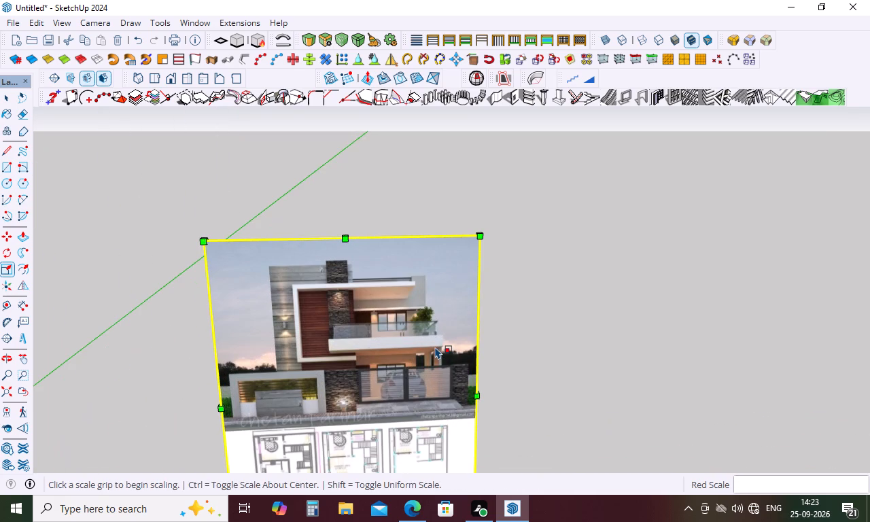
{"action": "scroll", "coordinate": [400, 342], "scroll_direction": "up", "scroll_amount": 4}
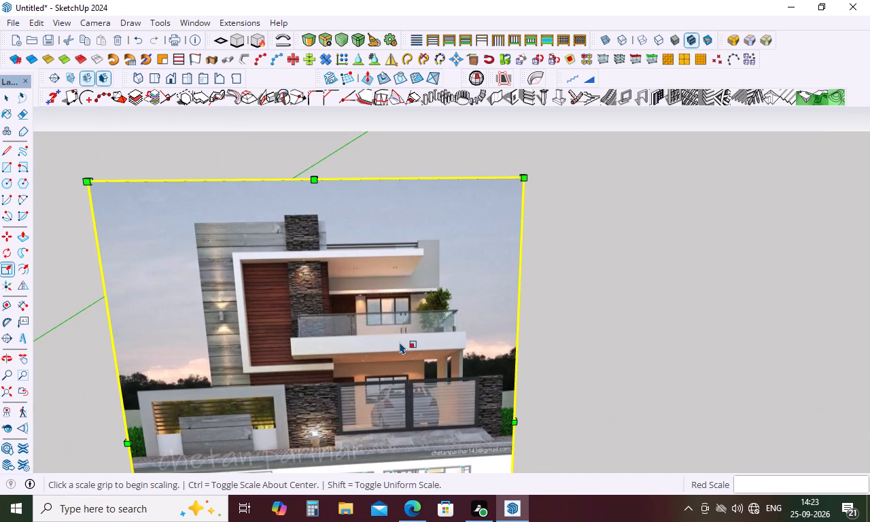
{"action": "scroll", "coordinate": [400, 342], "scroll_direction": "up", "scroll_amount": 3}
{"action": "scroll", "coordinate": [400, 342], "scroll_direction": "down", "scroll_amount": 3}
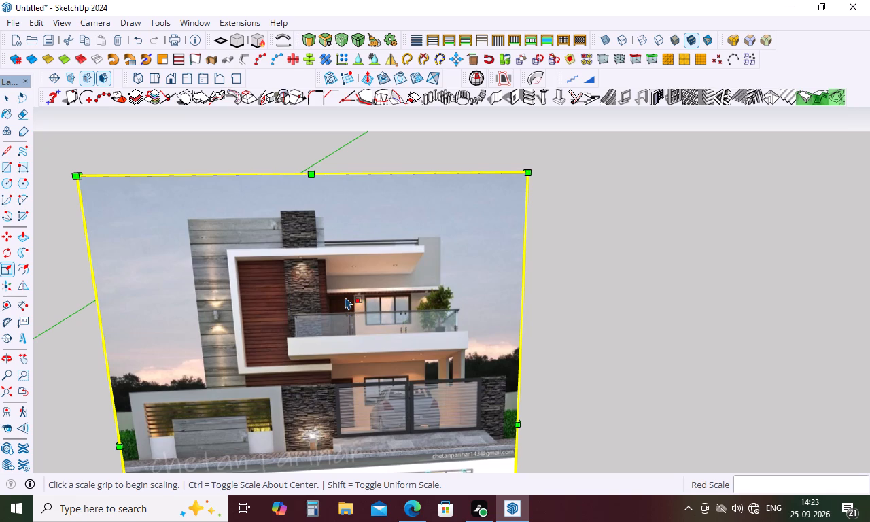
{"action": "scroll", "coordinate": [345, 297], "scroll_direction": "down", "scroll_amount": 12}
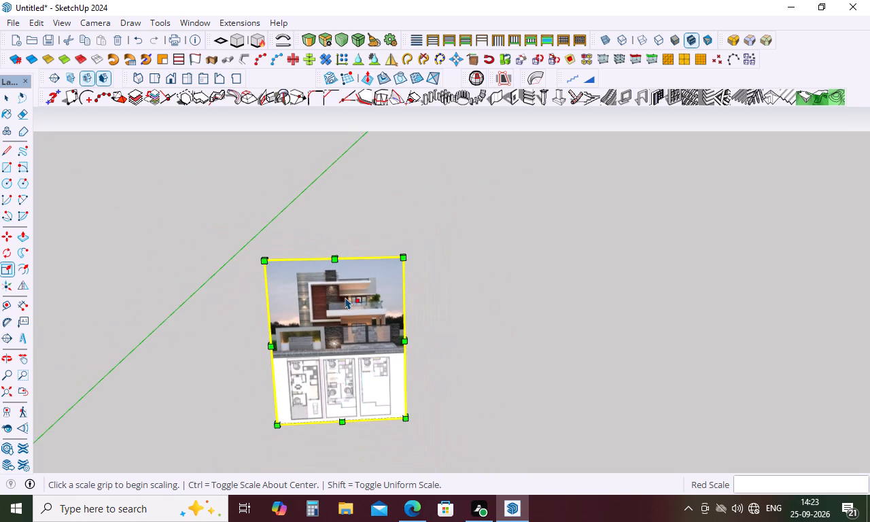
Scale the upright reference image down by about 0.67 in height and 0.60 in width, keeping its lower corner nearest the origin fixed.
{"action": "left_click", "coordinate": [274, 425]}
{"action": "left_click", "coordinate": [263, 428]}
{"action": "scroll", "coordinate": [372, 319], "scroll_direction": "down", "scroll_amount": 8}
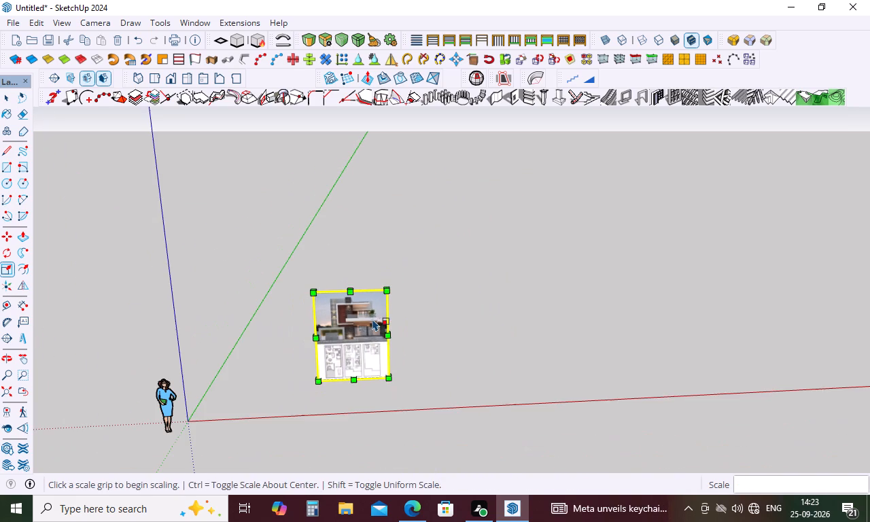
{"action": "left_click", "coordinate": [353, 286]}
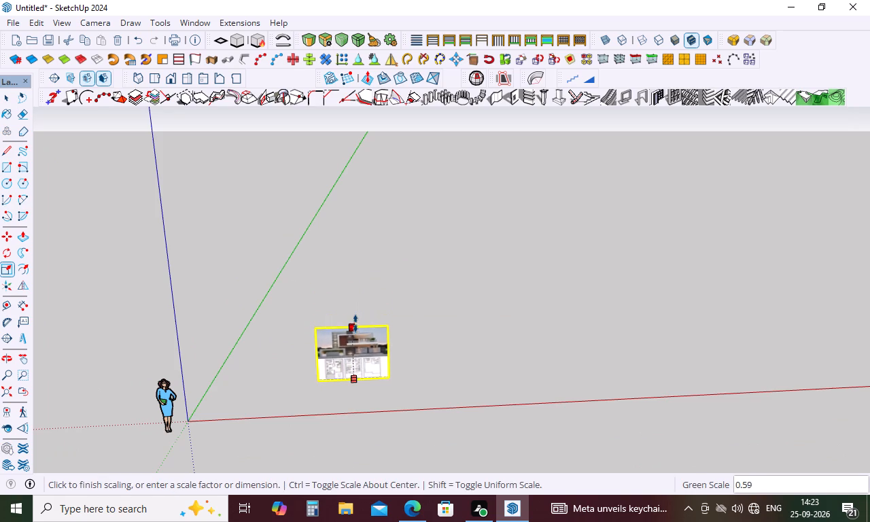
{"action": "left_click", "coordinate": [355, 321]}
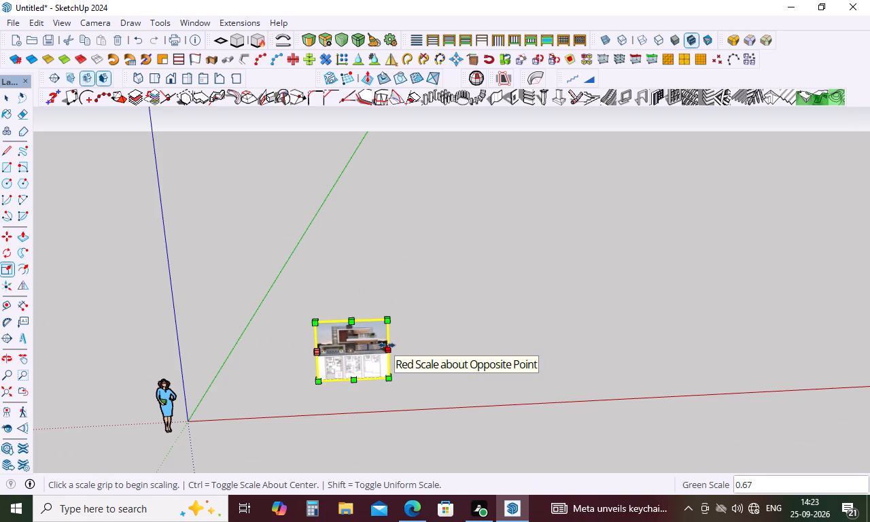
{"action": "left_click", "coordinate": [388, 351]}
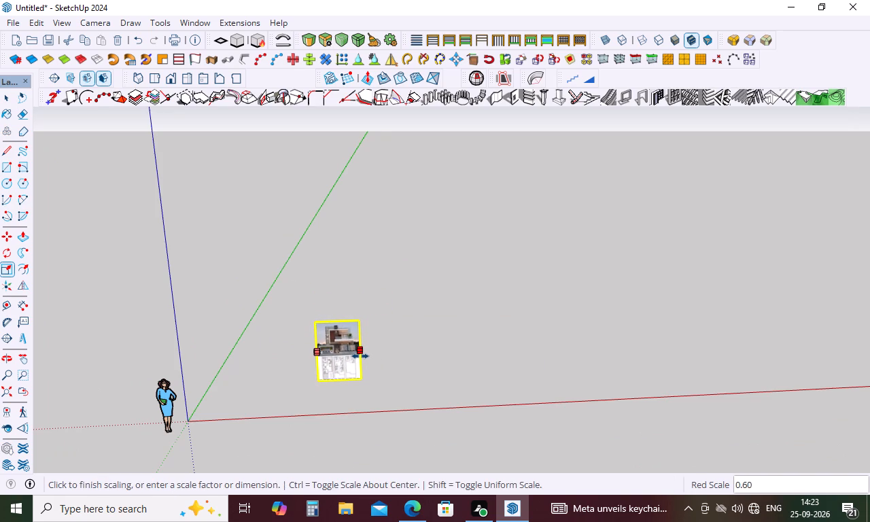
{"action": "left_click", "coordinate": [360, 356]}
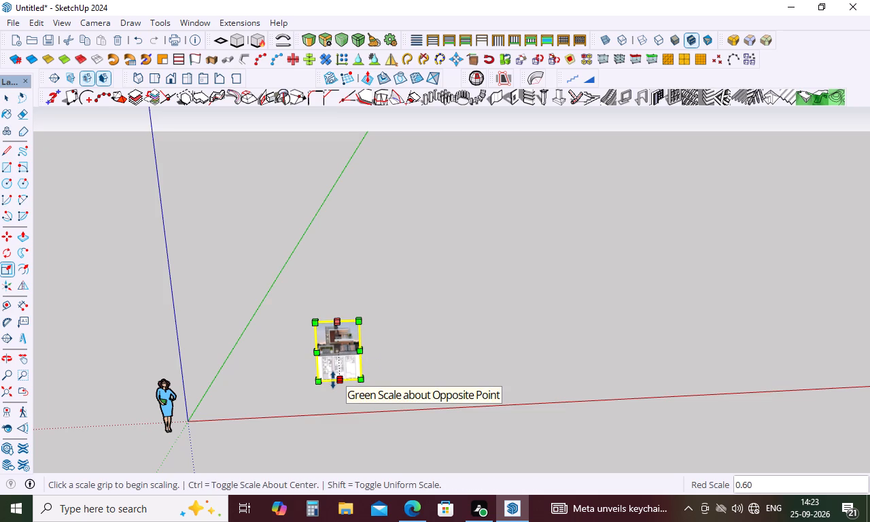
{"action": "key", "text": "space"}
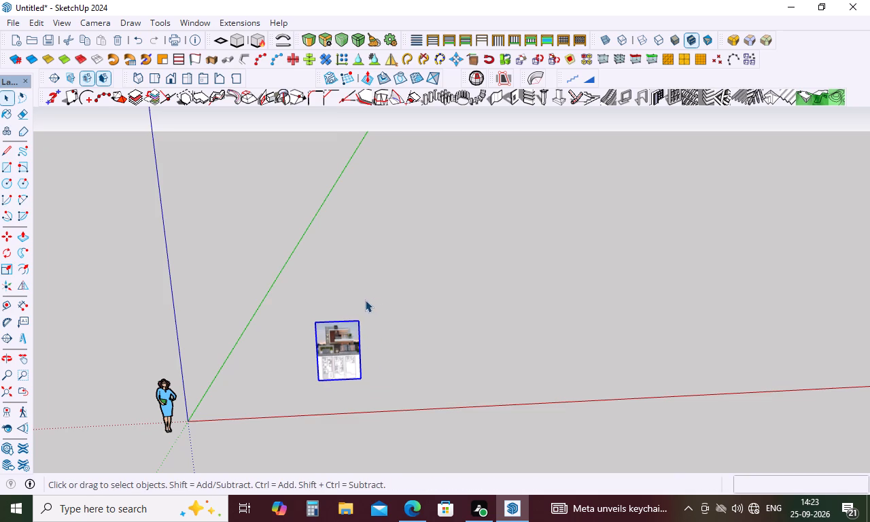
Examine the reference image's front elevation and floor plans up close, and its overall size against the human figure.
{"action": "scroll", "coordinate": [304, 350], "scroll_direction": "up", "scroll_amount": 5}
{"action": "scroll", "coordinate": [332, 300], "scroll_direction": "up", "scroll_amount": 6}
{"action": "scroll", "coordinate": [361, 387], "scroll_direction": "up", "scroll_amount": 11}
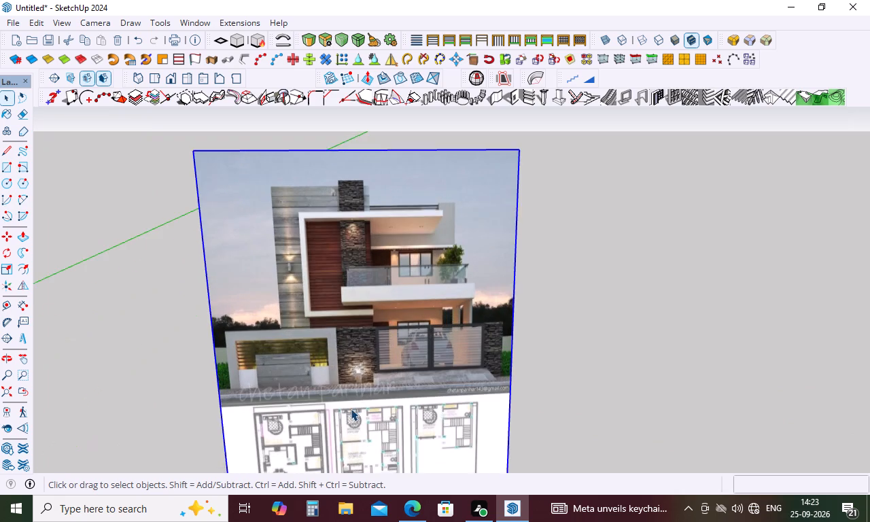
{"action": "scroll", "coordinate": [351, 408], "scroll_direction": "up", "scroll_amount": 1}
{"action": "scroll", "coordinate": [373, 255], "scroll_direction": "up", "scroll_amount": 6}
{"action": "scroll", "coordinate": [373, 255], "scroll_direction": "down", "scroll_amount": 5}
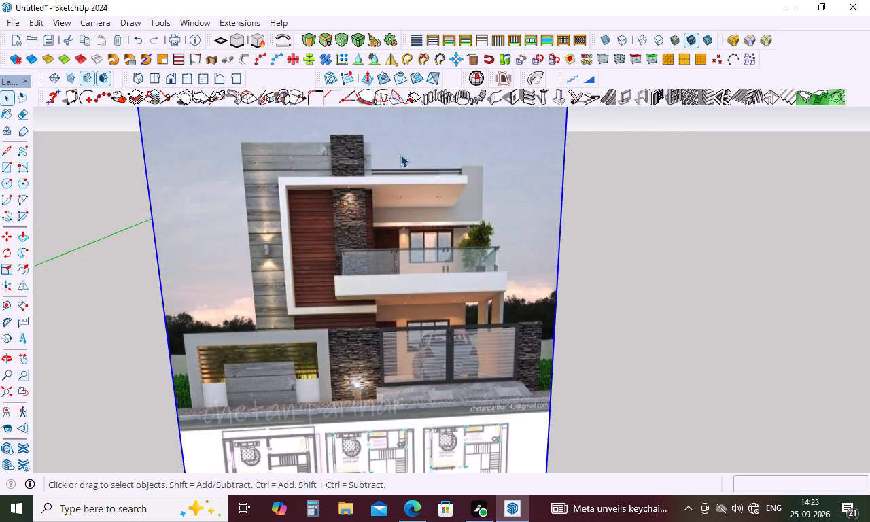
{"action": "scroll", "coordinate": [400, 154], "scroll_direction": "down", "scroll_amount": 7}
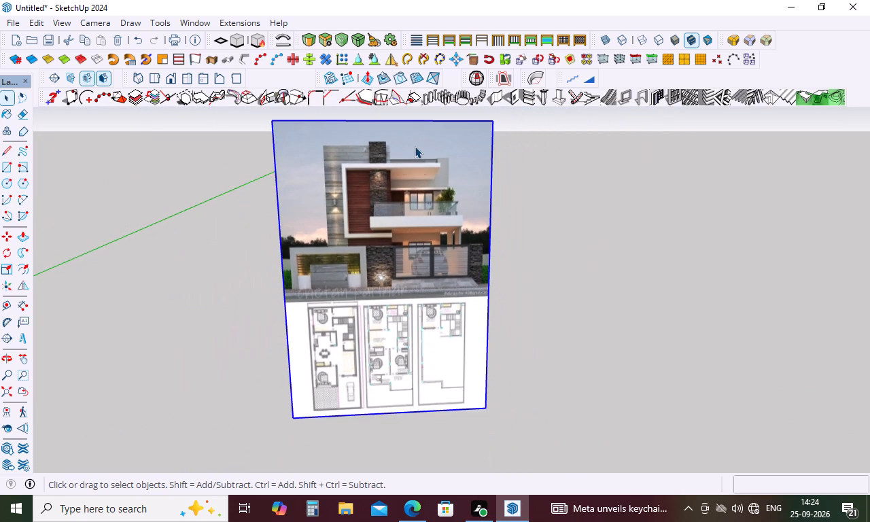
{"action": "scroll", "coordinate": [415, 146], "scroll_direction": "down", "scroll_amount": 19}
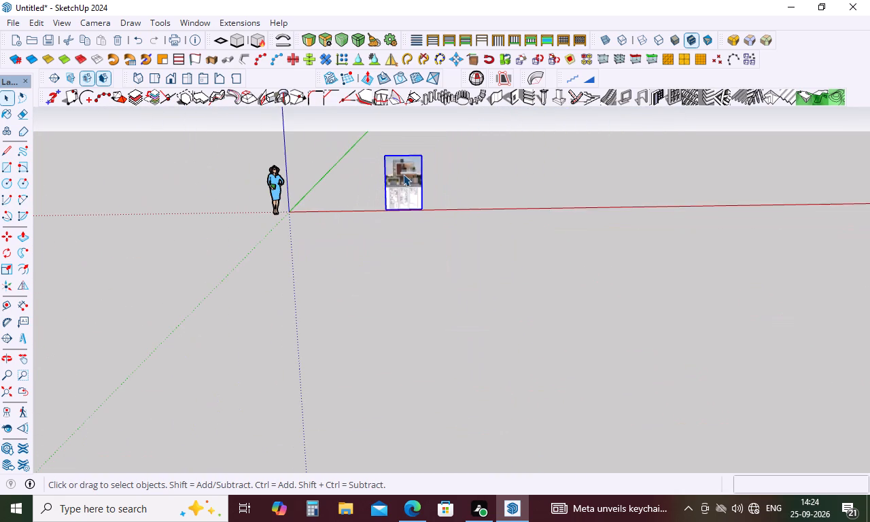
Measure the reference image's height along its edge nearest the origin with a trial dimension.
{"action": "scroll", "coordinate": [405, 145], "scroll_direction": "up", "scroll_amount": 4}
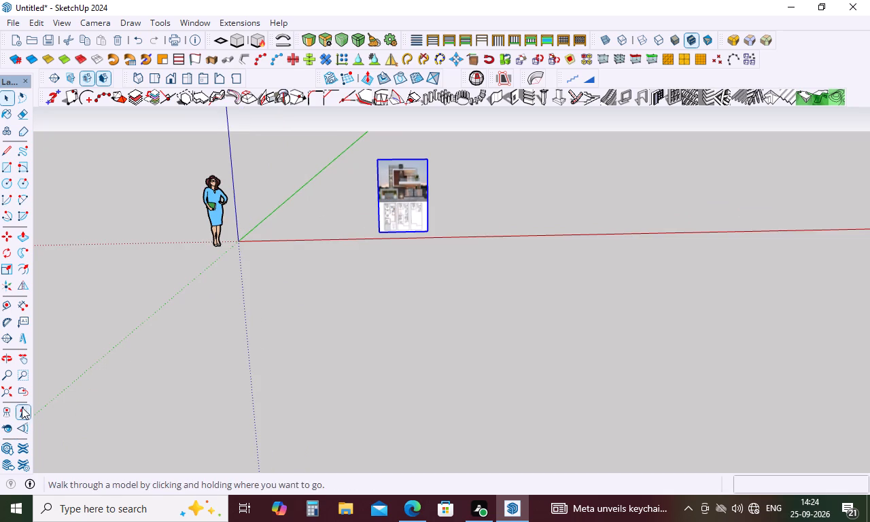
{"action": "left_click", "coordinate": [22, 303]}
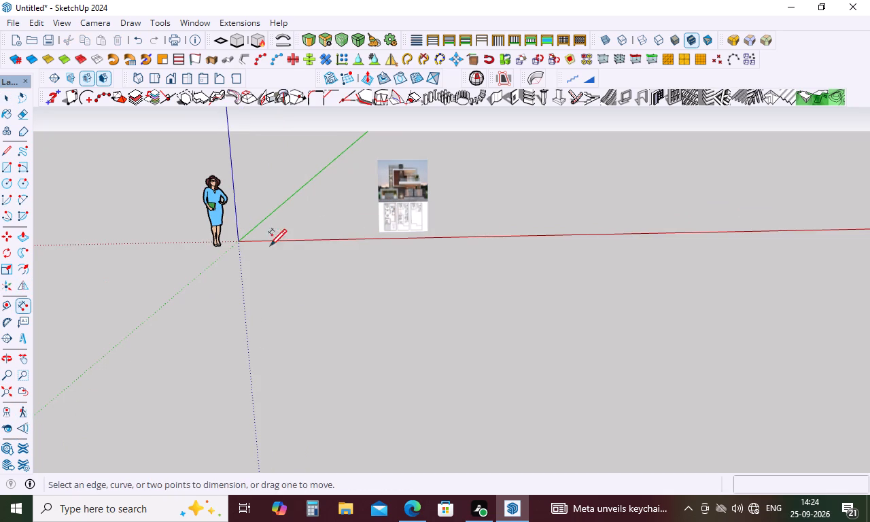
{"action": "left_click", "coordinate": [378, 158]}
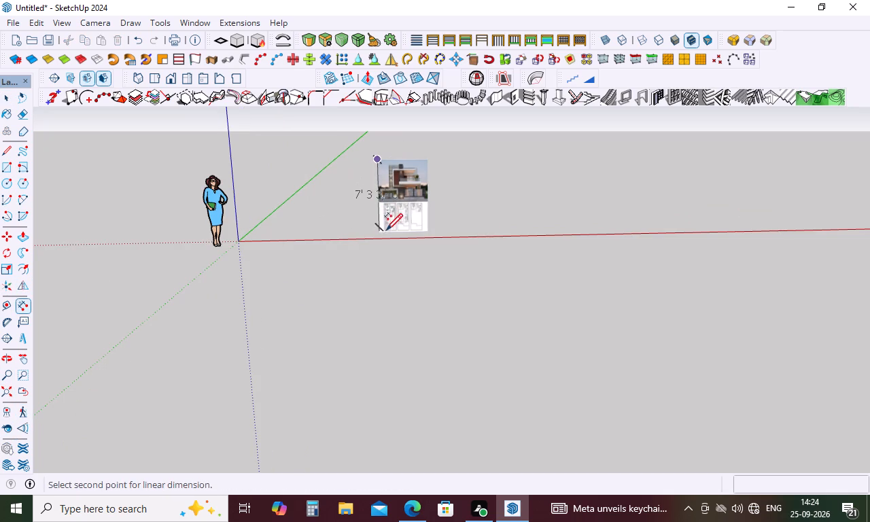
{"action": "key", "text": "space"}
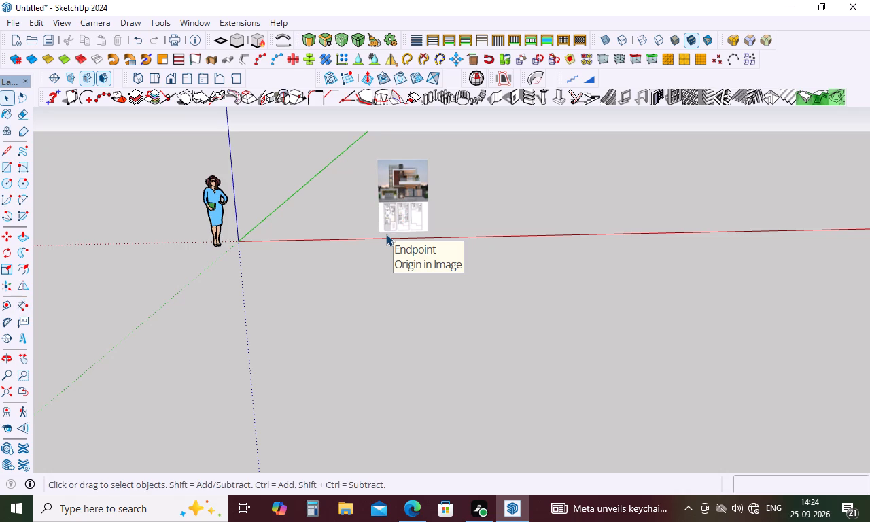
Scale the reference image up by about 2.52 in height from its base and about 2.53 in width toward the origin.
{"action": "left_click", "coordinate": [392, 222]}
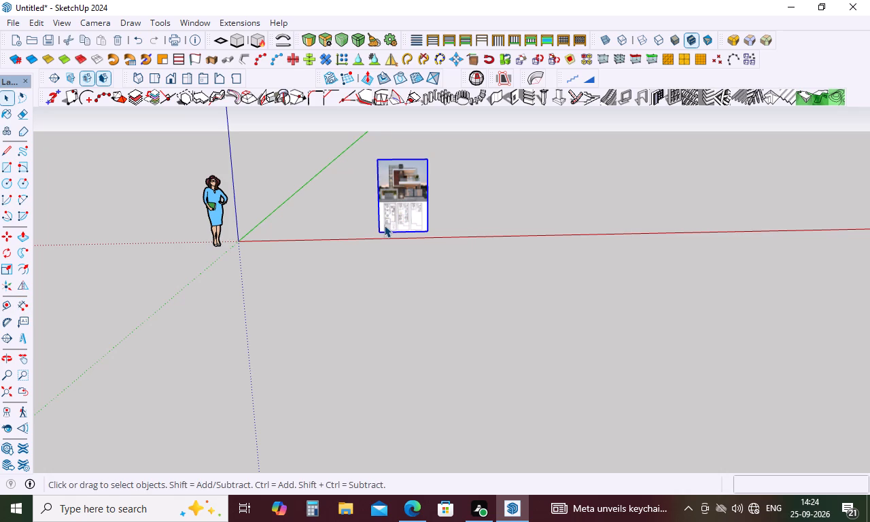
{"action": "key", "text": "s"}
{"action": "scroll", "coordinate": [347, 334], "scroll_direction": "down", "scroll_amount": 3}
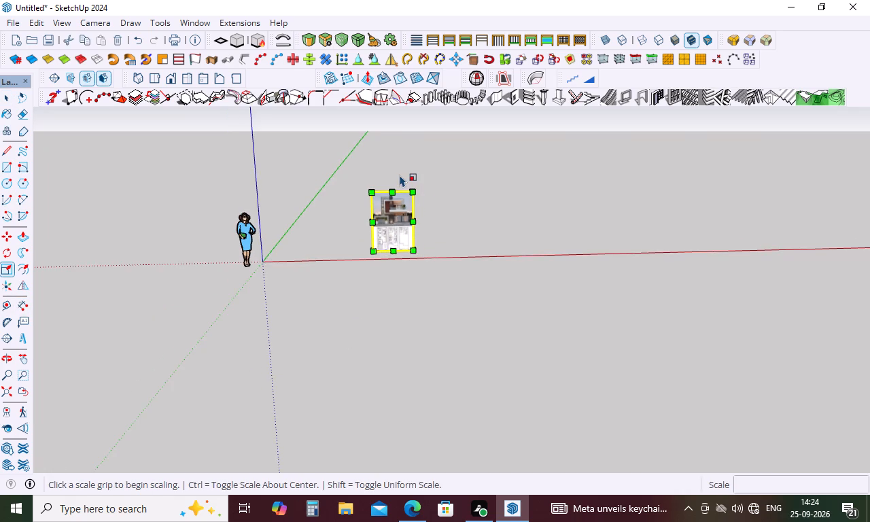
{"action": "scroll", "coordinate": [400, 157], "scroll_direction": "up", "scroll_amount": 4}
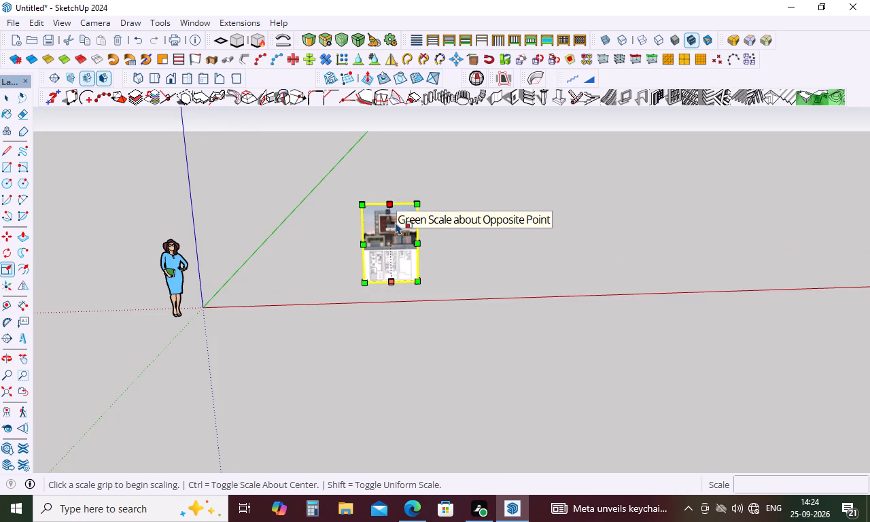
{"action": "scroll", "coordinate": [398, 241], "scroll_direction": "down", "scroll_amount": 6}
{"action": "scroll", "coordinate": [423, 170], "scroll_direction": "down", "scroll_amount": 4}
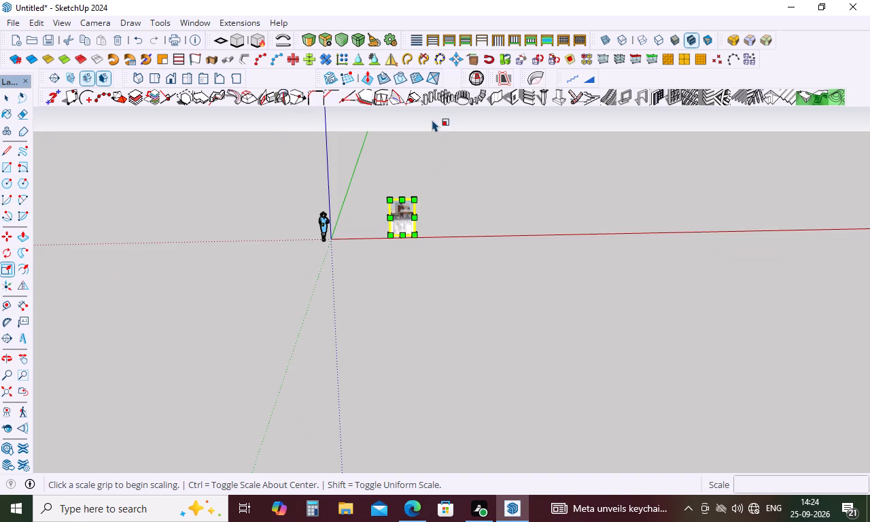
{"action": "scroll", "coordinate": [432, 118], "scroll_direction": "up", "scroll_amount": 3}
{"action": "left_click", "coordinate": [395, 220]}
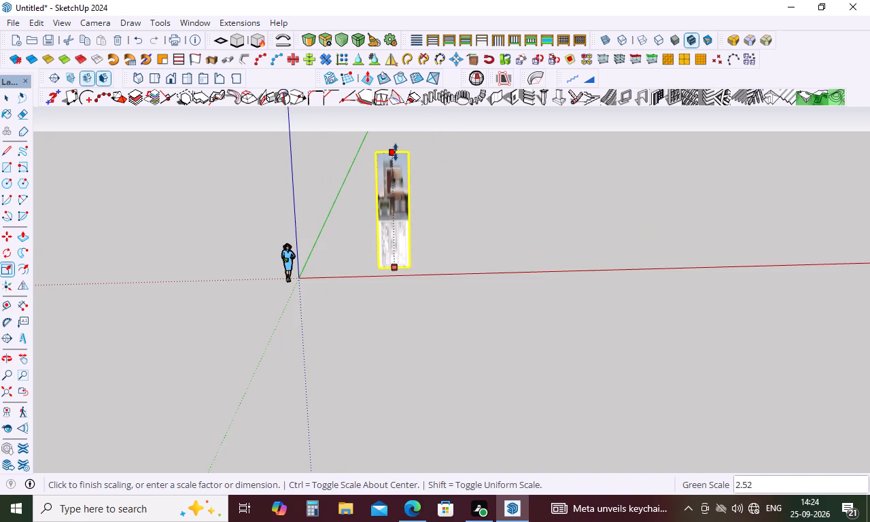
{"action": "left_click", "coordinate": [396, 152]}
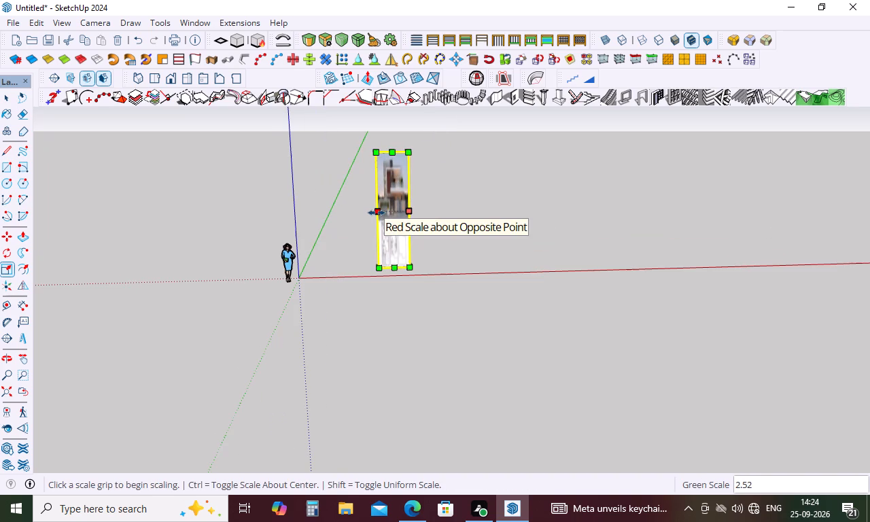
{"action": "left_click", "coordinate": [377, 213]}
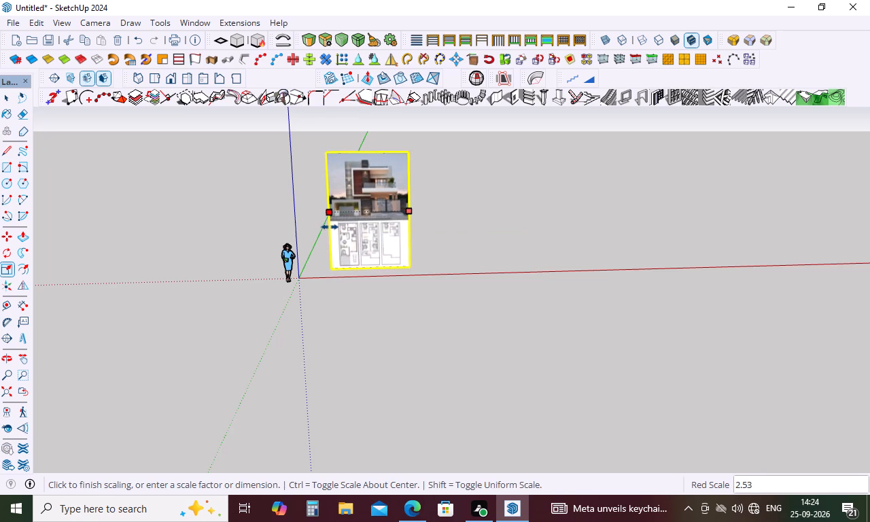
{"action": "left_click", "coordinate": [330, 227]}
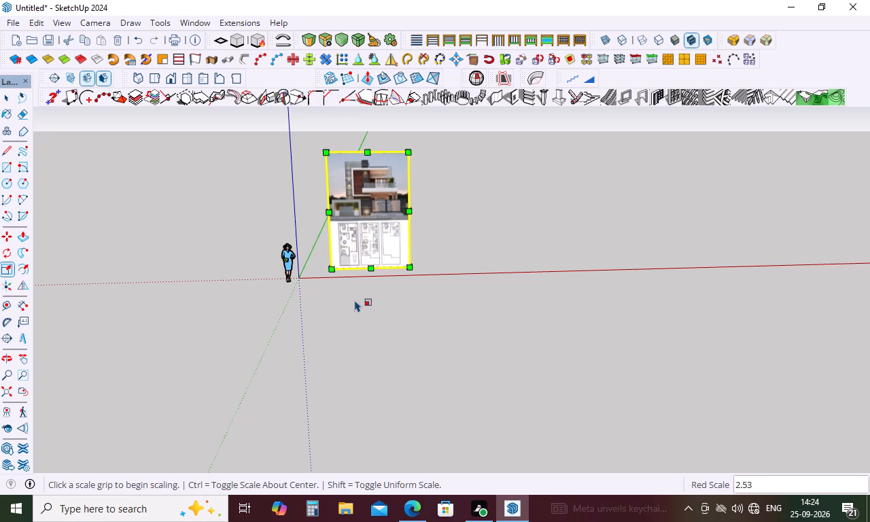
{"action": "key", "text": "space"}
Examine the enlarged reference image's front elevation up close, especially the upper floor, stone column and balcony.
{"action": "scroll", "coordinate": [383, 324], "scroll_direction": "down", "scroll_amount": 3}
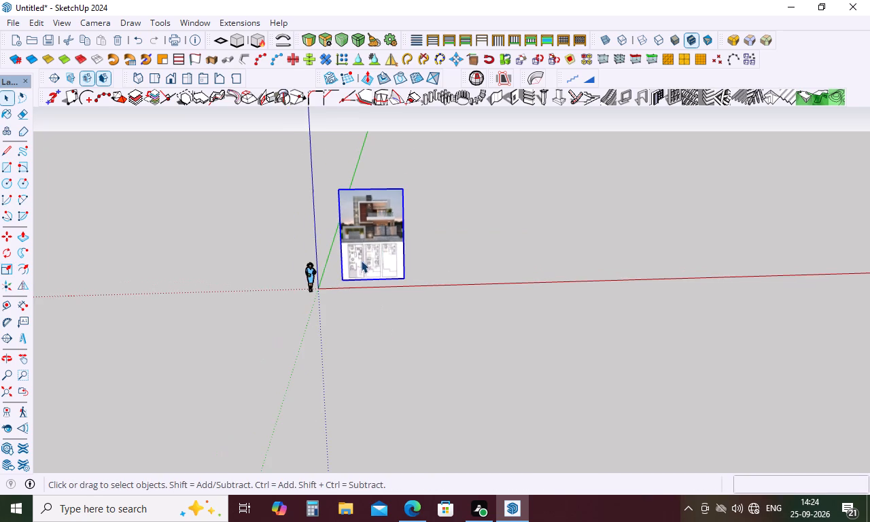
{"action": "scroll", "coordinate": [386, 141], "scroll_direction": "up", "scroll_amount": 4}
{"action": "scroll", "coordinate": [346, 250], "scroll_direction": "up", "scroll_amount": 4}
{"action": "scroll", "coordinate": [434, 192], "scroll_direction": "up", "scroll_amount": 5}
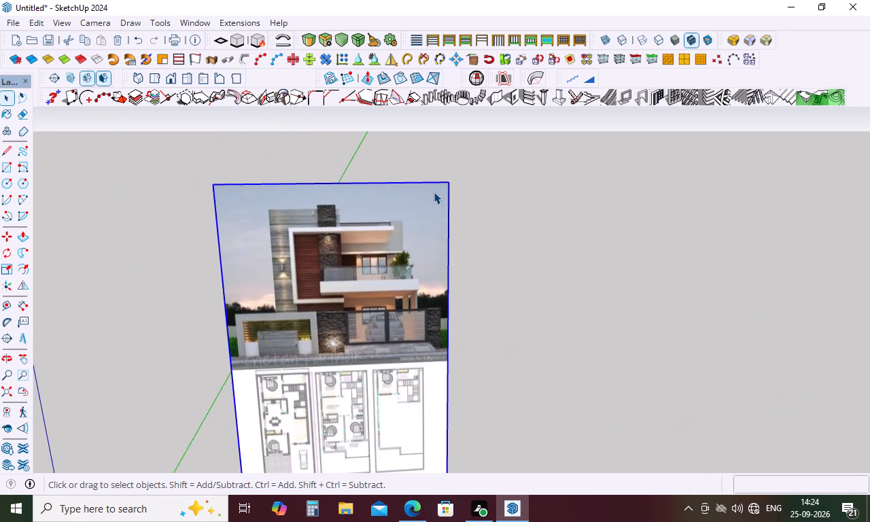
{"action": "scroll", "coordinate": [346, 224], "scroll_direction": "up", "scroll_amount": 3}
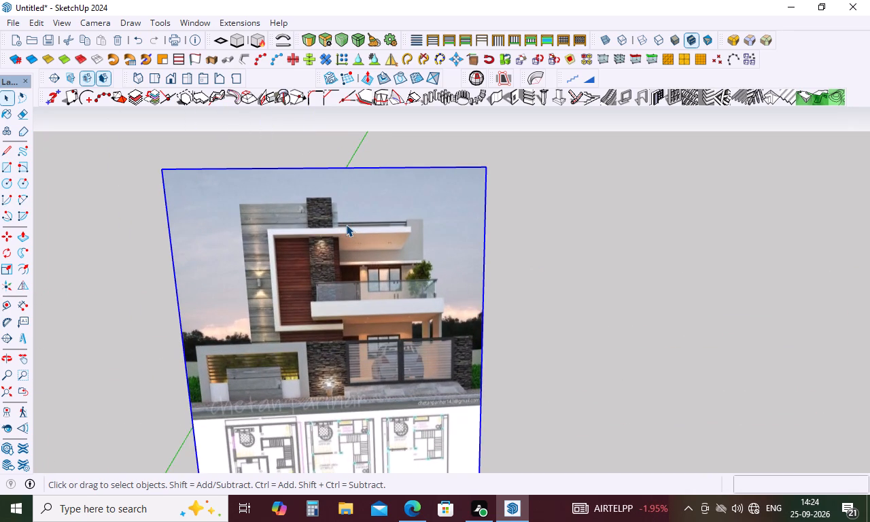
{"action": "double_click", "coordinate": [333, 341]}
{"action": "triple_click", "coordinate": [333, 341]}
{"action": "scroll", "coordinate": [330, 221], "scroll_direction": "up", "scroll_amount": 8}
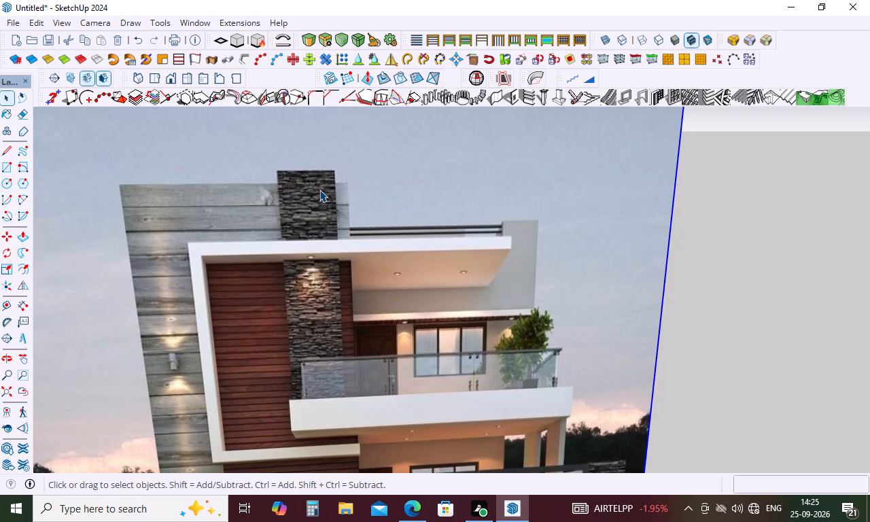
{"action": "scroll", "coordinate": [269, 312], "scroll_direction": "down", "scroll_amount": 10}
Examine the upright reference image from several angles, checking its elevation, floor plans and position relative to the axes.
{"action": "middle_click_drag", "start_coordinate": [316, 311], "coordinate": [170, 298]}
{"action": "middle_click_drag", "start_coordinate": [173, 290], "coordinate": [450, 210]}
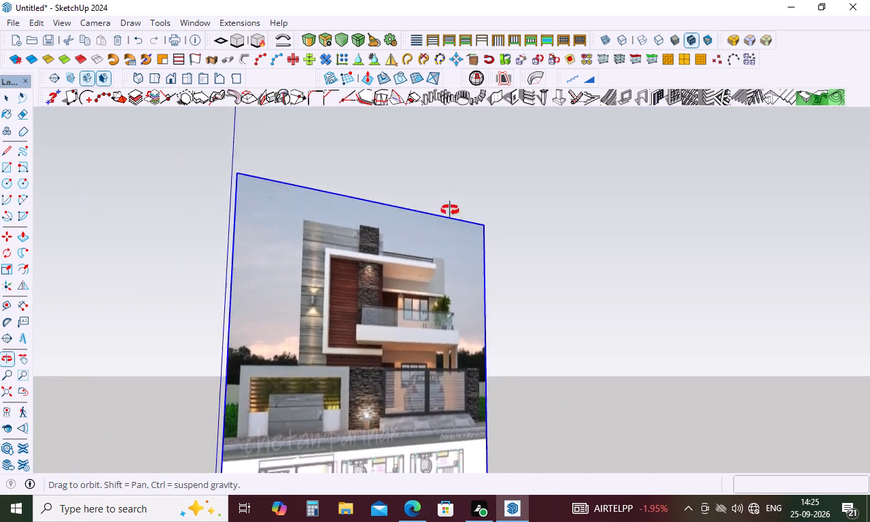
{"action": "middle_click_drag", "start_coordinate": [450, 210], "coordinate": [275, 254]}
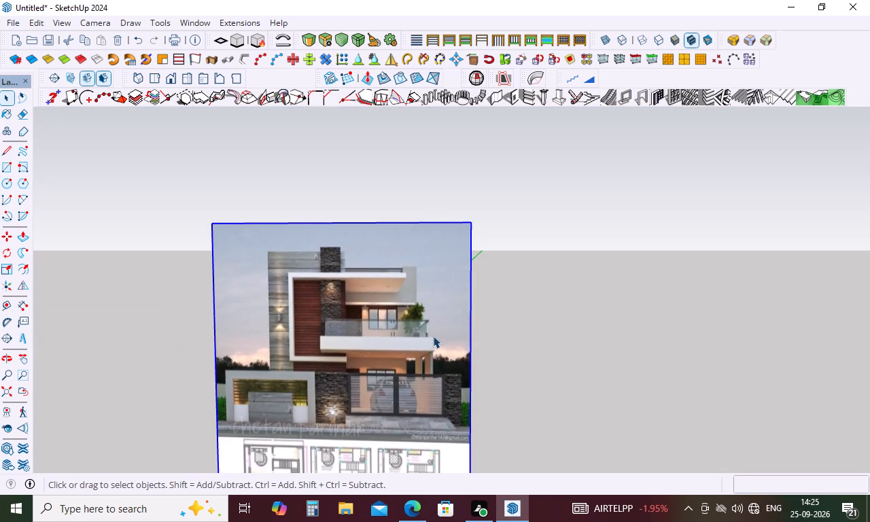
{"action": "scroll", "coordinate": [472, 322], "scroll_direction": "down", "scroll_amount": 5}
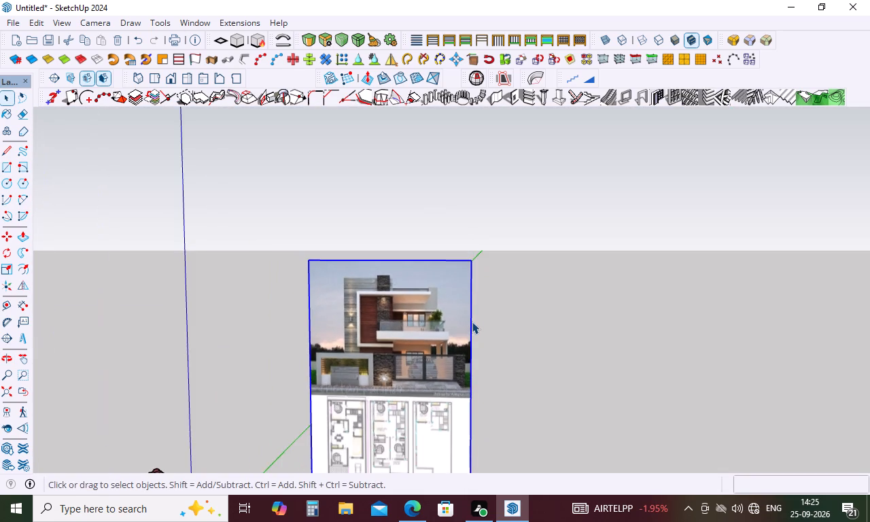
{"action": "scroll", "coordinate": [472, 321], "scroll_direction": "down", "scroll_amount": 5}
{"action": "scroll", "coordinate": [472, 321], "scroll_direction": "up", "scroll_amount": 4}
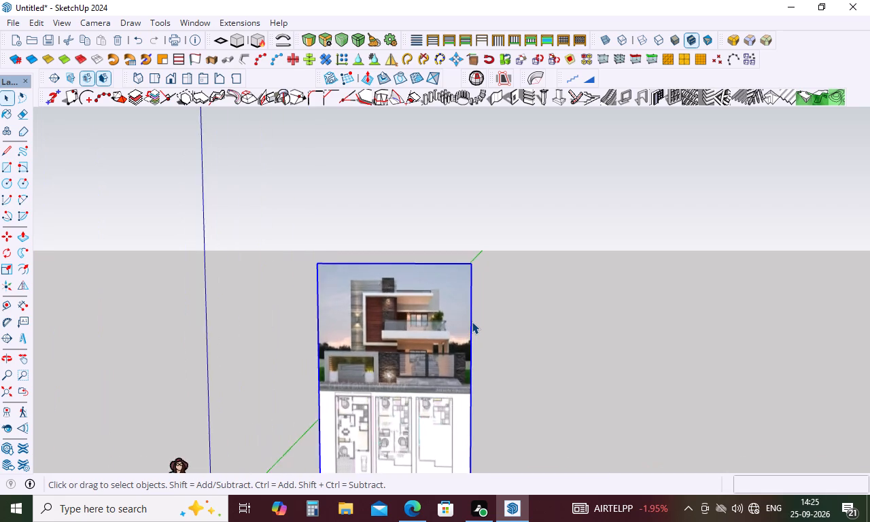
{"action": "scroll", "coordinate": [472, 321], "scroll_direction": "down", "scroll_amount": 5}
{"action": "scroll", "coordinate": [472, 321], "scroll_direction": "up", "scroll_amount": 5}
{"action": "middle_click_drag", "start_coordinate": [434, 345], "coordinate": [455, 453]}
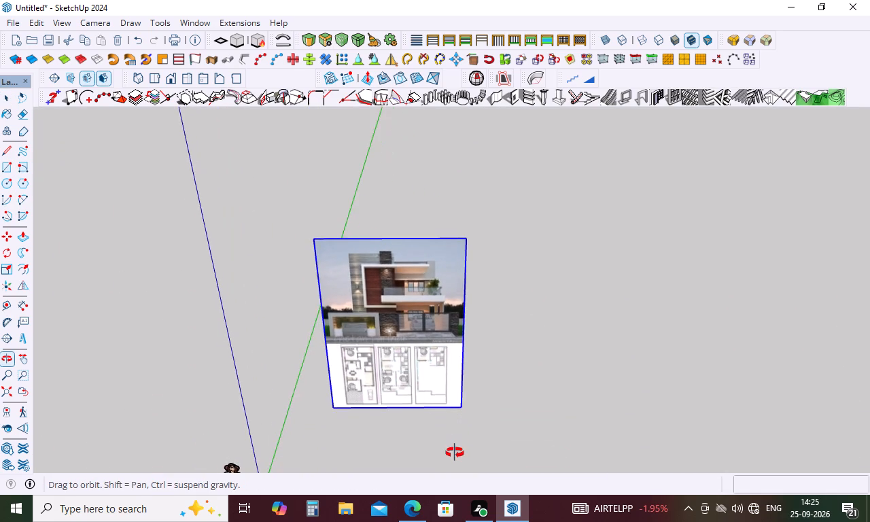
{"action": "middle_click_drag", "start_coordinate": [455, 453], "coordinate": [463, 338]}
{"action": "scroll", "coordinate": [463, 338], "scroll_direction": "up", "scroll_amount": 1}
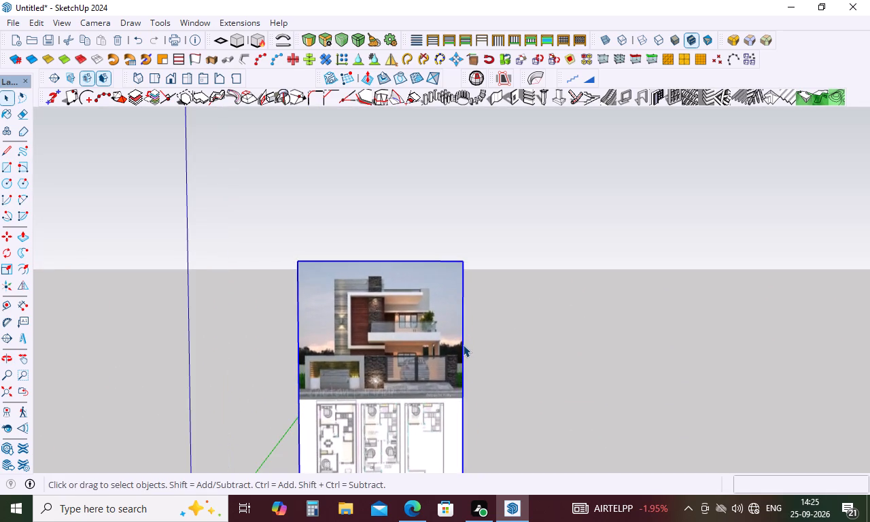
Move the reference image about 51' 1" along the red axis, away from the origin.
{"action": "scroll", "coordinate": [463, 345], "scroll_direction": "down", "scroll_amount": 5}
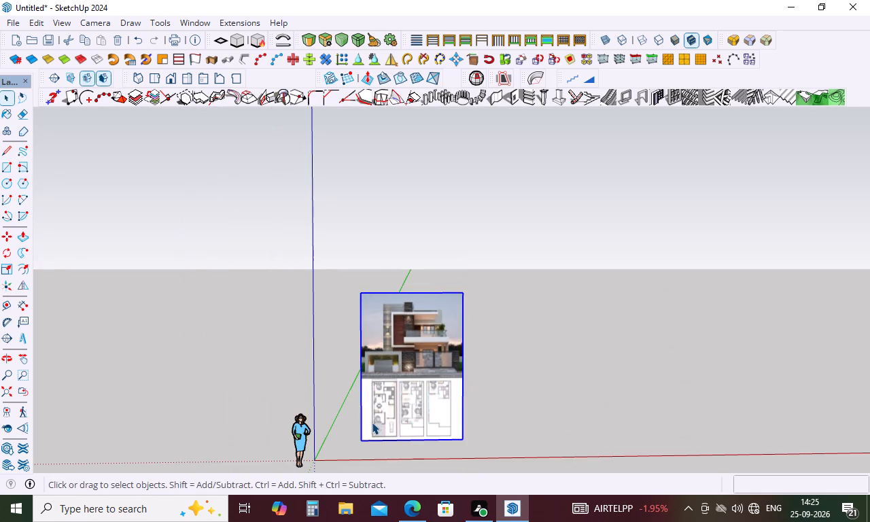
{"action": "key", "text": "m"}
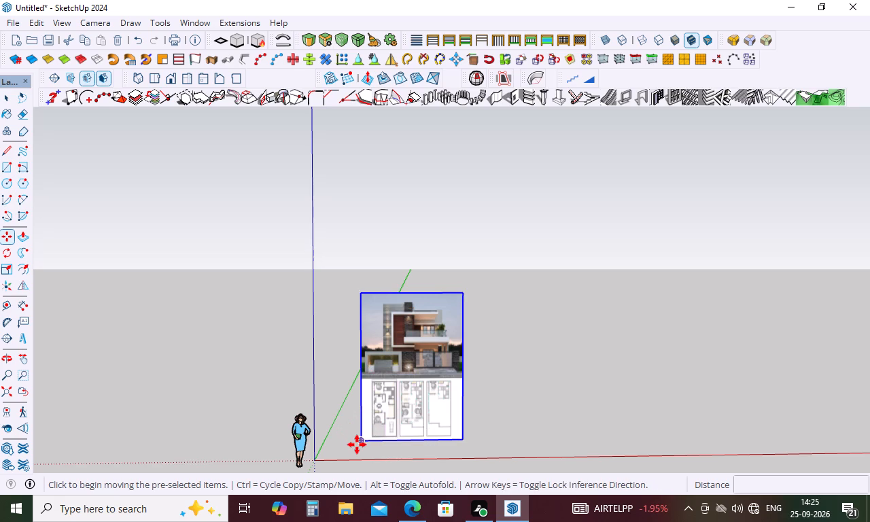
{"action": "left_click", "coordinate": [359, 442]}
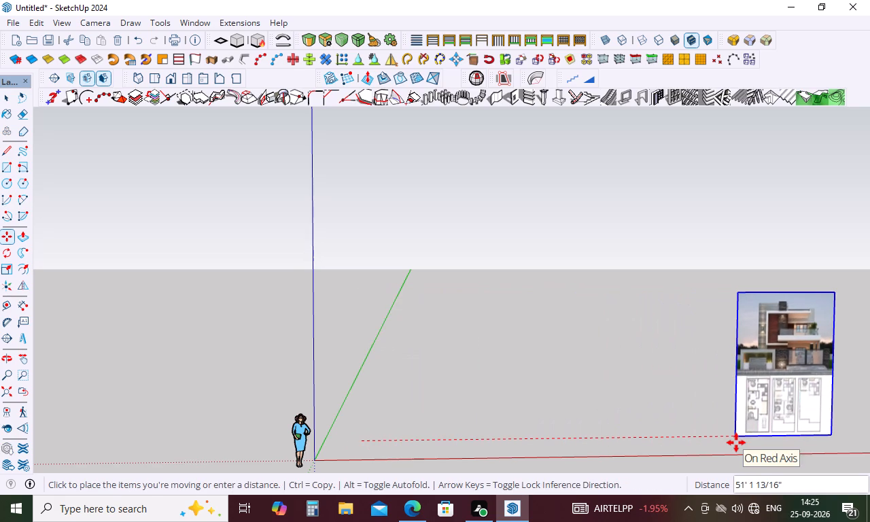
{"action": "left_click", "coordinate": [736, 442]}
{"action": "scroll", "coordinate": [444, 418], "scroll_direction": "down", "scroll_amount": 4}
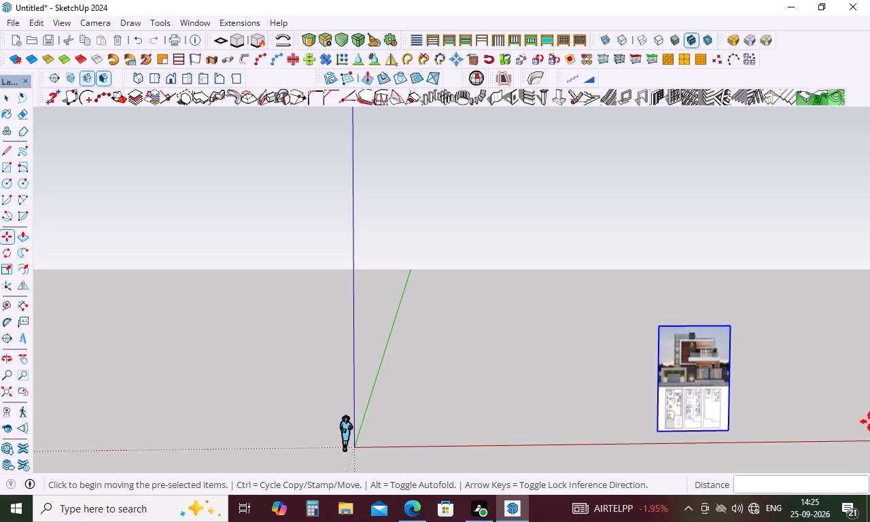
Examine the reference image's front elevation up close, especially the boundary wall, stone pillar and entrance gate.
{"action": "scroll", "coordinate": [744, 368], "scroll_direction": "up", "scroll_amount": 13}
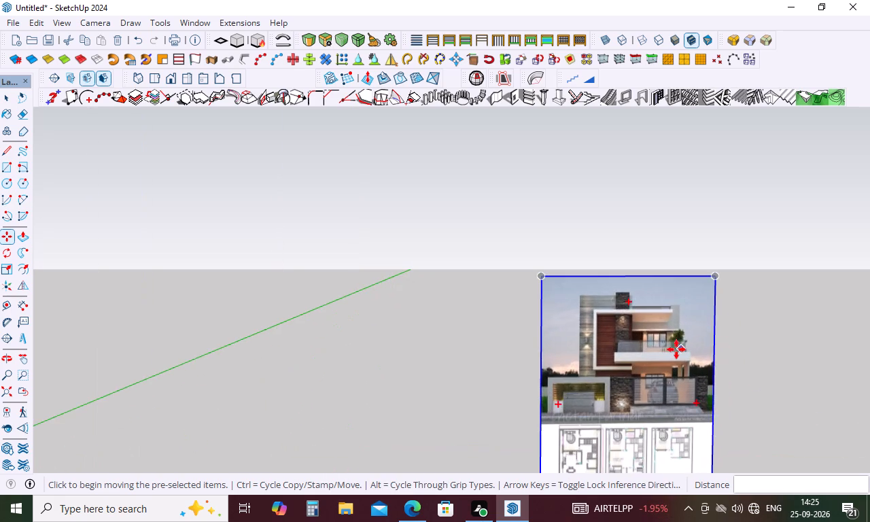
{"action": "scroll", "coordinate": [674, 349], "scroll_direction": "up", "scroll_amount": 11}
{"action": "scroll", "coordinate": [542, 404], "scroll_direction": "down", "scroll_amount": 4}
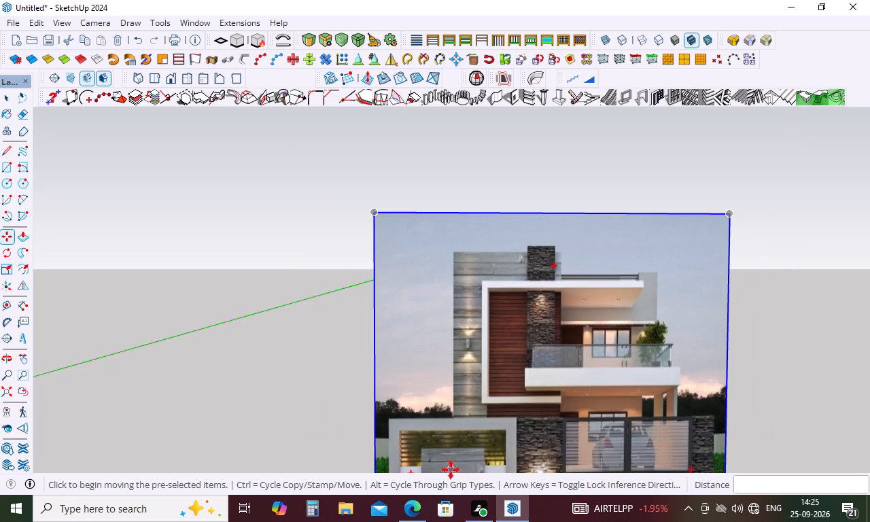
{"action": "scroll", "coordinate": [457, 428], "scroll_direction": "down", "scroll_amount": 5}
{"action": "scroll", "coordinate": [443, 460], "scroll_direction": "up", "scroll_amount": 11}
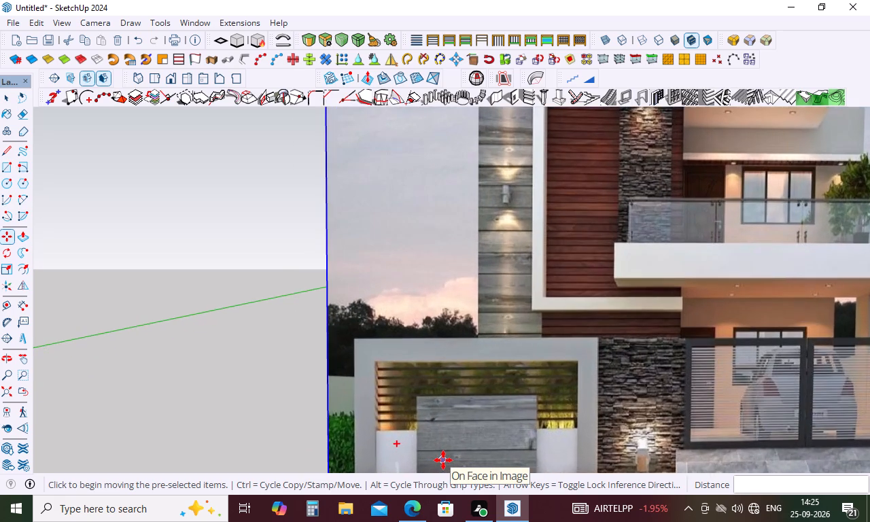
{"action": "scroll", "coordinate": [443, 460], "scroll_direction": "up", "scroll_amount": 2}
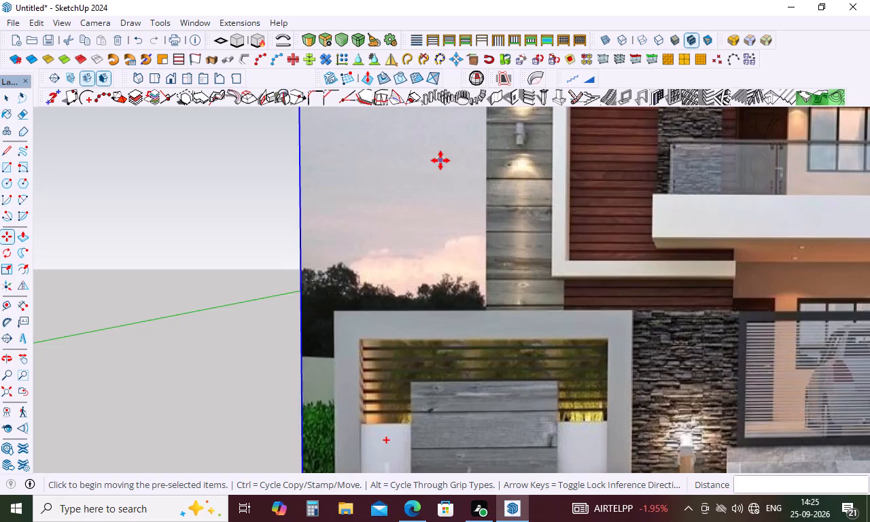
{"action": "scroll", "coordinate": [436, 250], "scroll_direction": "down", "scroll_amount": 3}
{"action": "scroll", "coordinate": [453, 318], "scroll_direction": "down", "scroll_amount": 7}
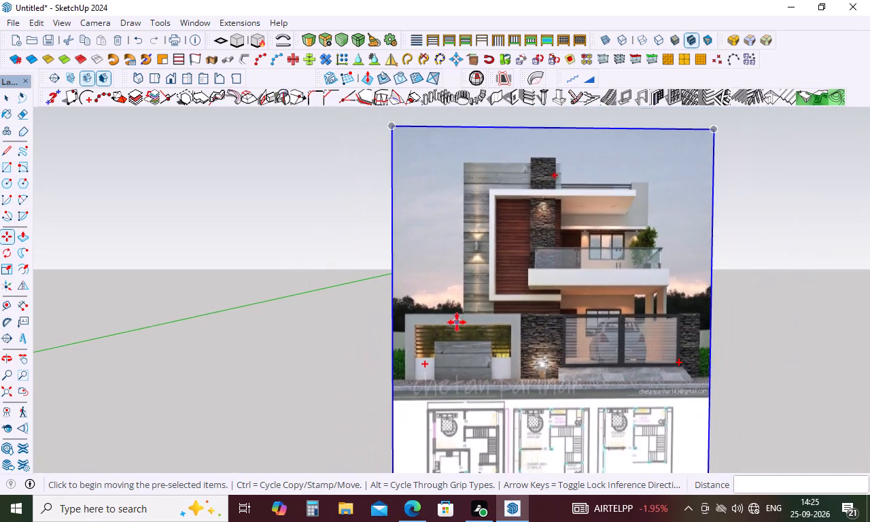
{"action": "scroll", "coordinate": [476, 317], "scroll_direction": "down", "scroll_amount": 2}
{"action": "scroll", "coordinate": [634, 322], "scroll_direction": "up", "scroll_amount": 3}
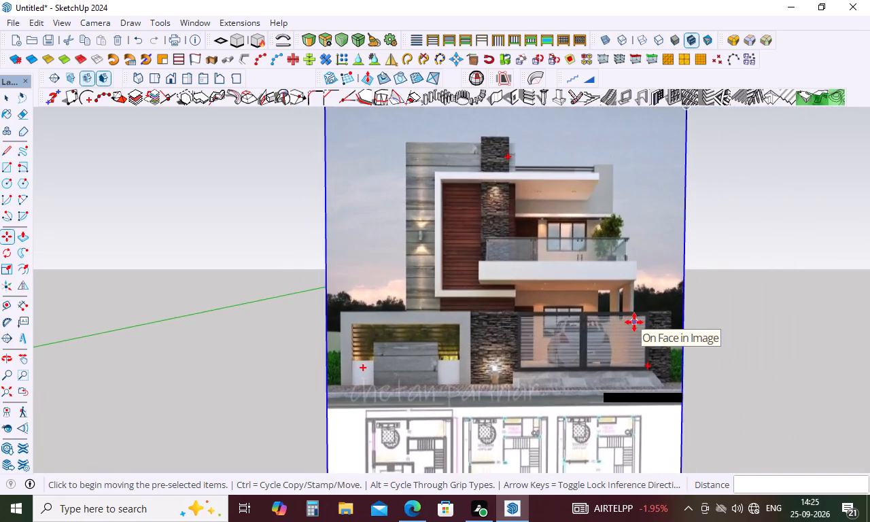
{"action": "scroll", "coordinate": [634, 321], "scroll_direction": "up", "scroll_amount": 5}
{"action": "scroll", "coordinate": [489, 322], "scroll_direction": "down", "scroll_amount": 4}
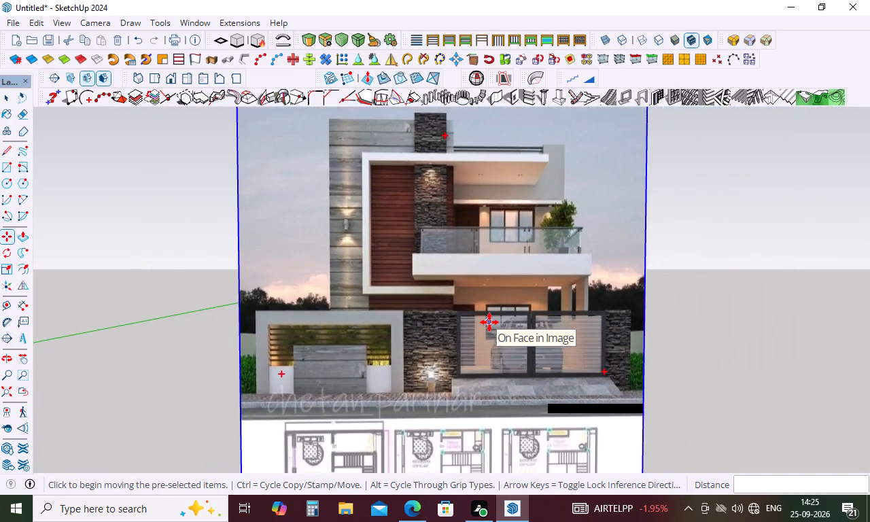
{"action": "scroll", "coordinate": [489, 322], "scroll_direction": "up", "scroll_amount": 2}
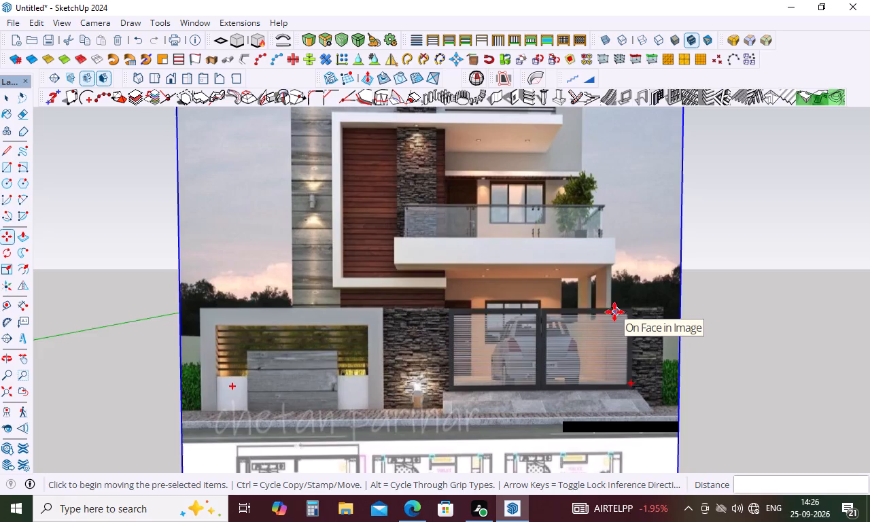
{"action": "key", "text": "space"}
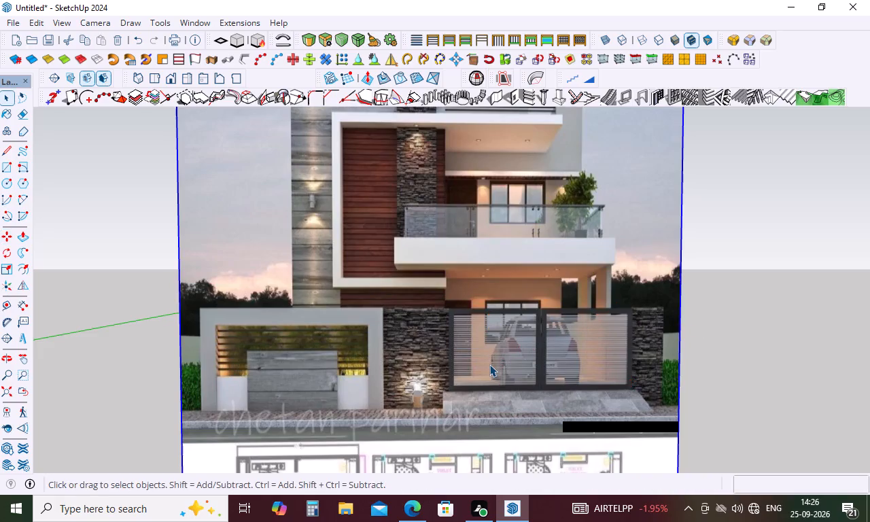
Examine the gate, car porch and balcony underside in the reference image's front elevation.
{"action": "scroll", "coordinate": [501, 321], "scroll_direction": "down", "scroll_amount": 11}
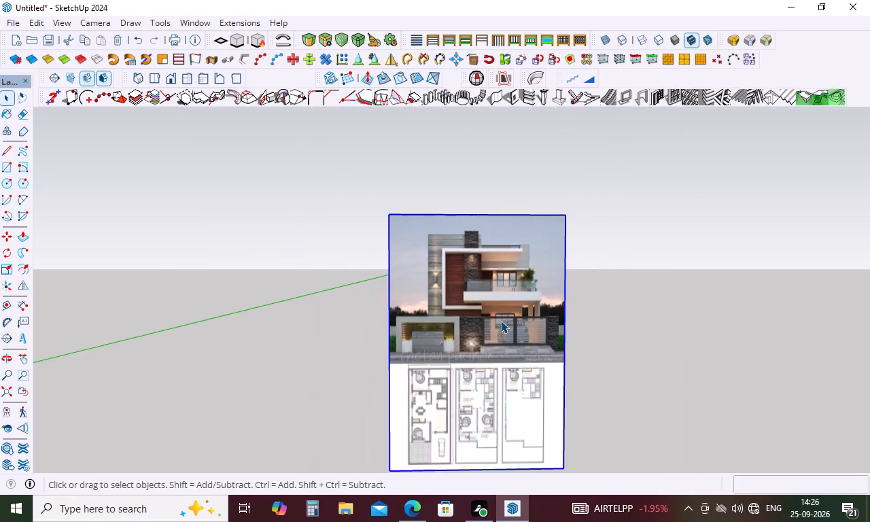
{"action": "scroll", "coordinate": [501, 321], "scroll_direction": "down", "scroll_amount": 5}
{"action": "scroll", "coordinate": [501, 321], "scroll_direction": "up", "scroll_amount": 5}
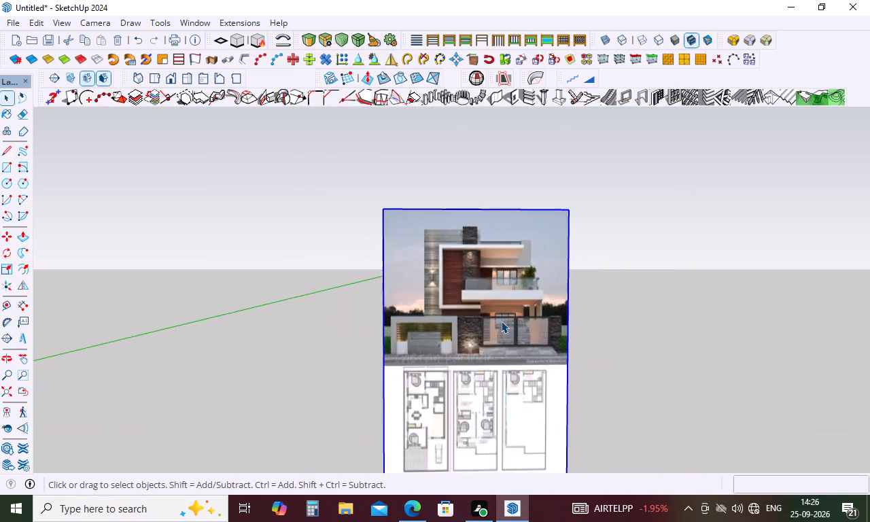
{"action": "scroll", "coordinate": [501, 321], "scroll_direction": "up", "scroll_amount": 19}
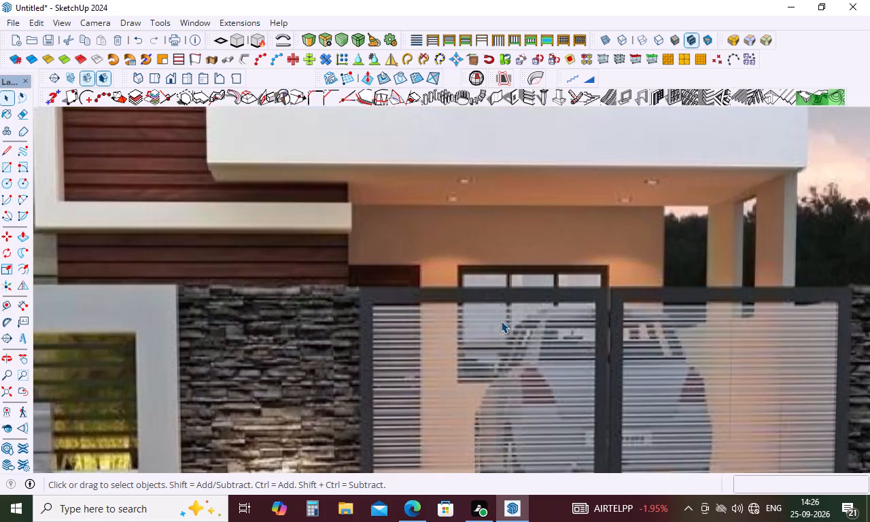
{"action": "scroll", "coordinate": [501, 321], "scroll_direction": "down", "scroll_amount": 18}
{"action": "scroll", "coordinate": [501, 321], "scroll_direction": "down", "scroll_amount": 6}
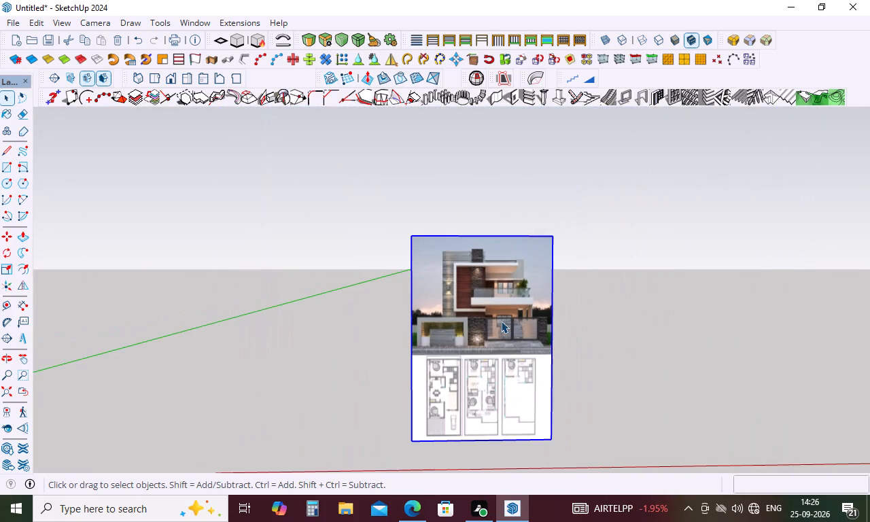
Deselect the reference image.
{"action": "key", "text": "space"}
{"action": "key", "text": "space"}
{"action": "left_click", "coordinate": [750, 345]}
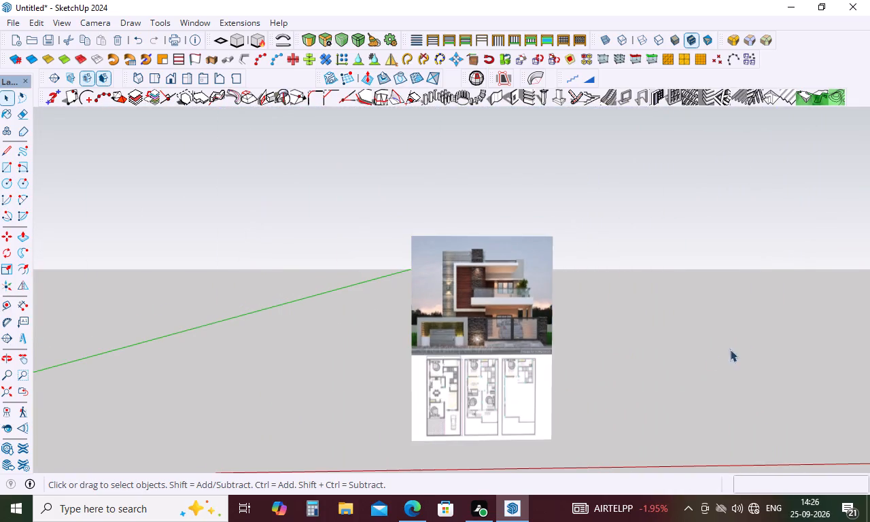
Examine the overall front elevation of the reference image, comparing its ground floor, balcony and upper floor.
{"action": "scroll", "coordinate": [528, 314], "scroll_direction": "up", "scroll_amount": 10}
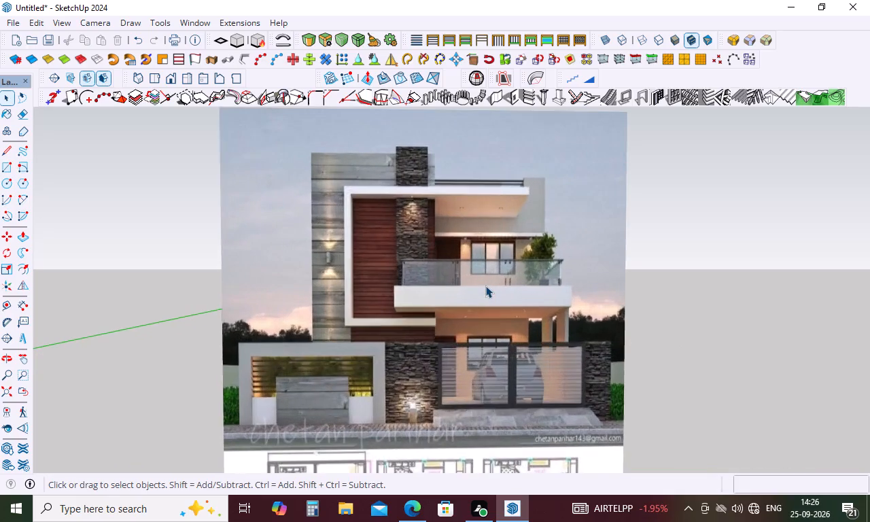
{"action": "scroll", "coordinate": [485, 285], "scroll_direction": "down", "scroll_amount": 14}
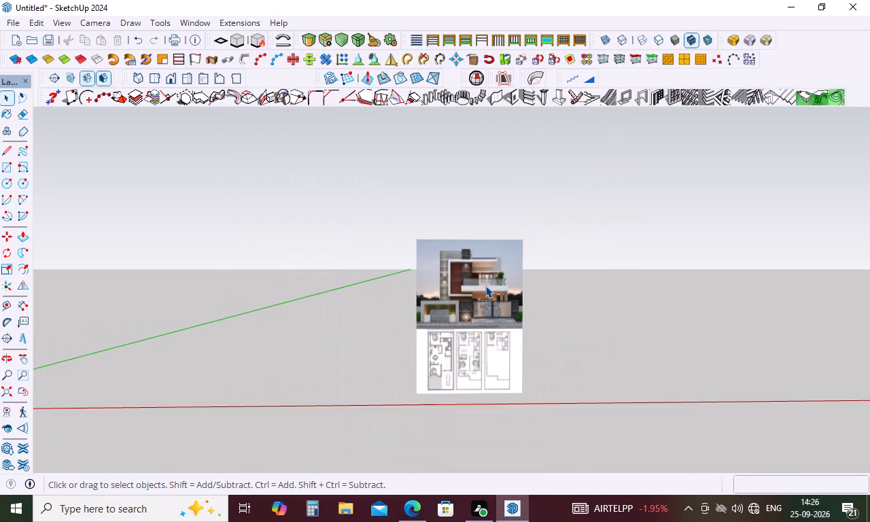
{"action": "scroll", "coordinate": [485, 285], "scroll_direction": "down", "scroll_amount": 1}
{"action": "scroll", "coordinate": [485, 285], "scroll_direction": "up", "scroll_amount": 11}
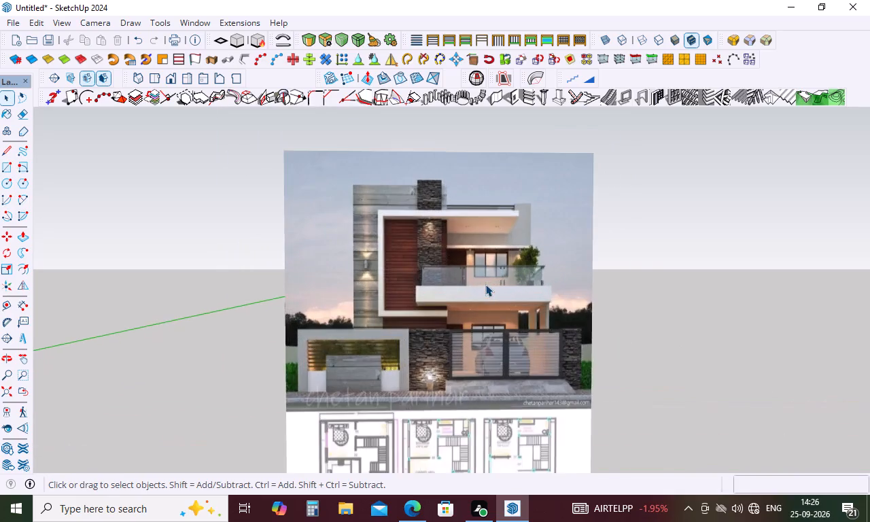
{"action": "scroll", "coordinate": [485, 284], "scroll_direction": "up", "scroll_amount": 5}
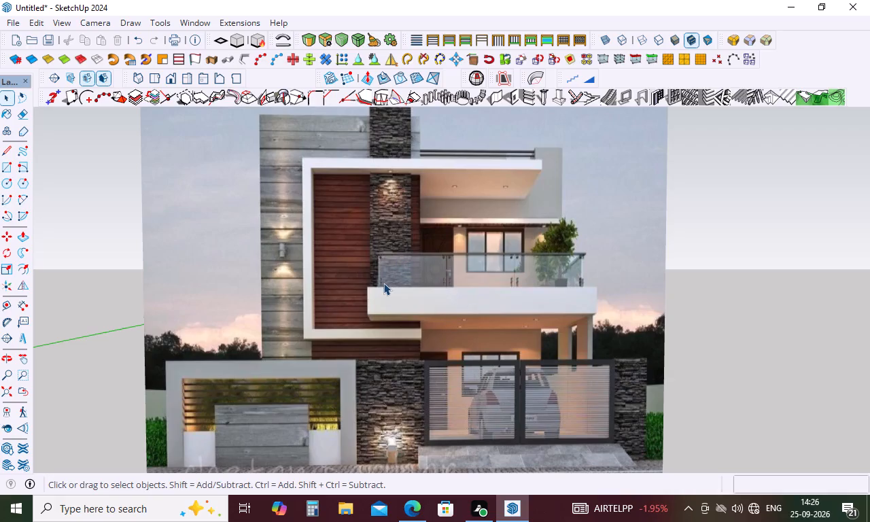
{"action": "scroll", "coordinate": [385, 281], "scroll_direction": "down", "scroll_amount": 8}
Examine the top of the stone column and the adjoining grey plank wall in the reference image.
{"action": "middle_click", "coordinate": [413, 271]}
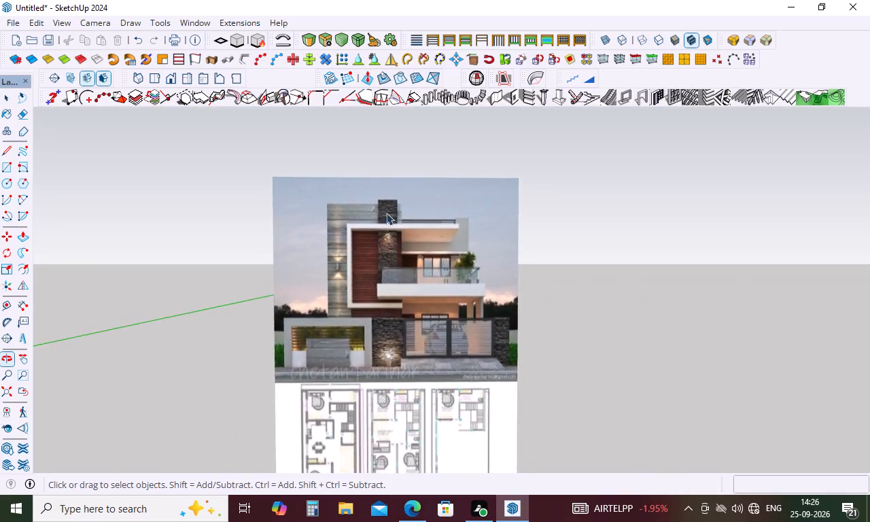
{"action": "scroll", "coordinate": [376, 200], "scroll_direction": "up", "scroll_amount": 11}
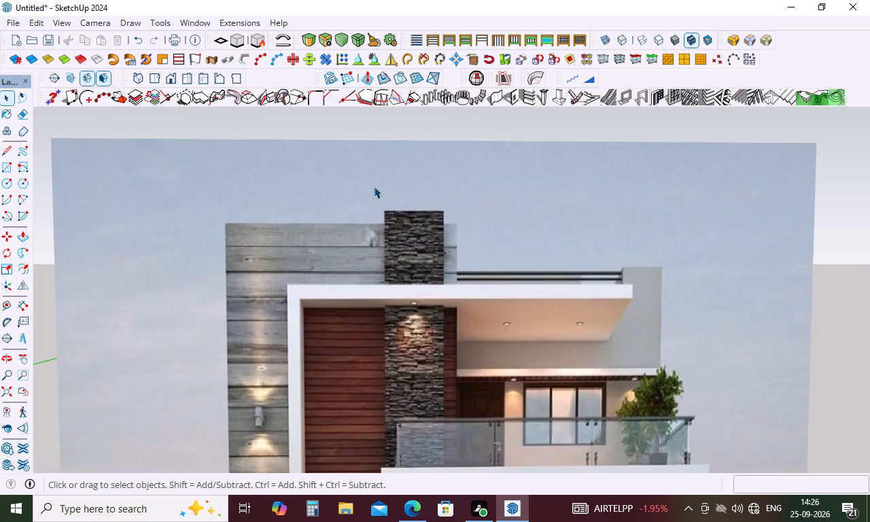
{"action": "scroll", "coordinate": [374, 186], "scroll_direction": "up", "scroll_amount": 6}
{"action": "scroll", "coordinate": [502, 237], "scroll_direction": "up", "scroll_amount": 16}
{"action": "scroll", "coordinate": [502, 233], "scroll_direction": "down", "scroll_amount": 11}
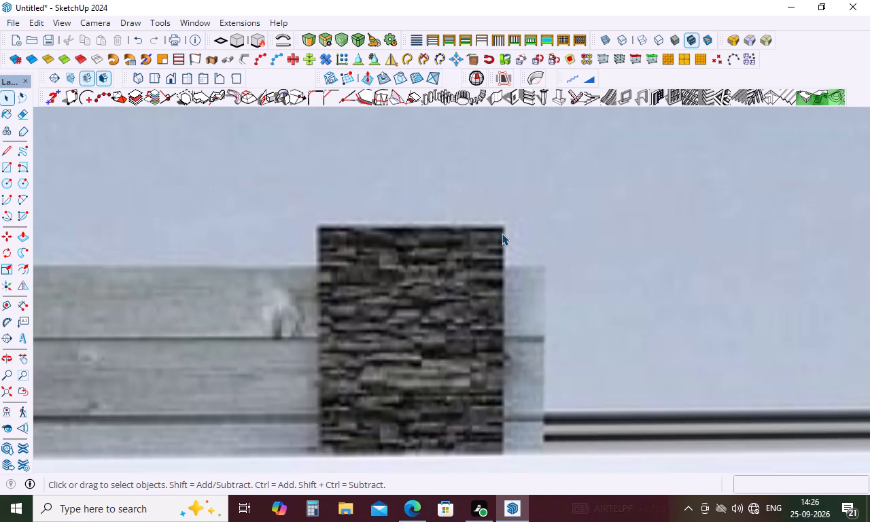
{"action": "scroll", "coordinate": [502, 233], "scroll_direction": "down", "scroll_amount": 18}
{"action": "scroll", "coordinate": [502, 231], "scroll_direction": "down", "scroll_amount": 11}
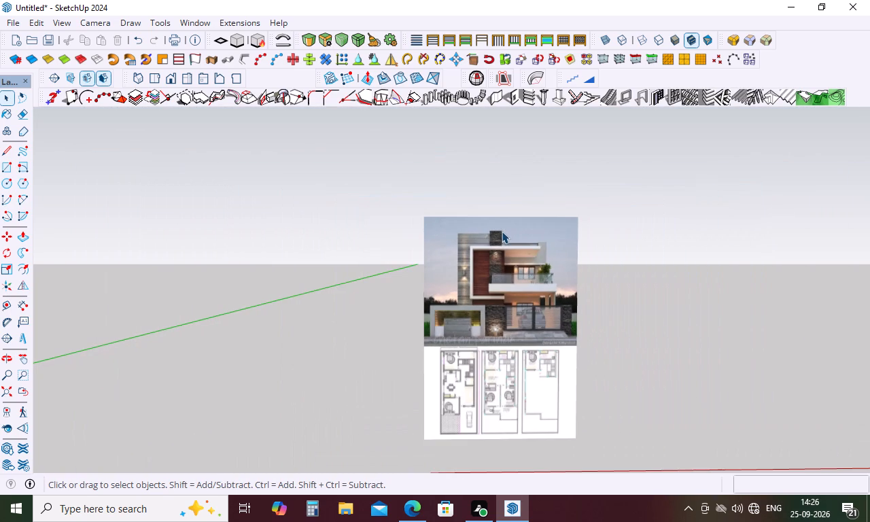
Examine the upper-floor facade from a higher angle, especially the white frame, red wood cladding and stone column.
{"action": "middle_click_drag", "start_coordinate": [501, 230], "coordinate": [504, 318]}
{"action": "scroll", "coordinate": [508, 287], "scroll_direction": "up", "scroll_amount": 6}
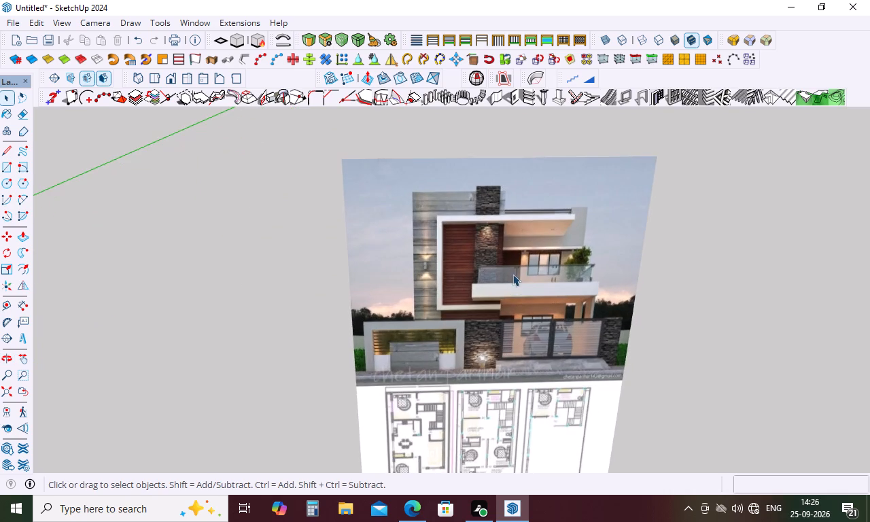
{"action": "scroll", "coordinate": [527, 186], "scroll_direction": "up", "scroll_amount": 5}
{"action": "scroll", "coordinate": [434, 178], "scroll_direction": "up", "scroll_amount": 12}
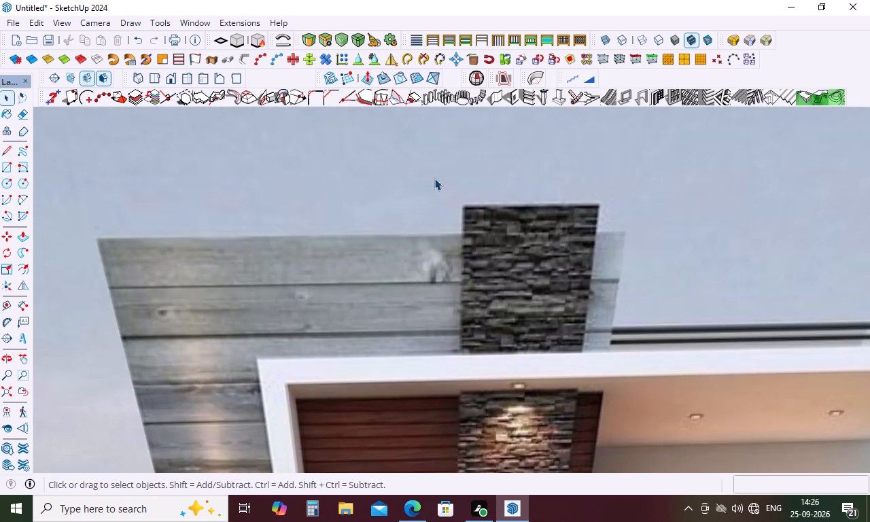
{"action": "scroll", "coordinate": [434, 178], "scroll_direction": "up", "scroll_amount": 6}
{"action": "scroll", "coordinate": [434, 178], "scroll_direction": "down", "scroll_amount": 11}
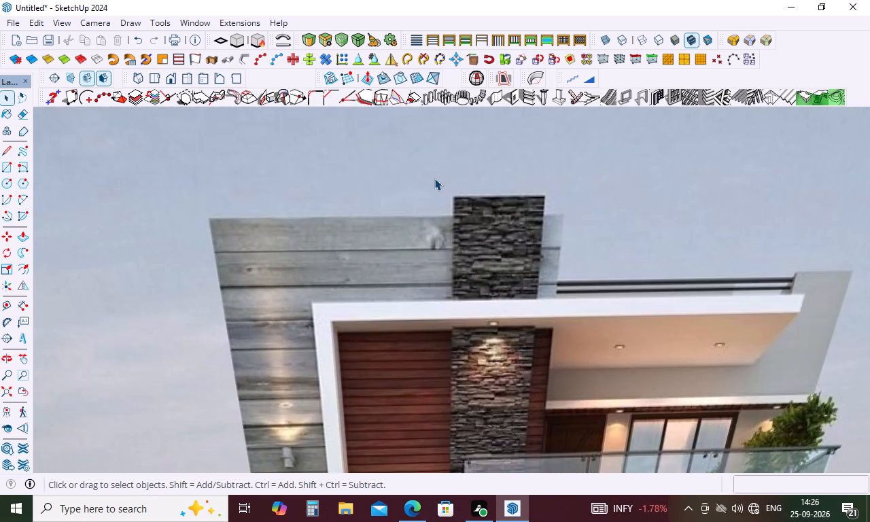
{"action": "scroll", "coordinate": [434, 178], "scroll_direction": "down", "scroll_amount": 5}
{"action": "scroll", "coordinate": [450, 338], "scroll_direction": "up", "scroll_amount": 10}
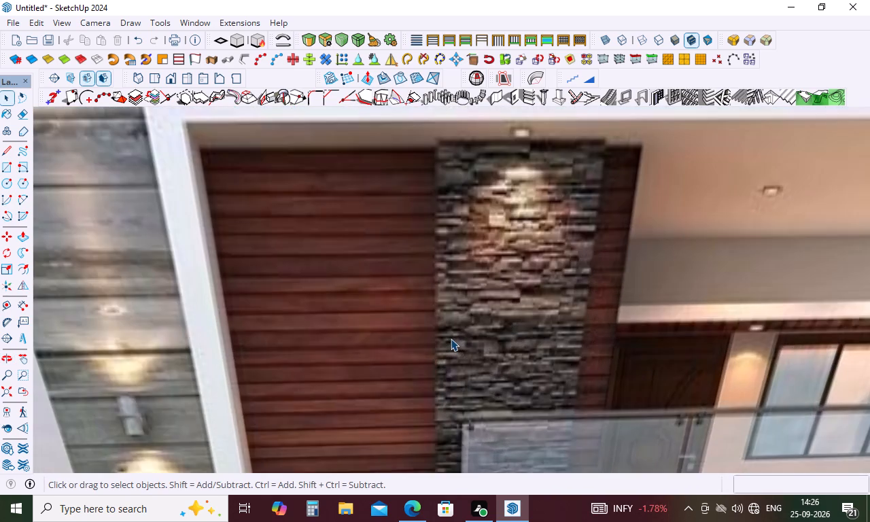
{"action": "scroll", "coordinate": [451, 338], "scroll_direction": "up", "scroll_amount": 5}
{"action": "scroll", "coordinate": [451, 333], "scroll_direction": "down", "scroll_amount": 14}
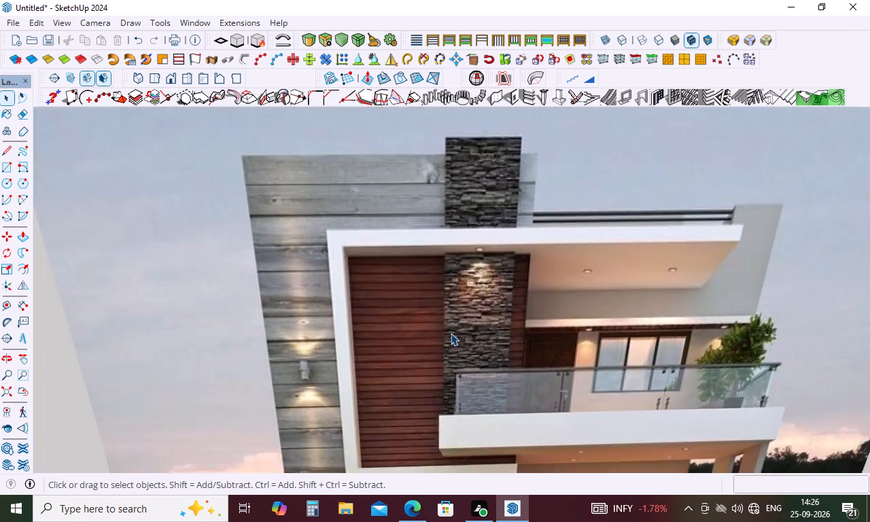
{"action": "scroll", "coordinate": [451, 333], "scroll_direction": "down", "scroll_amount": 2}
{"action": "scroll", "coordinate": [452, 329], "scroll_direction": "up", "scroll_amount": 14}
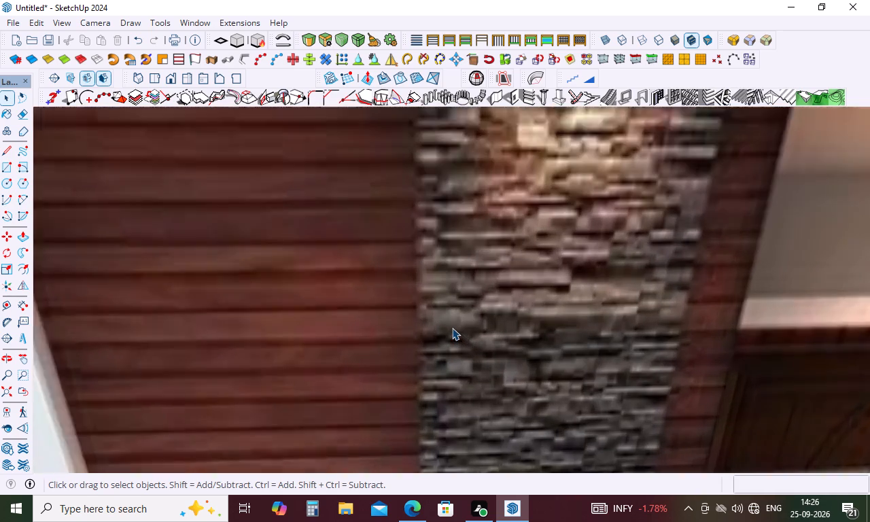
{"action": "scroll", "coordinate": [452, 328], "scroll_direction": "up", "scroll_amount": 4}
{"action": "scroll", "coordinate": [452, 324], "scroll_direction": "down", "scroll_amount": 17}
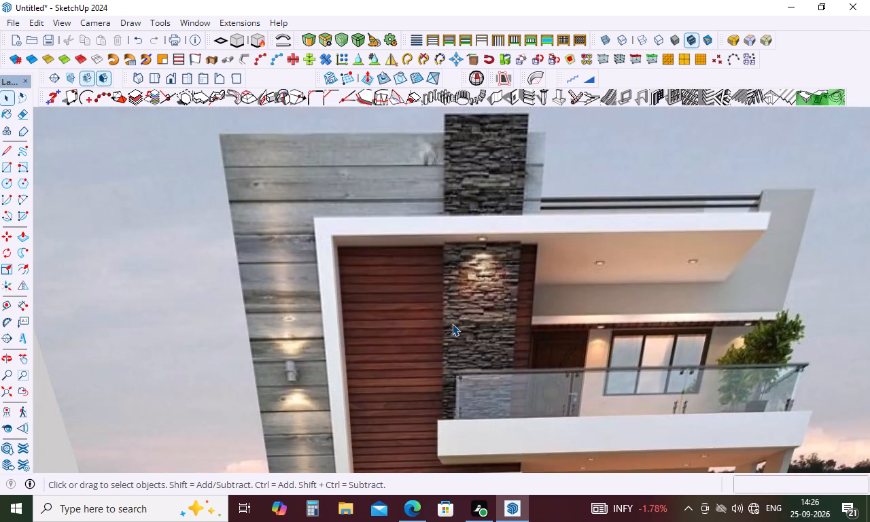
{"action": "scroll", "coordinate": [452, 324], "scroll_direction": "down", "scroll_amount": 20}
{"action": "scroll", "coordinate": [446, 336], "scroll_direction": "down", "scroll_amount": 5}
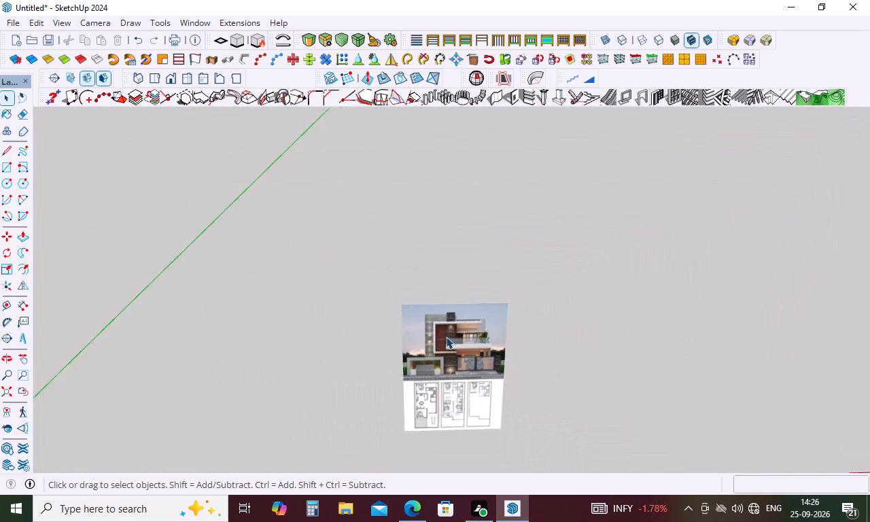
Examine the stone gate pillar around its light in the reference image.
{"action": "middle_click_drag", "start_coordinate": [411, 430], "coordinate": [427, 353]}
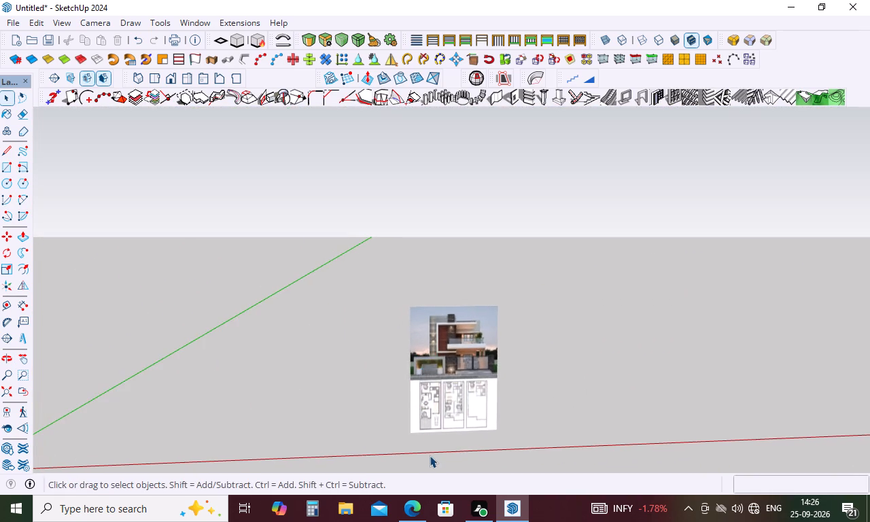
{"action": "scroll", "coordinate": [430, 455], "scroll_direction": "up", "scroll_amount": 6}
{"action": "scroll", "coordinate": [469, 336], "scroll_direction": "up", "scroll_amount": 6}
{"action": "scroll", "coordinate": [500, 182], "scroll_direction": "up", "scroll_amount": 6}
{"action": "scroll", "coordinate": [422, 410], "scroll_direction": "up", "scroll_amount": 19}
{"action": "scroll", "coordinate": [392, 357], "scroll_direction": "up", "scroll_amount": 12}
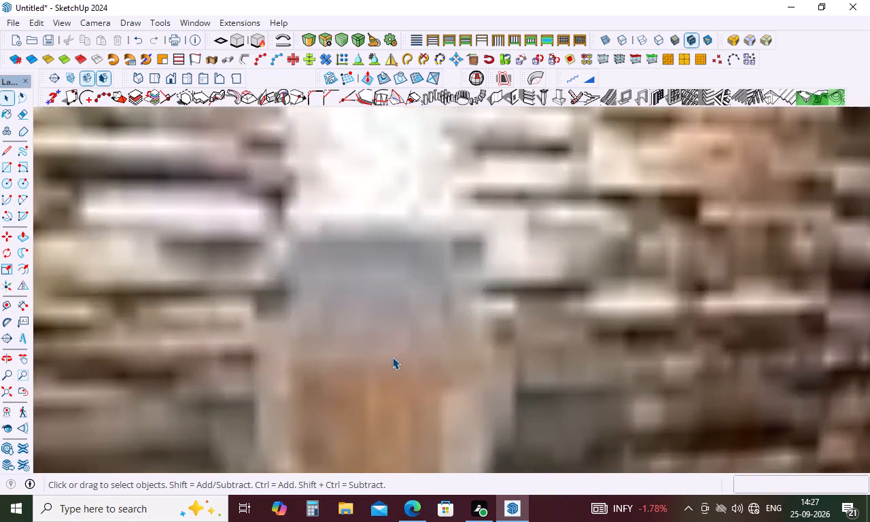
{"action": "scroll", "coordinate": [392, 357], "scroll_direction": "down", "scroll_amount": 11}
{"action": "scroll", "coordinate": [392, 357], "scroll_direction": "down", "scroll_amount": 18}
{"action": "scroll", "coordinate": [392, 355], "scroll_direction": "down", "scroll_amount": 20}
{"action": "scroll", "coordinate": [392, 355], "scroll_direction": "down", "scroll_amount": 5}
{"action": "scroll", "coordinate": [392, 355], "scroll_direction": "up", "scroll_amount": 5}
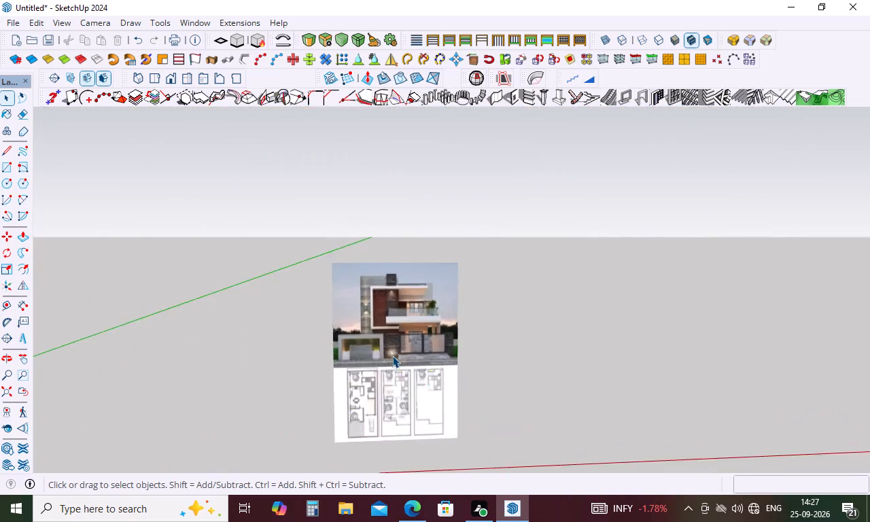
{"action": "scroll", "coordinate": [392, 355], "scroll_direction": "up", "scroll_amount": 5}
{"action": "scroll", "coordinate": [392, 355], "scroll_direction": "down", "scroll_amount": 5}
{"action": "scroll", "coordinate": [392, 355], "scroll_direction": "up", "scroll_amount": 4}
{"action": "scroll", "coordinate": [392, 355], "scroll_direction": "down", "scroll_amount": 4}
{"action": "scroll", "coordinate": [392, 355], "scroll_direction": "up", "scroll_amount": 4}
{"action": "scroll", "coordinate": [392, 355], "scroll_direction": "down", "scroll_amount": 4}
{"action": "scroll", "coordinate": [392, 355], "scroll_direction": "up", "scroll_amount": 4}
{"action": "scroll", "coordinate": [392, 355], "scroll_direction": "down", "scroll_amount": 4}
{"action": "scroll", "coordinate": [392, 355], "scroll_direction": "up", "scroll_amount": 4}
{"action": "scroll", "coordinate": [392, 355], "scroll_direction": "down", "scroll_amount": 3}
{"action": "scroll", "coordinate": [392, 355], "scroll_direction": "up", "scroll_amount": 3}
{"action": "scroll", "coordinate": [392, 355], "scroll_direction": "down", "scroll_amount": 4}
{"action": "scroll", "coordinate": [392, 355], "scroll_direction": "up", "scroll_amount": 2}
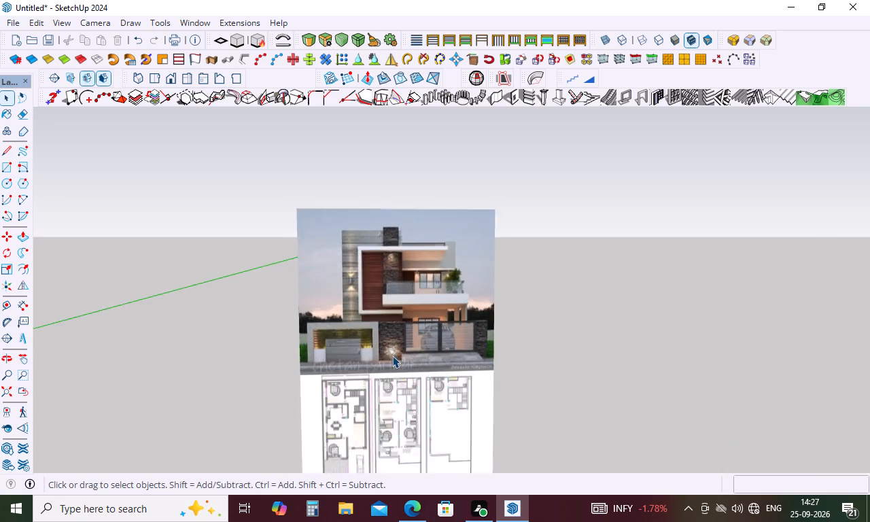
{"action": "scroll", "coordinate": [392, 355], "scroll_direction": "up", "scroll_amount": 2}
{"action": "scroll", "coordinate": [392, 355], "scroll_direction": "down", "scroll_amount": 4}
Examine the upright reference image from oblique, high and low angles, checking how it stands relative to the axes.
{"action": "middle_click_drag", "start_coordinate": [392, 355], "coordinate": [251, 358]}
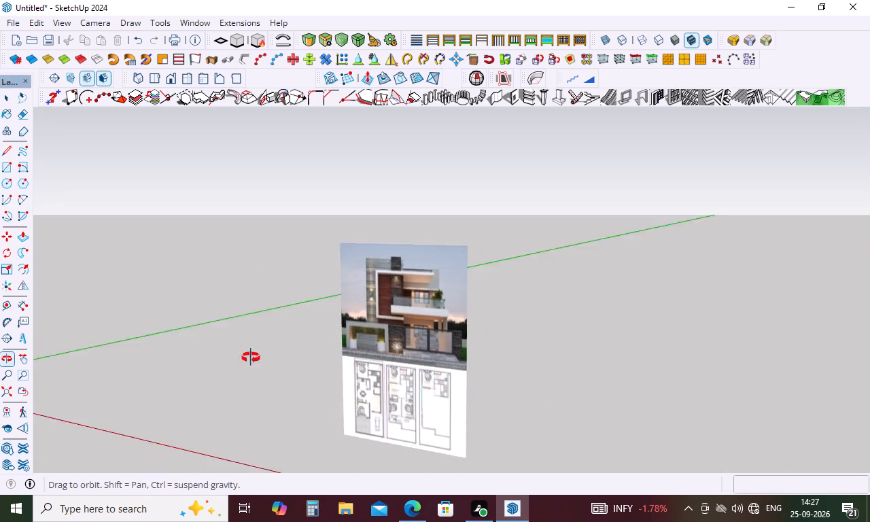
{"action": "middle_click_drag", "start_coordinate": [251, 358], "coordinate": [256, 367]}
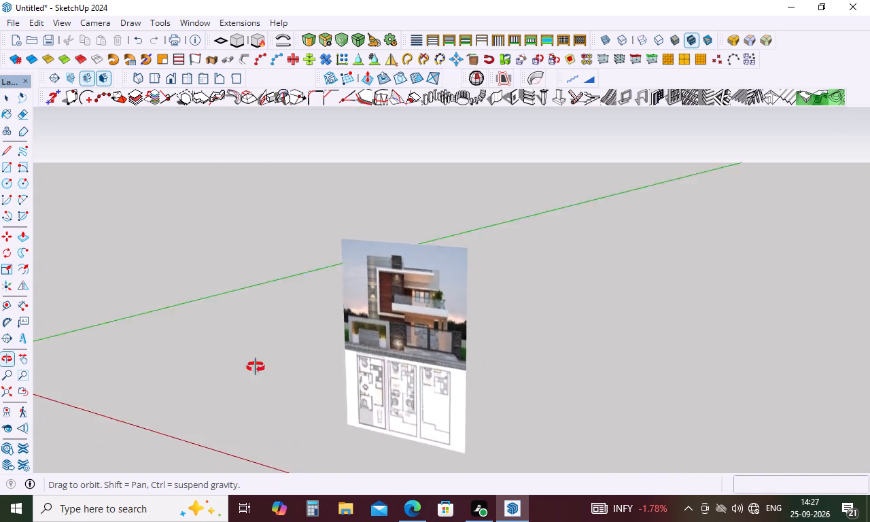
{"action": "middle_click_drag", "start_coordinate": [256, 367], "coordinate": [363, 375]}
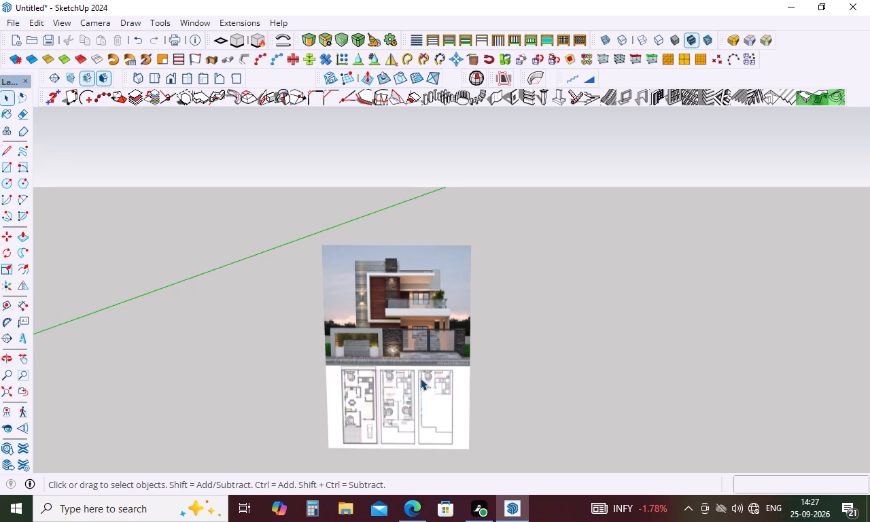
{"action": "scroll", "coordinate": [419, 322], "scroll_direction": "up", "scroll_amount": 6}
{"action": "middle_click_drag", "start_coordinate": [423, 327], "coordinate": [309, 340]}
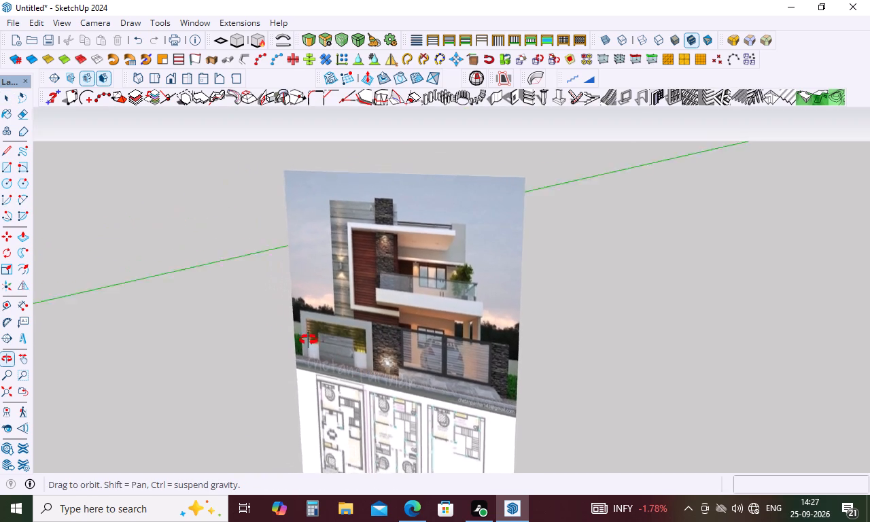
{"action": "middle_click_drag", "start_coordinate": [309, 340], "coordinate": [487, 261]}
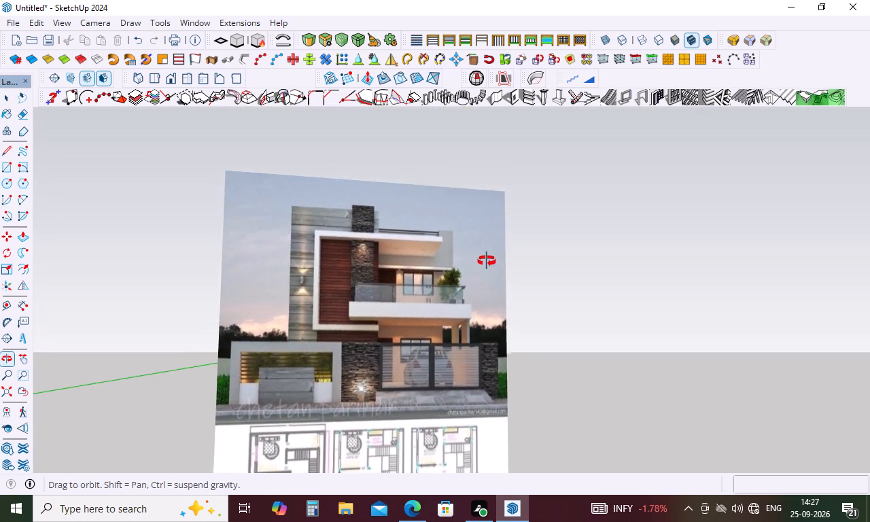
{"action": "middle_click_drag", "start_coordinate": [487, 261], "coordinate": [538, 376]}
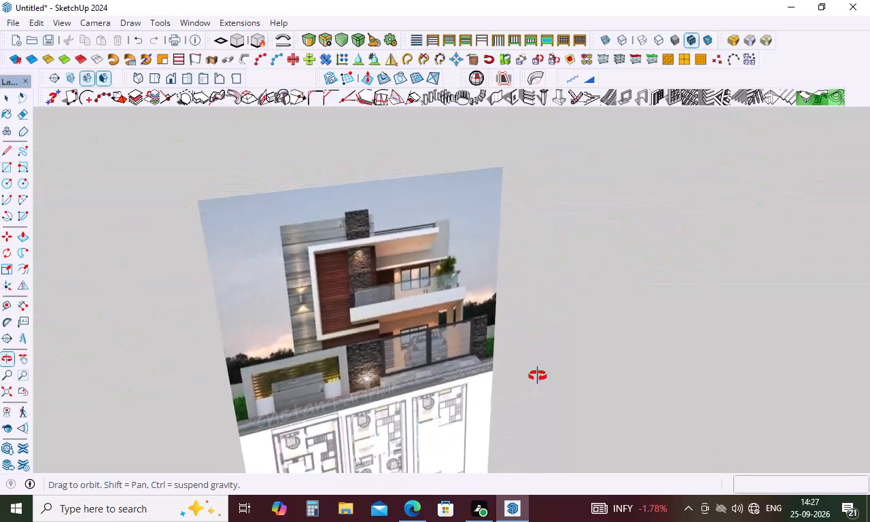
{"action": "middle_click_drag", "start_coordinate": [538, 376], "coordinate": [460, 423]}
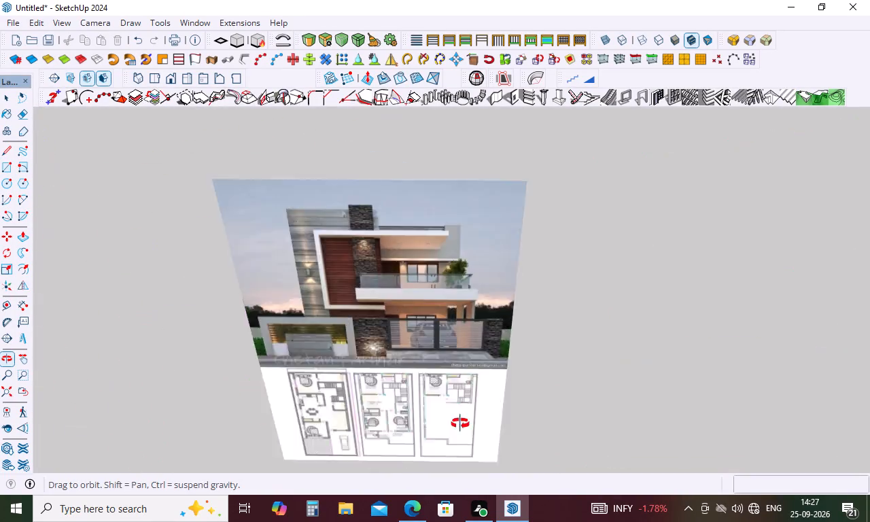
{"action": "middle_click_drag", "start_coordinate": [460, 423], "coordinate": [319, 120]}
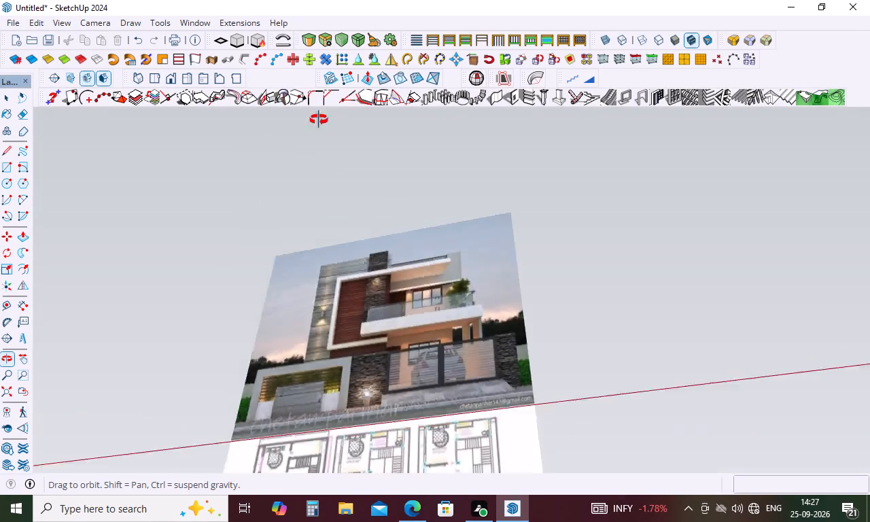
{"action": "middle_click_drag", "start_coordinate": [319, 120], "coordinate": [608, 224]}
{"action": "middle_click_drag", "start_coordinate": [288, 110], "coordinate": [115, 104]}
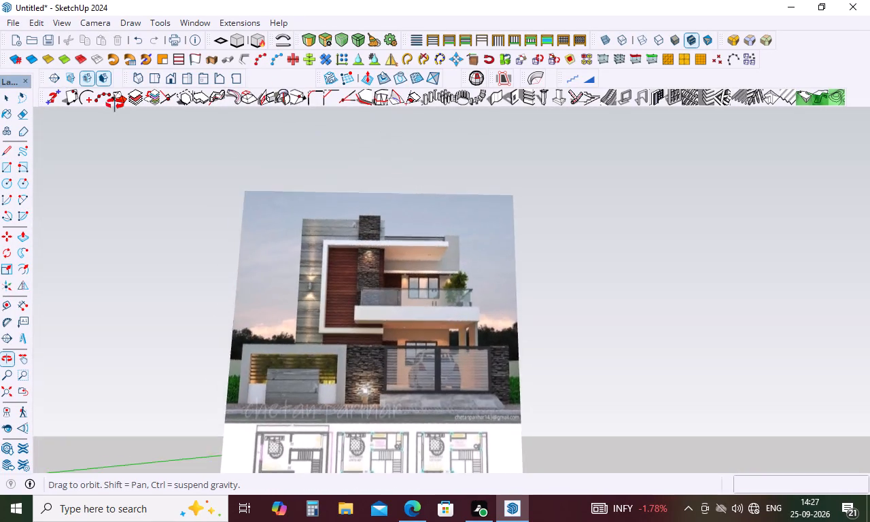
{"action": "middle_click_drag", "start_coordinate": [115, 104], "coordinate": [176, 299]}
{"action": "scroll", "coordinate": [206, 254], "scroll_direction": "down", "scroll_amount": 12}
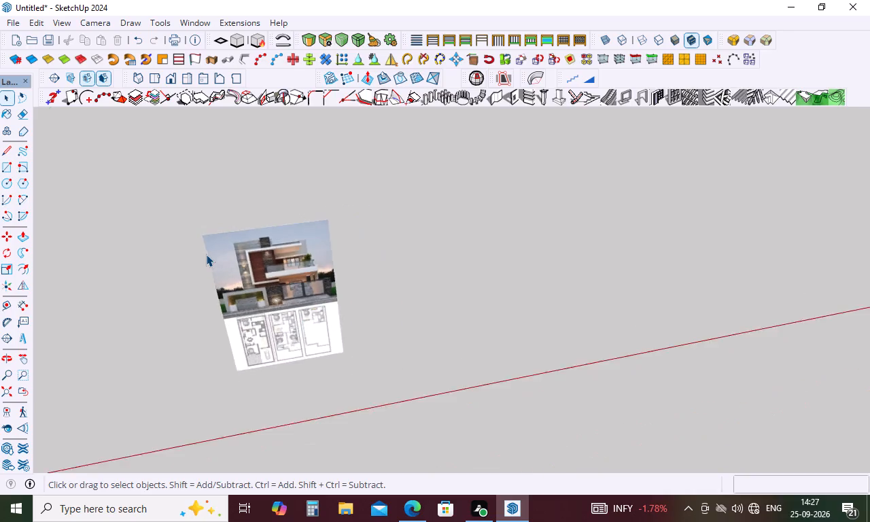
{"action": "scroll", "coordinate": [206, 254], "scroll_direction": "down", "scroll_amount": 6}
{"action": "middle_click_drag", "start_coordinate": [343, 338], "coordinate": [225, 103]}
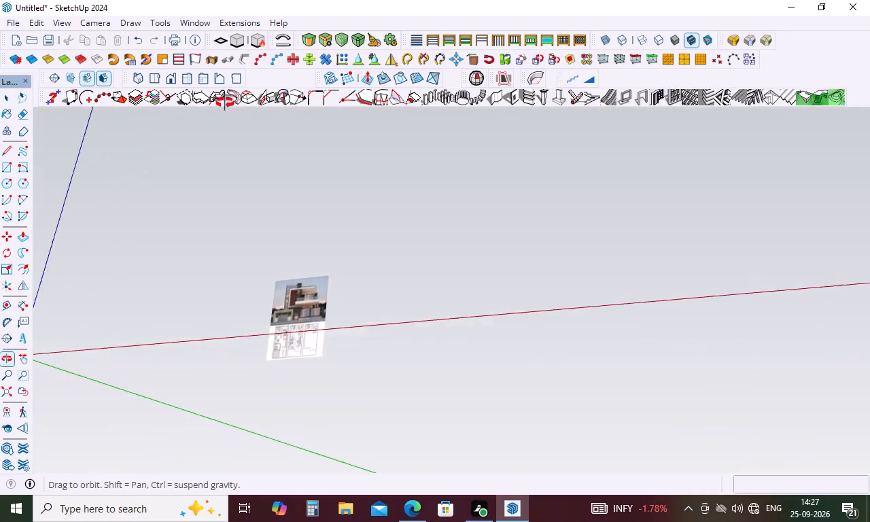
{"action": "middle_click_drag", "start_coordinate": [225, 103], "coordinate": [283, 92]}
Examine the three floor plans below the elevation in the reference image, especially the bedrooms, toilets and staircases.
{"action": "scroll", "coordinate": [266, 271], "scroll_direction": "up", "scroll_amount": 6}
{"action": "middle_click_drag", "start_coordinate": [273, 283], "coordinate": [274, 330]}
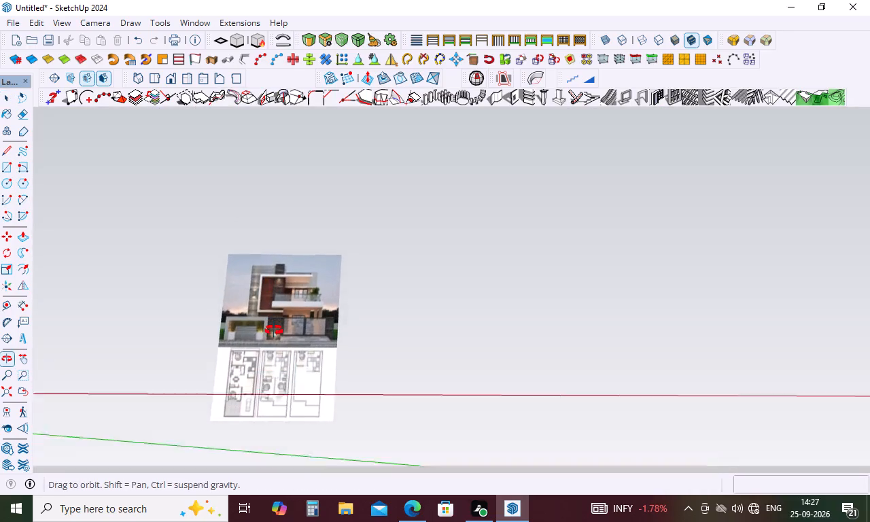
{"action": "middle_click_drag", "start_coordinate": [274, 330], "coordinate": [274, 340]}
{"action": "scroll", "coordinate": [258, 368], "scroll_direction": "up", "scroll_amount": 18}
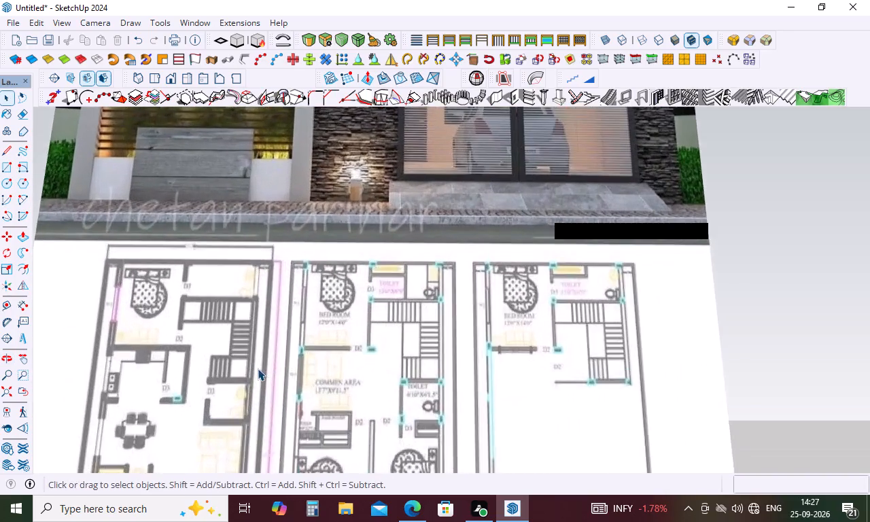
{"action": "scroll", "coordinate": [258, 368], "scroll_direction": "down", "scroll_amount": 18}
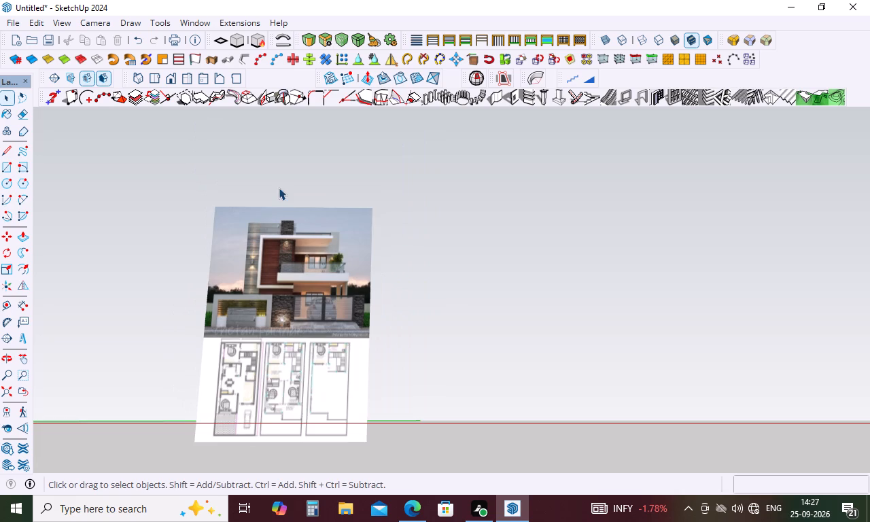
Examine the front elevation in the reference image, from the boundary wall and gate up to the balcony and white frame.
{"action": "scroll", "coordinate": [279, 188], "scroll_direction": "up", "scroll_amount": 1}
{"action": "middle_click_drag", "start_coordinate": [279, 187], "coordinate": [282, 279]}
{"action": "scroll", "coordinate": [282, 279], "scroll_direction": "up", "scroll_amount": 1}
{"action": "scroll", "coordinate": [258, 225], "scroll_direction": "up", "scroll_amount": 6}
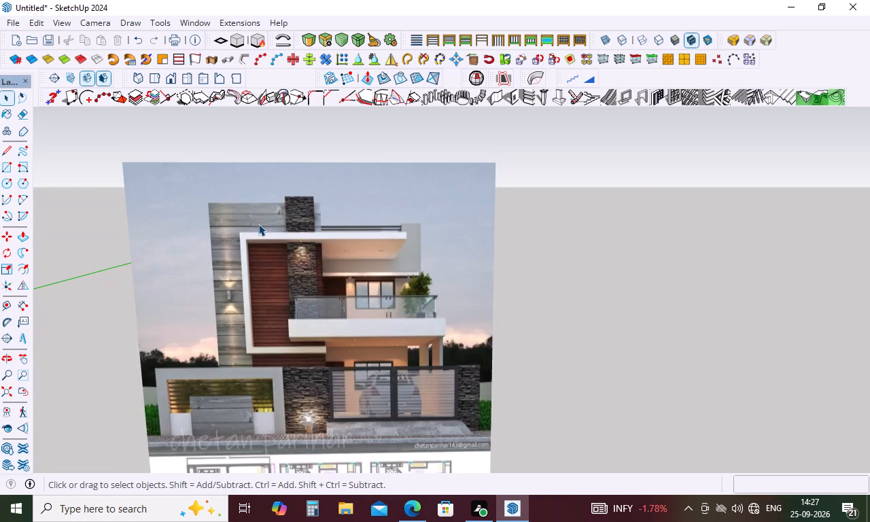
{"action": "scroll", "coordinate": [261, 222], "scroll_direction": "up", "scroll_amount": 7}
{"action": "scroll", "coordinate": [589, 313], "scroll_direction": "up", "scroll_amount": 6}
{"action": "scroll", "coordinate": [589, 314], "scroll_direction": "down", "scroll_amount": 11}
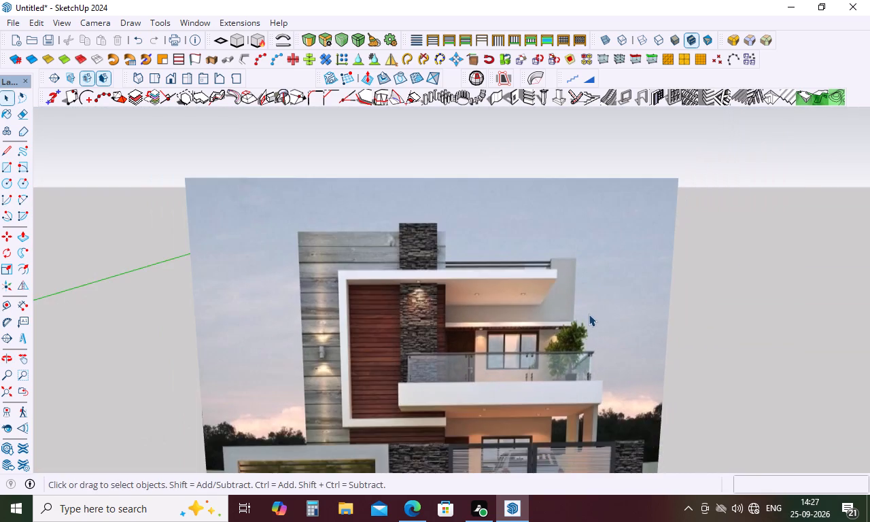
{"action": "scroll", "coordinate": [505, 303], "scroll_direction": "down", "scroll_amount": 6}
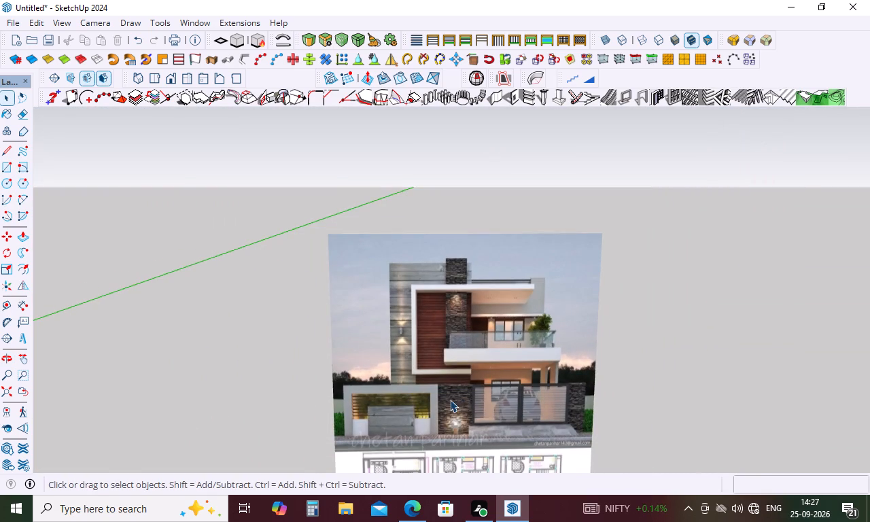
{"action": "scroll", "coordinate": [438, 319], "scroll_direction": "down", "scroll_amount": 6}
{"action": "scroll", "coordinate": [438, 319], "scroll_direction": "up", "scroll_amount": 7}
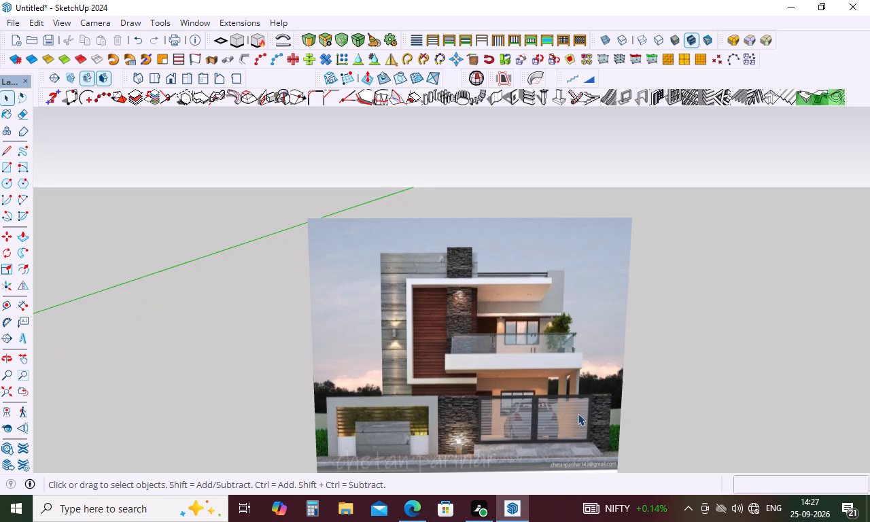
{"action": "scroll", "coordinate": [445, 446], "scroll_direction": "up", "scroll_amount": 5}
{"action": "scroll", "coordinate": [445, 446], "scroll_direction": "down", "scroll_amount": 4}
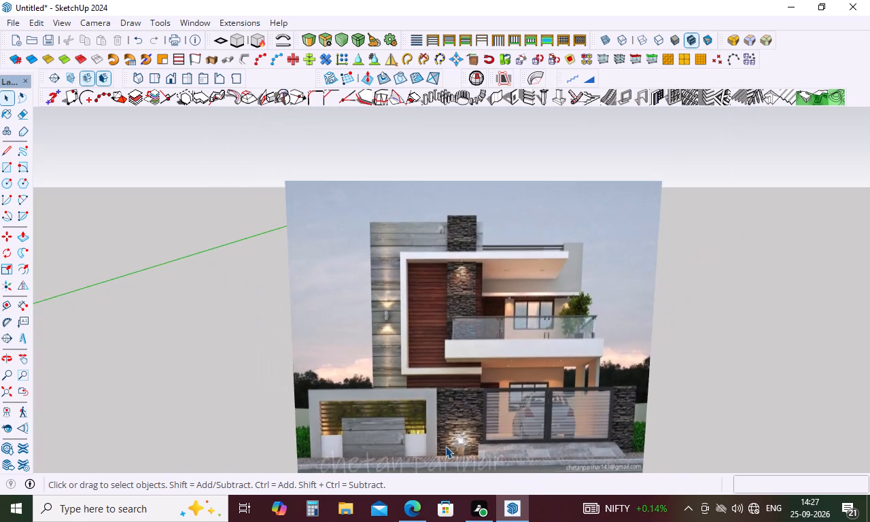
Examine the upper floor of the elevation closely, including the stone column, plank wall, roof railing, canopy and glass balcony.
{"action": "scroll", "coordinate": [636, 286], "scroll_direction": "up", "scroll_amount": 7}
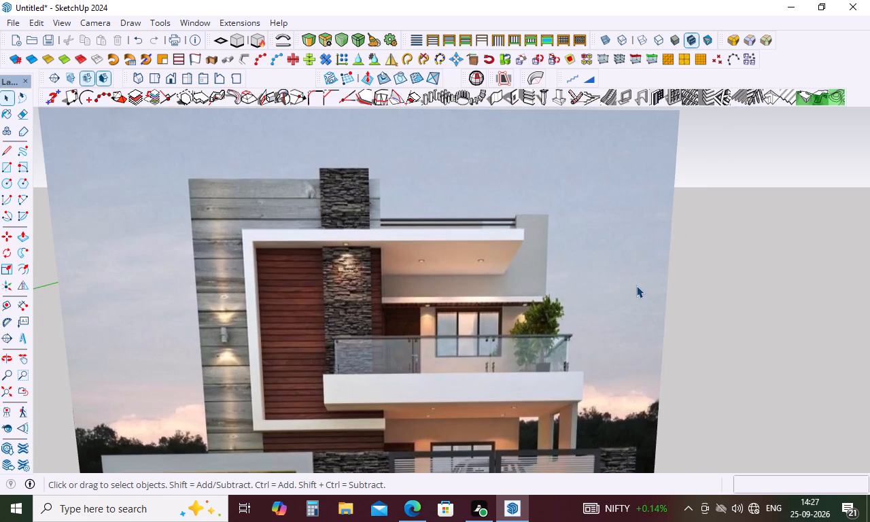
{"action": "scroll", "coordinate": [636, 285], "scroll_direction": "up", "scroll_amount": 3}
{"action": "scroll", "coordinate": [614, 290], "scroll_direction": "down", "scroll_amount": 6}
{"action": "scroll", "coordinate": [74, 230], "scroll_direction": "up", "scroll_amount": 1}
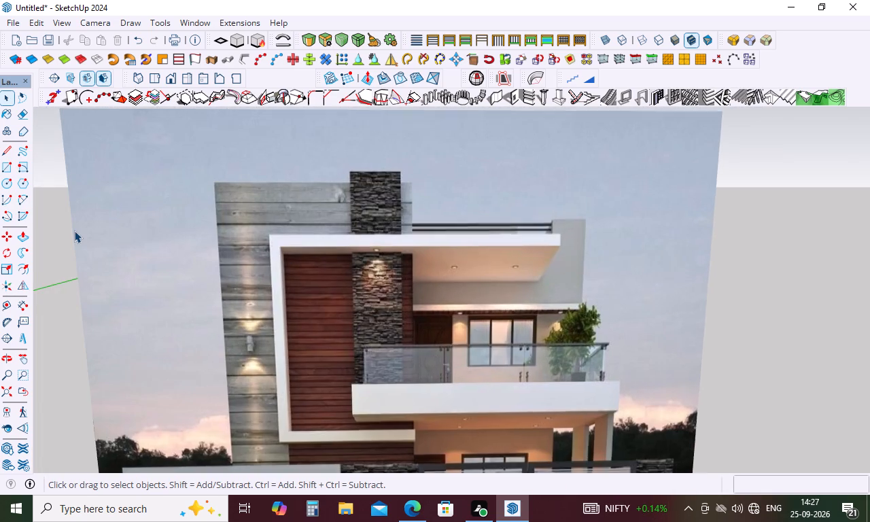
{"action": "scroll", "coordinate": [74, 230], "scroll_direction": "up", "scroll_amount": 2}
{"action": "scroll", "coordinate": [174, 231], "scroll_direction": "up", "scroll_amount": 5}
{"action": "scroll", "coordinate": [174, 231], "scroll_direction": "down", "scroll_amount": 3}
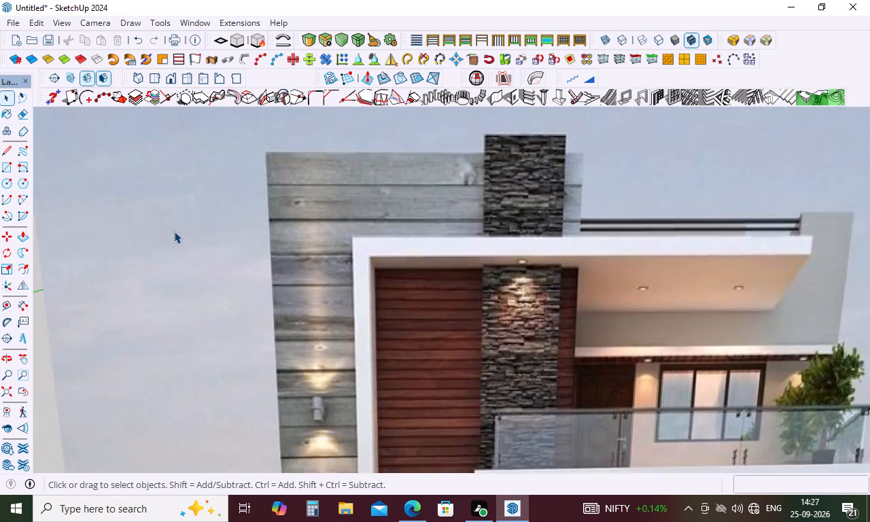
{"action": "scroll", "coordinate": [174, 231], "scroll_direction": "down", "scroll_amount": 3}
{"action": "scroll", "coordinate": [610, 217], "scroll_direction": "up", "scroll_amount": 6}
{"action": "scroll", "coordinate": [572, 230], "scroll_direction": "down", "scroll_amount": 6}
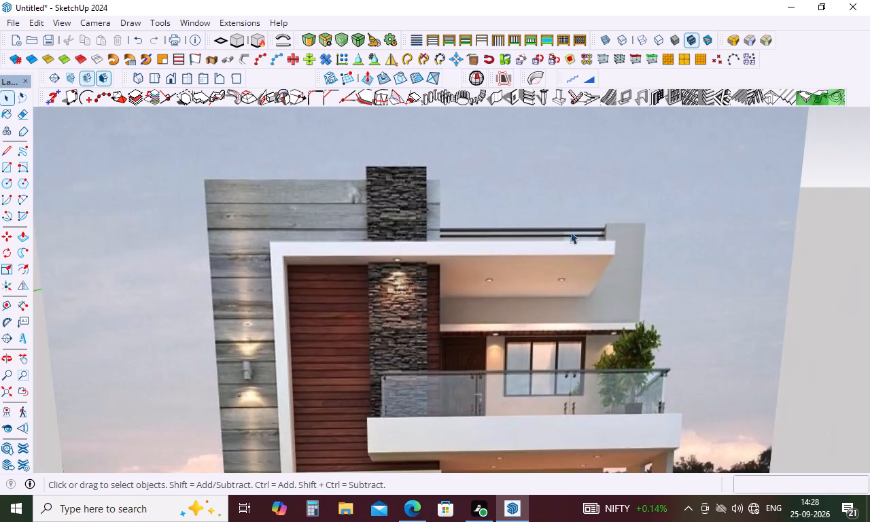
{"action": "scroll", "coordinate": [555, 246], "scroll_direction": "up", "scroll_amount": 3}
{"action": "middle_click_drag", "start_coordinate": [516, 336], "coordinate": [527, 239]}
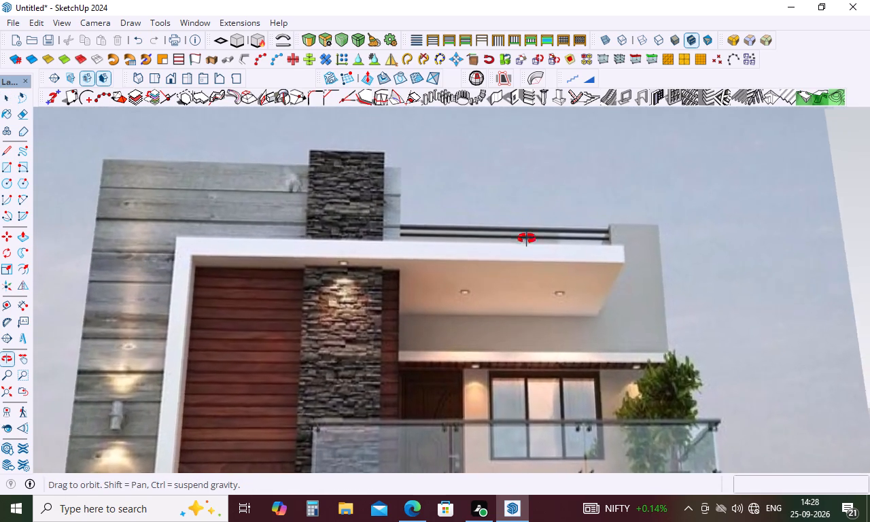
{"action": "middle_click_drag", "start_coordinate": [527, 239], "coordinate": [458, 164]}
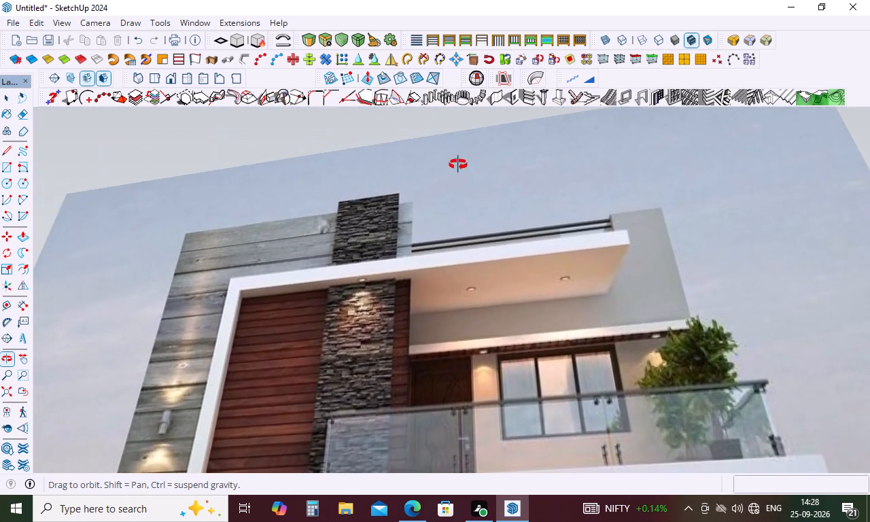
{"action": "middle_click_drag", "start_coordinate": [458, 164], "coordinate": [388, 419]}
Inspect the whole reference image from behind, from the front and from the side relative to the model origin.
{"action": "scroll", "coordinate": [425, 266], "scroll_direction": "down", "scroll_amount": 17}
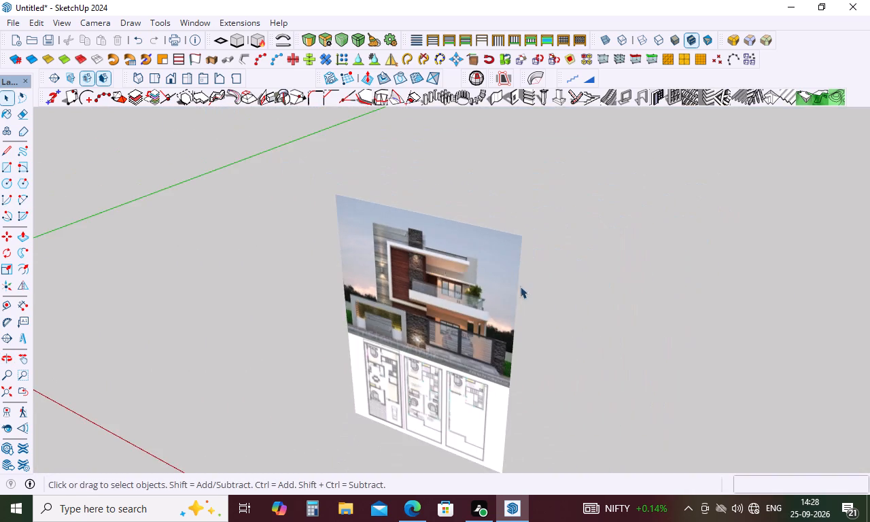
{"action": "middle_click_drag", "start_coordinate": [599, 296], "coordinate": [50, 173]}
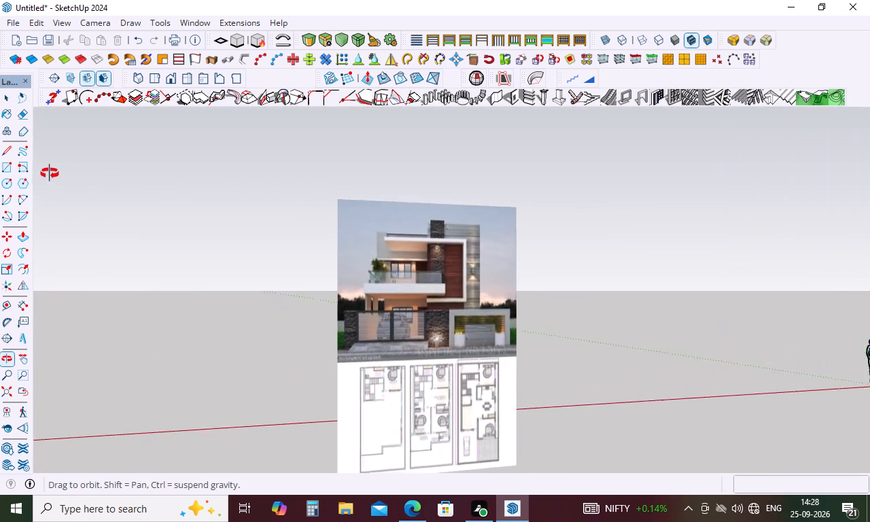
{"action": "middle_click_drag", "start_coordinate": [50, 173], "coordinate": [0, 173]}
{"action": "middle_click_drag", "start_coordinate": [493, 284], "coordinate": [408, 300]}
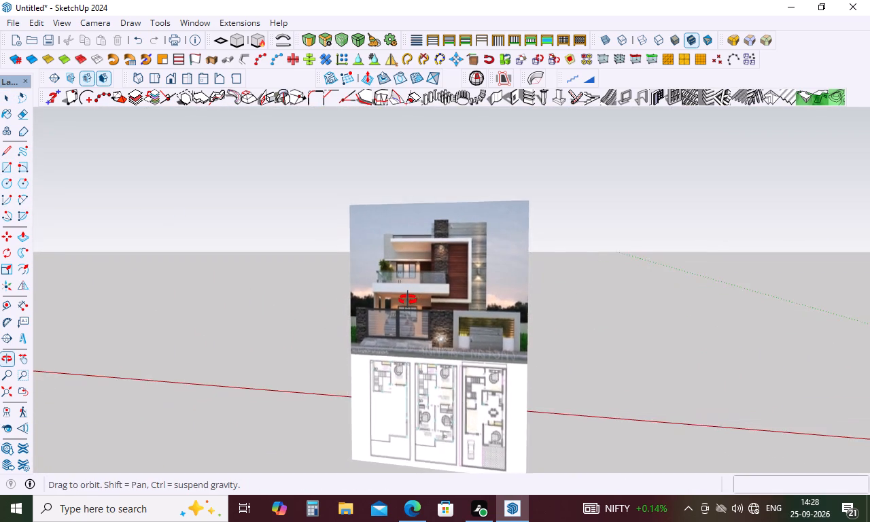
{"action": "middle_click_drag", "start_coordinate": [408, 300], "coordinate": [398, 256]}
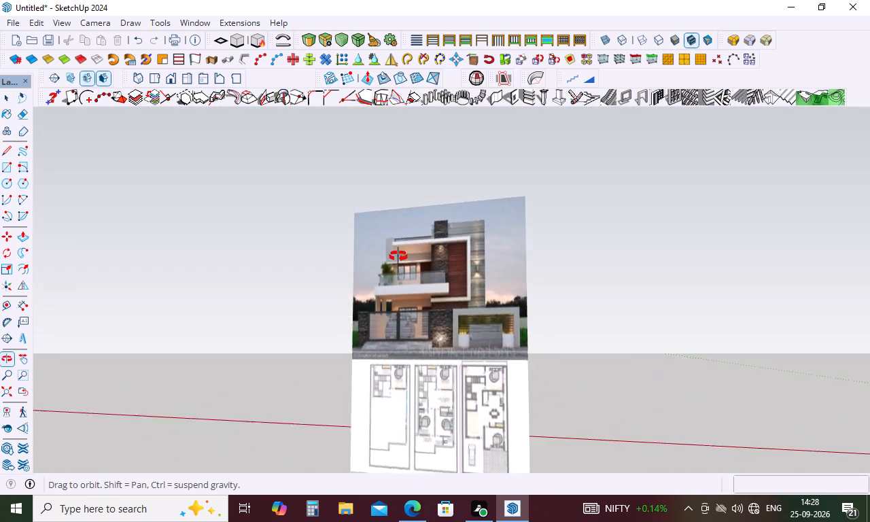
{"action": "middle_click_drag", "start_coordinate": [398, 256], "coordinate": [869, 296]}
{"action": "middle_click_drag", "start_coordinate": [421, 345], "coordinate": [810, 370]}
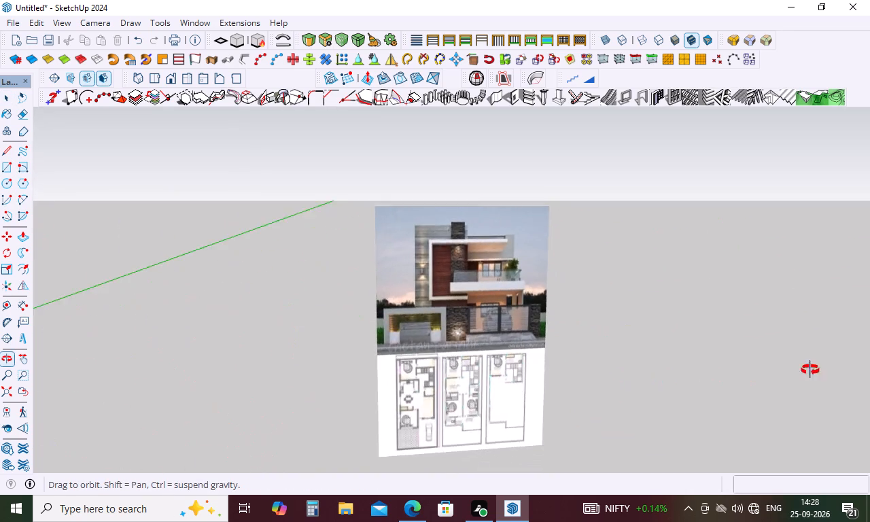
{"action": "middle_click_drag", "start_coordinate": [810, 370], "coordinate": [397, 486]}
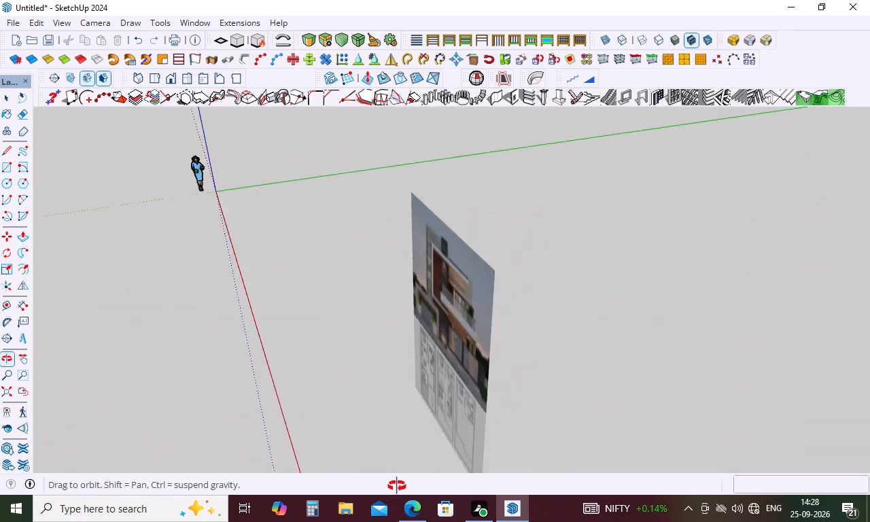
Inspect the upright reference image from oblique, steep overhead and frontal views against the model axes.
{"action": "middle_click_drag", "start_coordinate": [397, 486], "coordinate": [221, 407]}
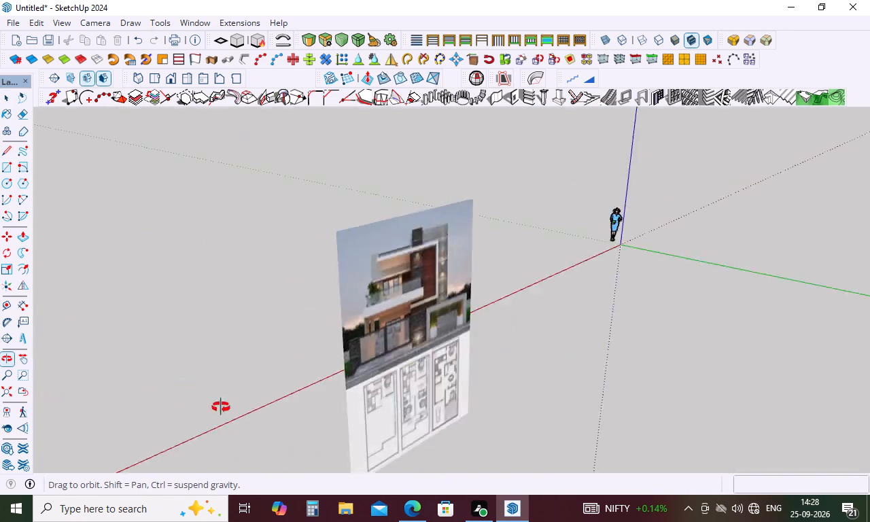
{"action": "middle_click_drag", "start_coordinate": [221, 407], "coordinate": [504, 339]}
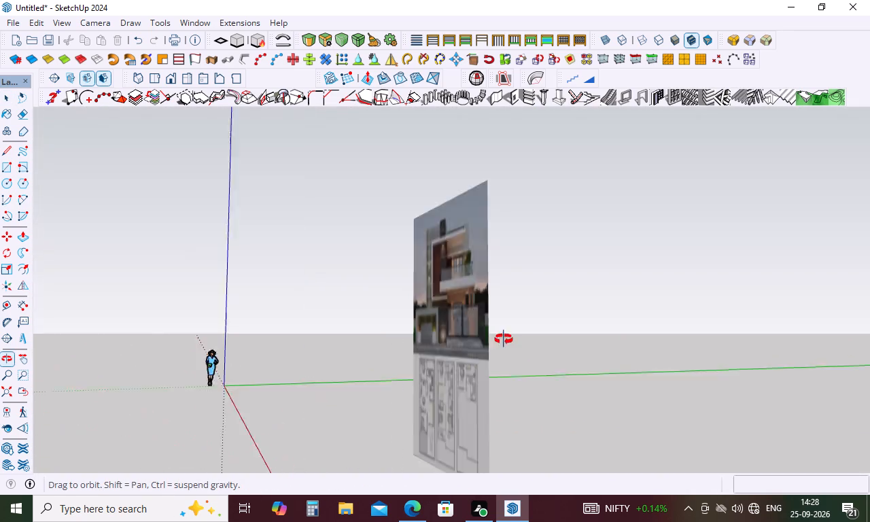
{"action": "middle_click_drag", "start_coordinate": [504, 339], "coordinate": [557, 317]}
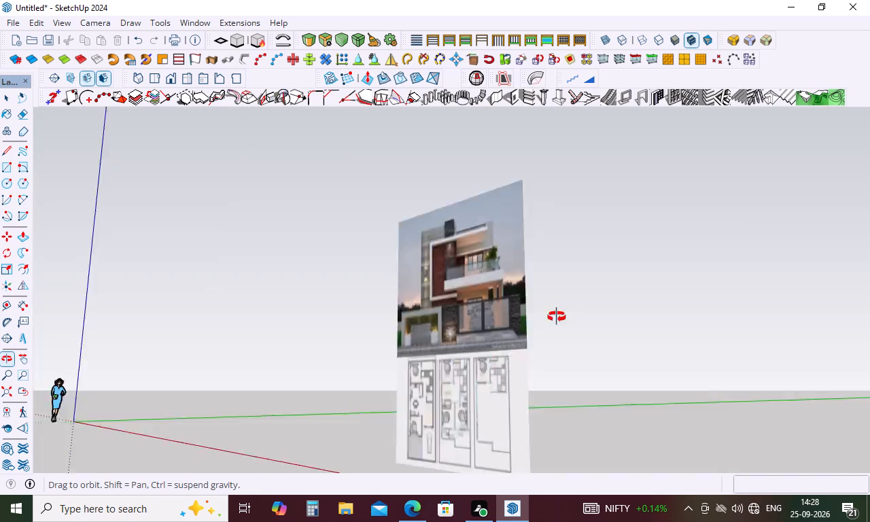
{"action": "middle_click_drag", "start_coordinate": [557, 317], "coordinate": [338, 500]}
{"action": "middle_click_drag", "start_coordinate": [277, 454], "coordinate": [232, 477]}
{"action": "middle_click_drag", "start_coordinate": [231, 361], "coordinate": [374, 464]}
{"action": "middle_click_drag", "start_coordinate": [355, 335], "coordinate": [429, 254]}
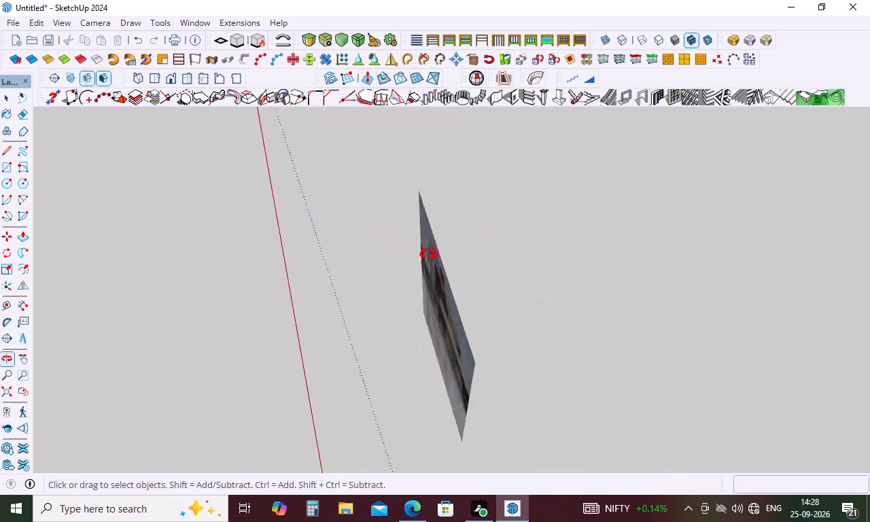
{"action": "middle_click_drag", "start_coordinate": [429, 254], "coordinate": [695, 235]}
{"action": "middle_click_drag", "start_coordinate": [693, 168], "coordinate": [687, 111]}
{"action": "scroll", "coordinate": [314, 345], "scroll_direction": "down", "scroll_amount": 10}
{"action": "middle_click_drag", "start_coordinate": [498, 445], "coordinate": [496, 445]}
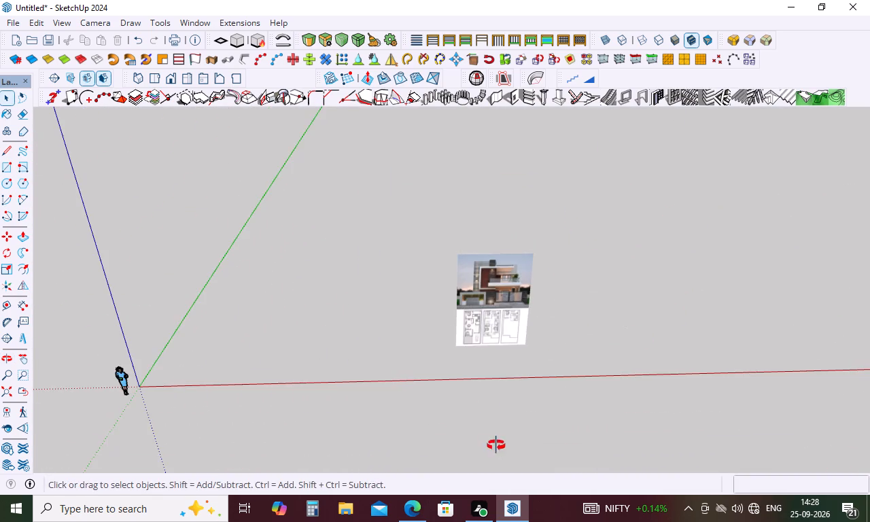
{"action": "middle_click_drag", "start_coordinate": [496, 445], "coordinate": [495, 356]}
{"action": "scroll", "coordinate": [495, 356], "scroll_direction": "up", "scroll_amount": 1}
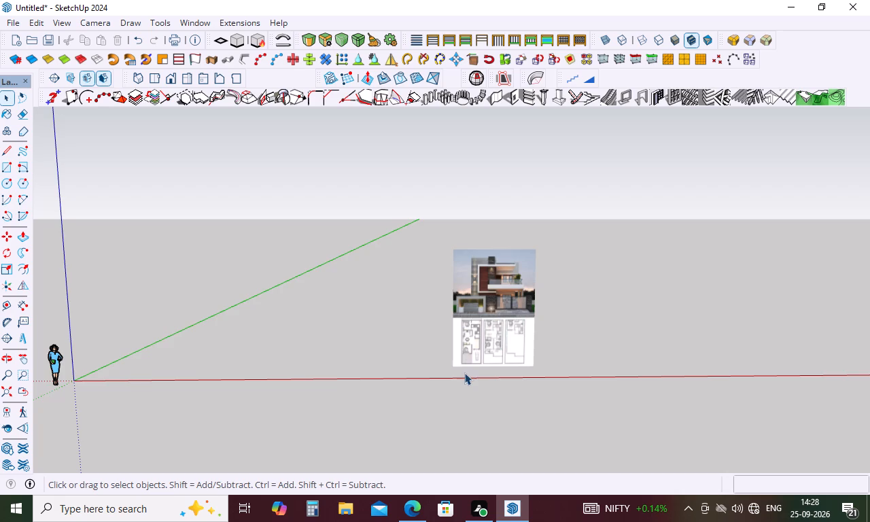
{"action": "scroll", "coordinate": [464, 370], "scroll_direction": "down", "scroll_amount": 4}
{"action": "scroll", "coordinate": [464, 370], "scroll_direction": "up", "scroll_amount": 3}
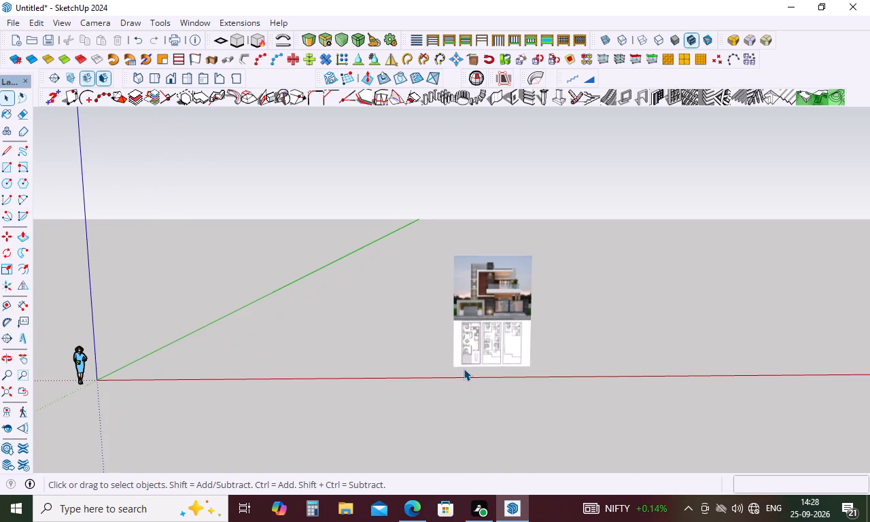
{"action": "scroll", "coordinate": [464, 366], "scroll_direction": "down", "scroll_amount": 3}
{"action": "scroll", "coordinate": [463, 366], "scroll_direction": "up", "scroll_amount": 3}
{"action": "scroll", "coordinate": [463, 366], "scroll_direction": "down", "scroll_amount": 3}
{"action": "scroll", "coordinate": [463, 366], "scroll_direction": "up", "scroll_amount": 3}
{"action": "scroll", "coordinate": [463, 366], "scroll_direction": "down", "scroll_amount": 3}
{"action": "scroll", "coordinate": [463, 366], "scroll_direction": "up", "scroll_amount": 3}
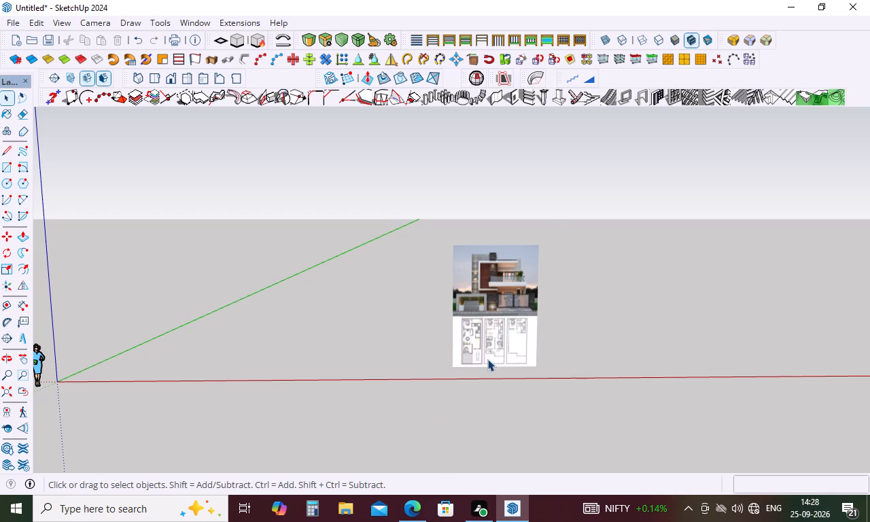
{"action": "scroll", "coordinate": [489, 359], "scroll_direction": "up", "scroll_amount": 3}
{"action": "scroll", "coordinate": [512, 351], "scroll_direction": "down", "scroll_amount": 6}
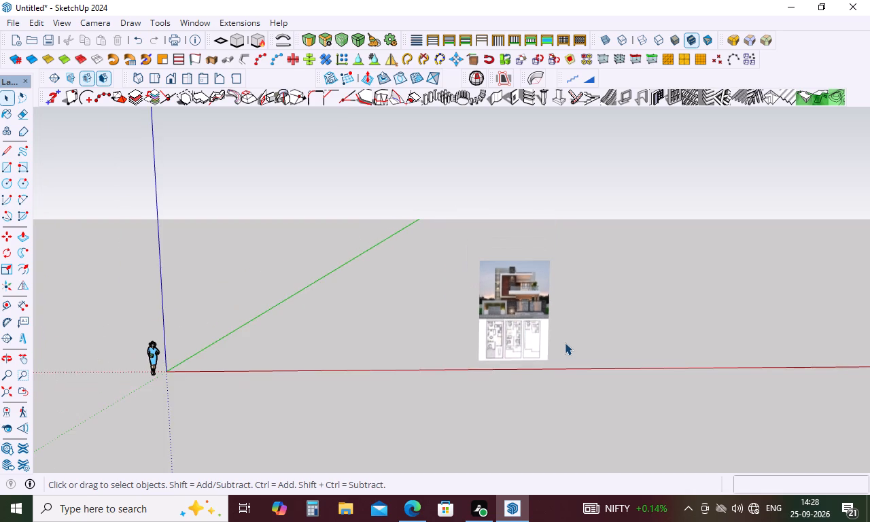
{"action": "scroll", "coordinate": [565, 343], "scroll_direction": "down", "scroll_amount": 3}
Examine how the reference image stands relative to the origin, axes and ground, from above, from below and edge-on.
{"action": "middle_click_drag", "start_coordinate": [613, 343], "coordinate": [385, 384]}
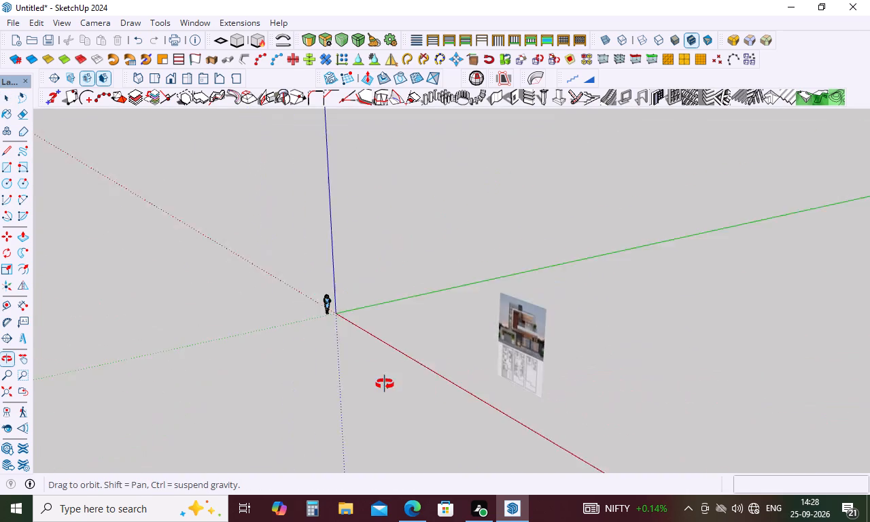
{"action": "middle_click_drag", "start_coordinate": [385, 384], "coordinate": [511, 261]}
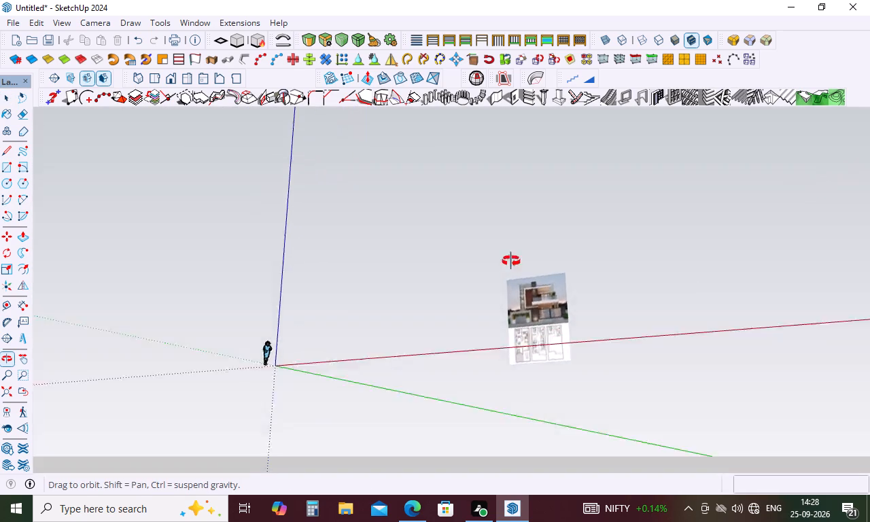
{"action": "middle_click_drag", "start_coordinate": [511, 261], "coordinate": [276, 405]}
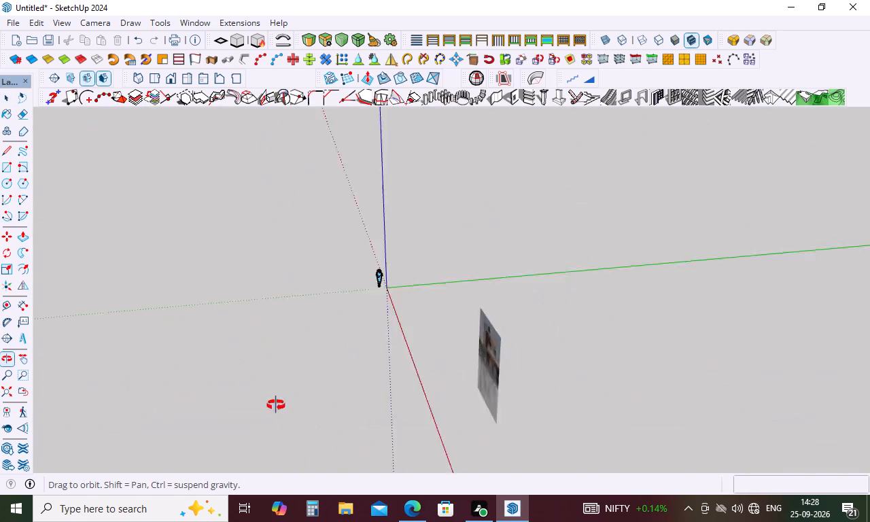
{"action": "middle_click_drag", "start_coordinate": [276, 405], "coordinate": [269, 398]}
{"action": "middle_click_drag", "start_coordinate": [253, 369], "coordinate": [277, 408]}
{"action": "middle_click_drag", "start_coordinate": [255, 306], "coordinate": [275, 411]}
{"action": "middle_click_drag", "start_coordinate": [366, 248], "coordinate": [489, 301]}
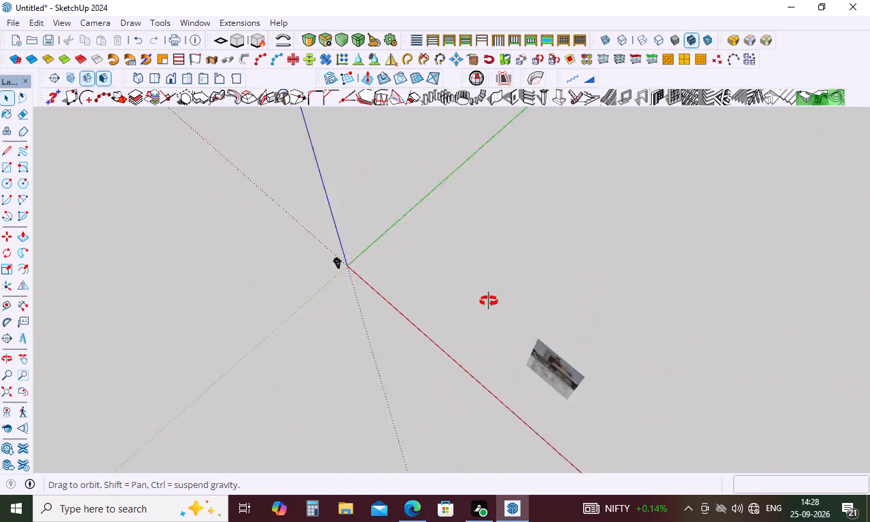
{"action": "middle_click_drag", "start_coordinate": [489, 301], "coordinate": [494, 331]}
{"action": "middle_click_drag", "start_coordinate": [451, 387], "coordinate": [247, 300]}
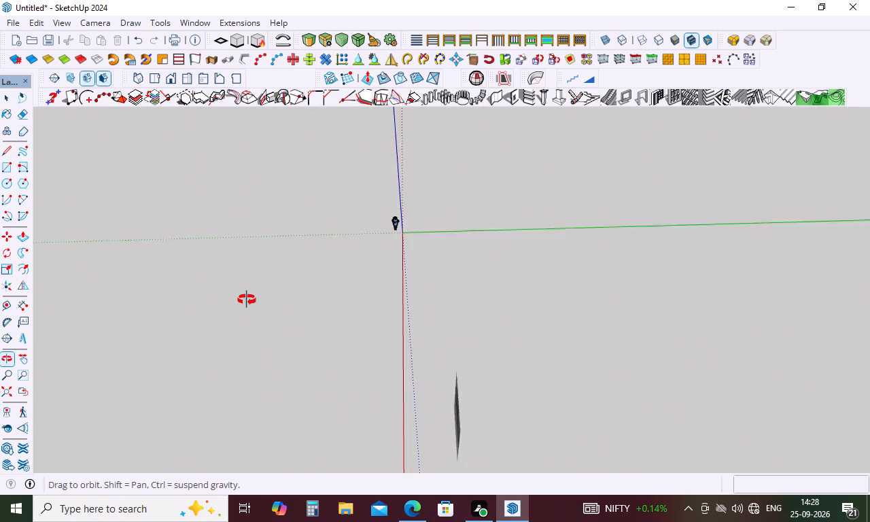
{"action": "middle_click_drag", "start_coordinate": [247, 300], "coordinate": [243, 284]}
{"action": "middle_click_drag", "start_coordinate": [243, 283], "coordinate": [413, 181]}
{"action": "middle_click_drag", "start_coordinate": [413, 179], "coordinate": [414, 167]}
{"action": "middle_click_drag", "start_coordinate": [414, 166], "coordinate": [412, 156]}
{"action": "middle_click", "coordinate": [387, 99]}
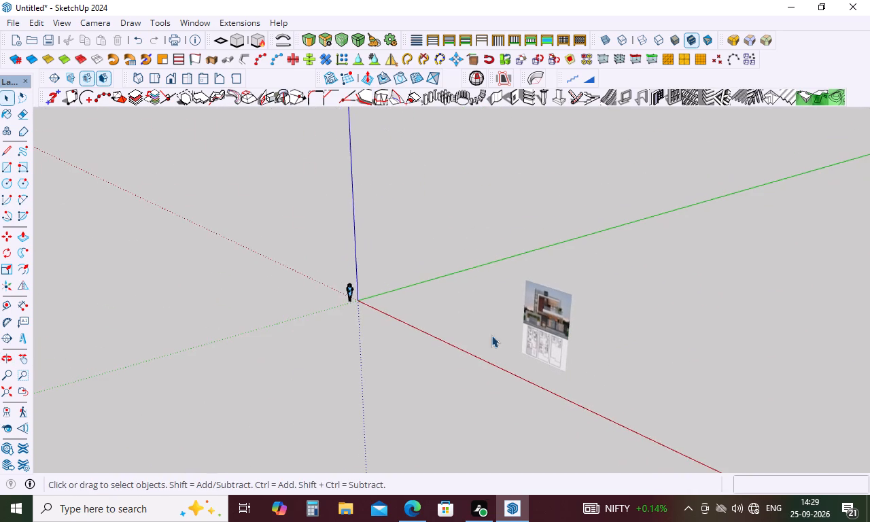
{"action": "scroll", "coordinate": [468, 292], "scroll_direction": "down", "scroll_amount": 1}
{"action": "middle_click_drag", "start_coordinate": [536, 432], "coordinate": [413, 220]}
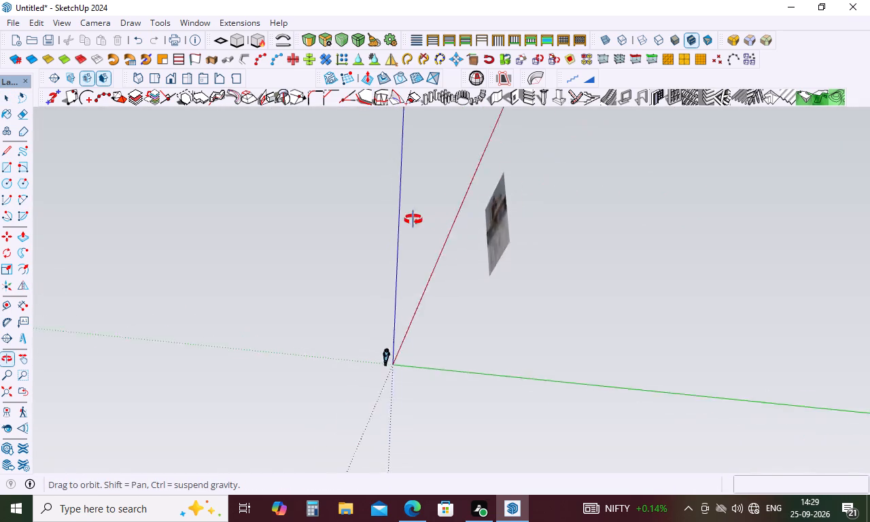
{"action": "middle_click_drag", "start_coordinate": [413, 220], "coordinate": [603, 242]}
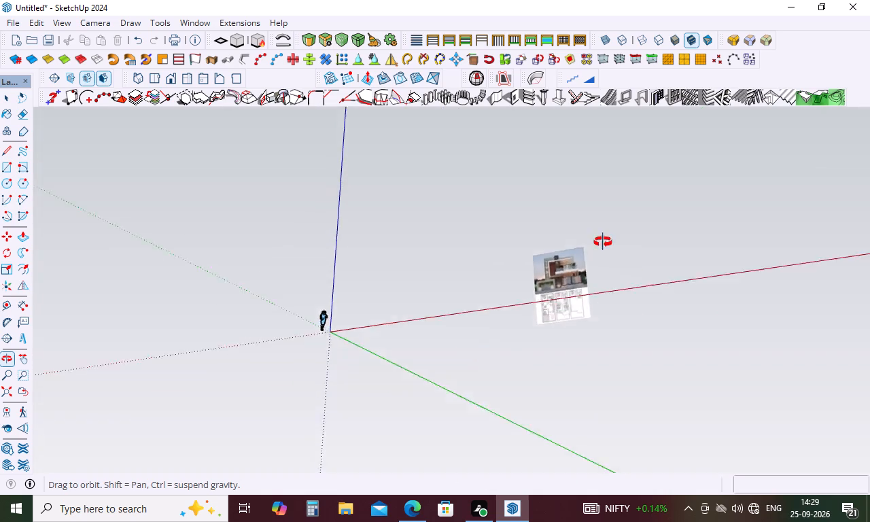
{"action": "middle_click_drag", "start_coordinate": [603, 242], "coordinate": [265, 243]}
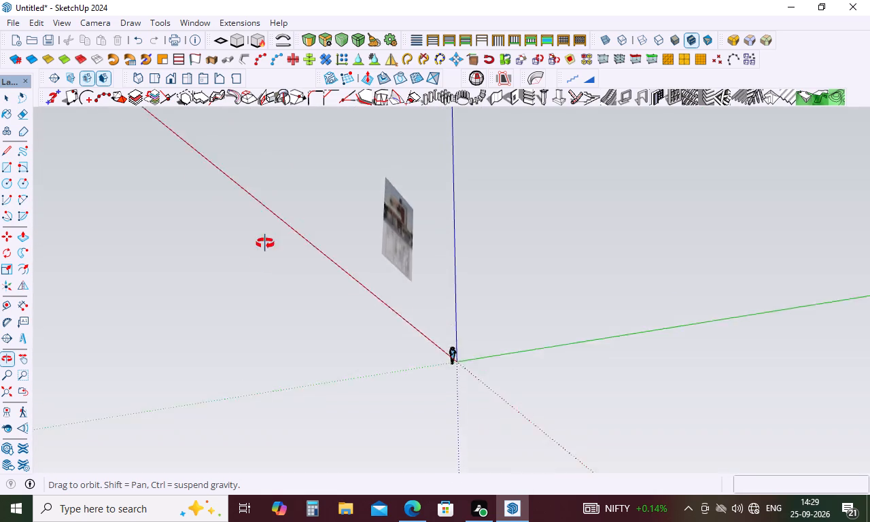
{"action": "middle_click_drag", "start_coordinate": [265, 243], "coordinate": [364, 278]}
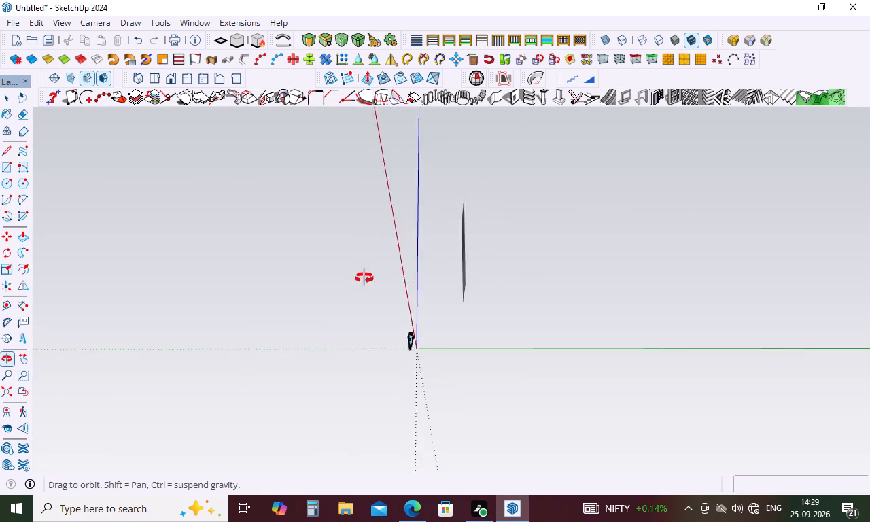
{"action": "middle_click_drag", "start_coordinate": [364, 278], "coordinate": [470, 310]}
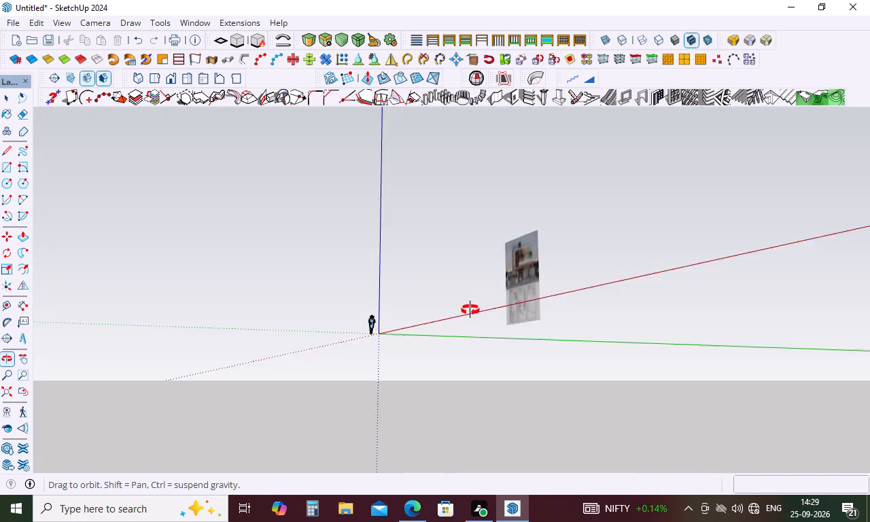
{"action": "middle_click_drag", "start_coordinate": [470, 310], "coordinate": [435, 313]}
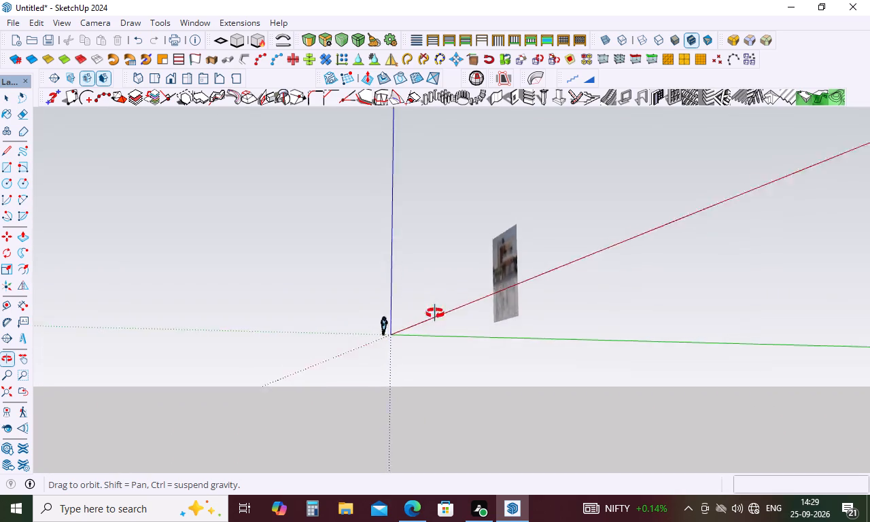
{"action": "middle_click_drag", "start_coordinate": [435, 313], "coordinate": [387, 239]}
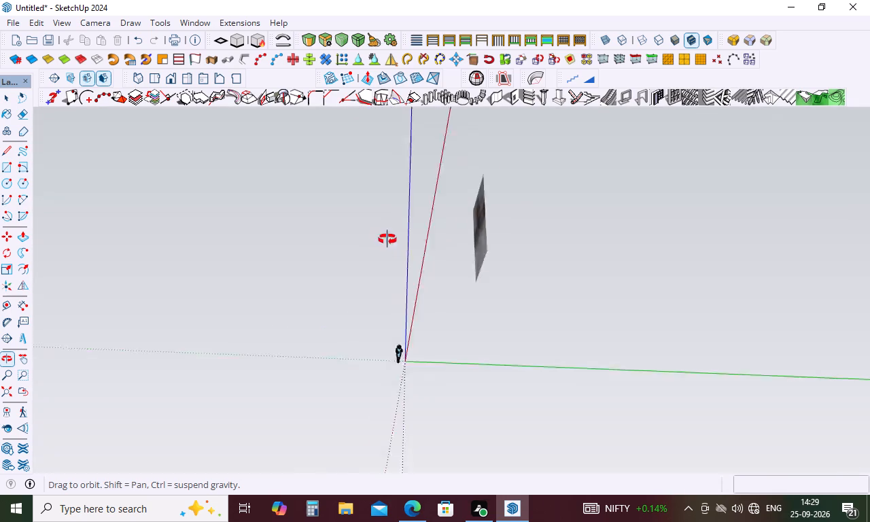
{"action": "middle_click_drag", "start_coordinate": [387, 239], "coordinate": [395, 374]}
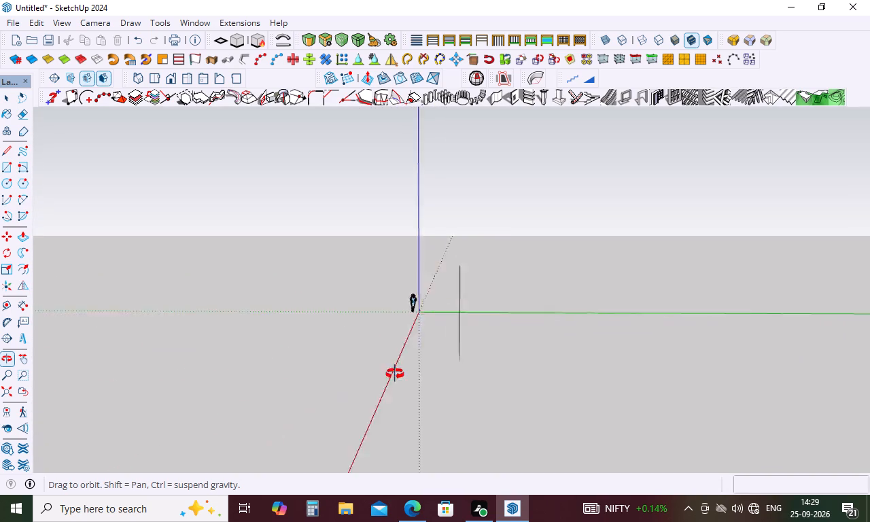
{"action": "middle_click_drag", "start_coordinate": [395, 374], "coordinate": [418, 377]}
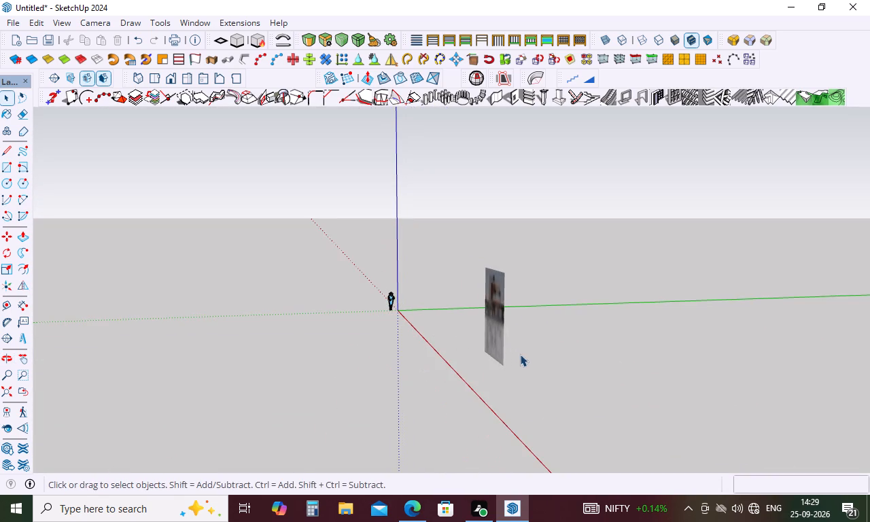
{"action": "middle_click_drag", "start_coordinate": [520, 354], "coordinate": [634, 404]}
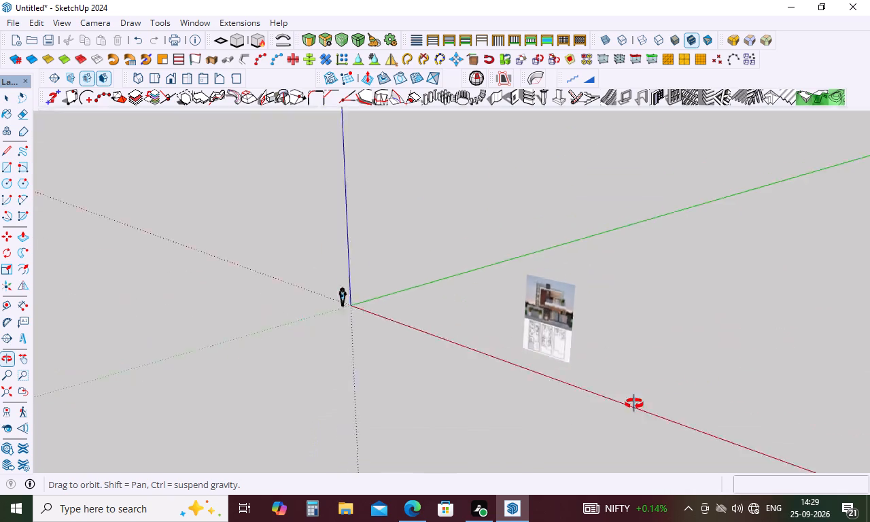
{"action": "middle_click_drag", "start_coordinate": [634, 404], "coordinate": [463, 362]}
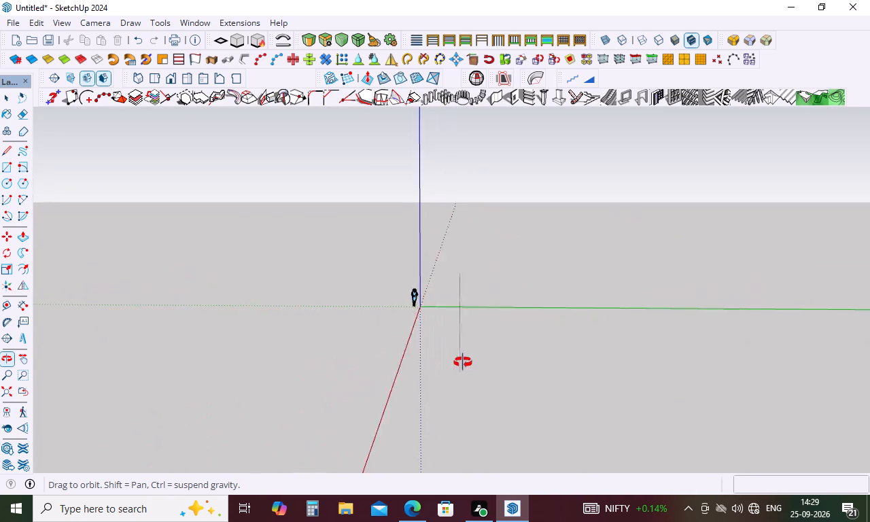
{"action": "middle_click_drag", "start_coordinate": [463, 362], "coordinate": [827, 393]}
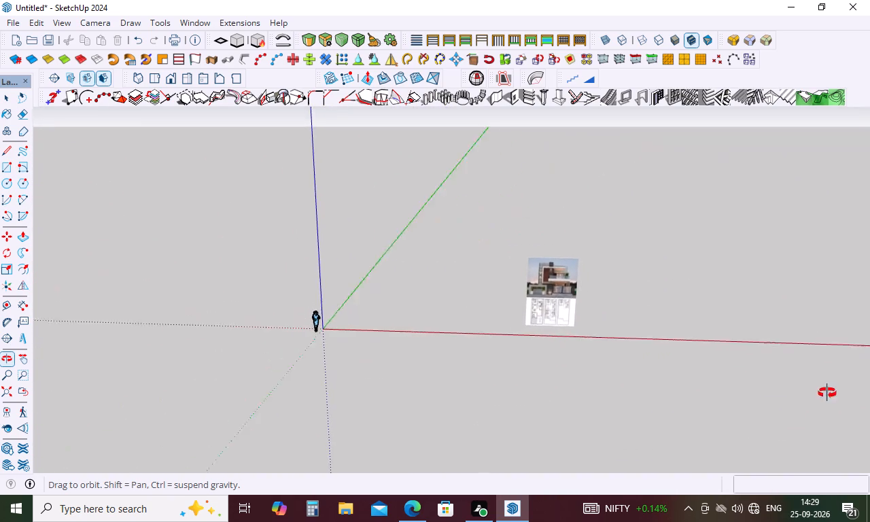
{"action": "middle_click_drag", "start_coordinate": [827, 393], "coordinate": [298, 394]}
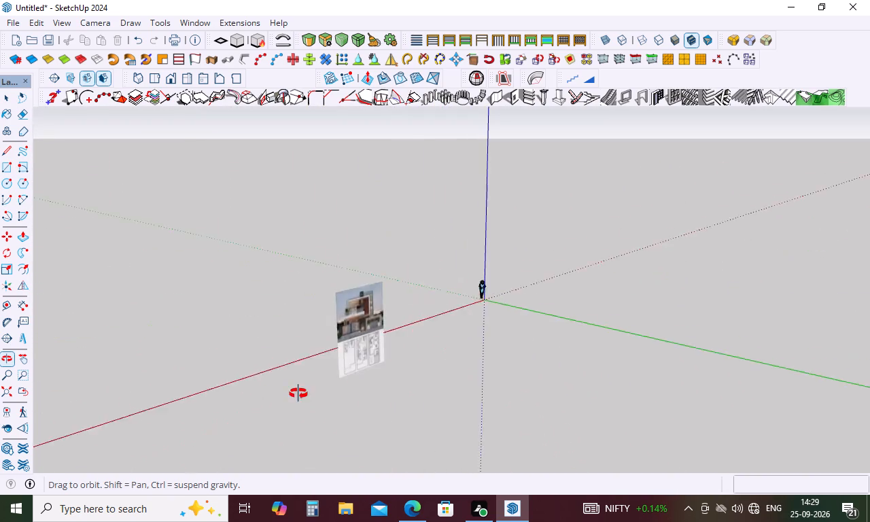
{"action": "middle_click_drag", "start_coordinate": [298, 394], "coordinate": [557, 245]}
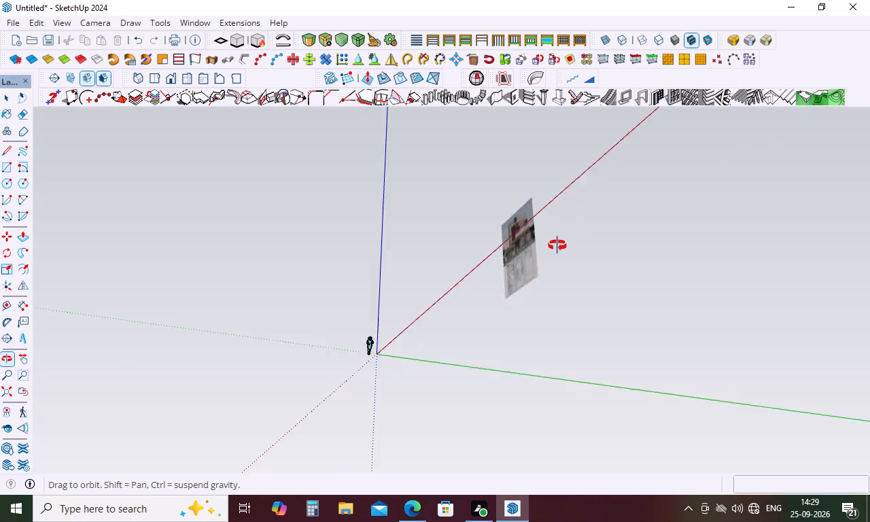
{"action": "middle_click_drag", "start_coordinate": [557, 245], "coordinate": [497, 390]}
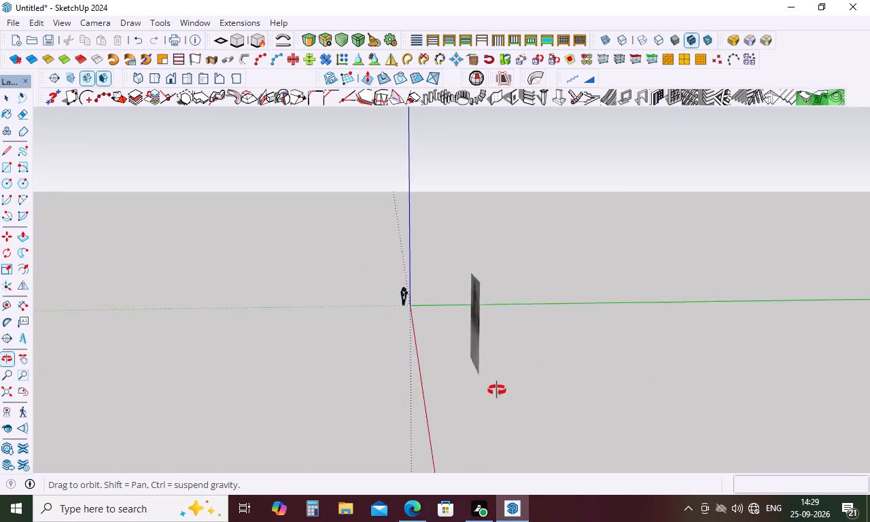
{"action": "middle_click_drag", "start_coordinate": [497, 390], "coordinate": [381, 321]}
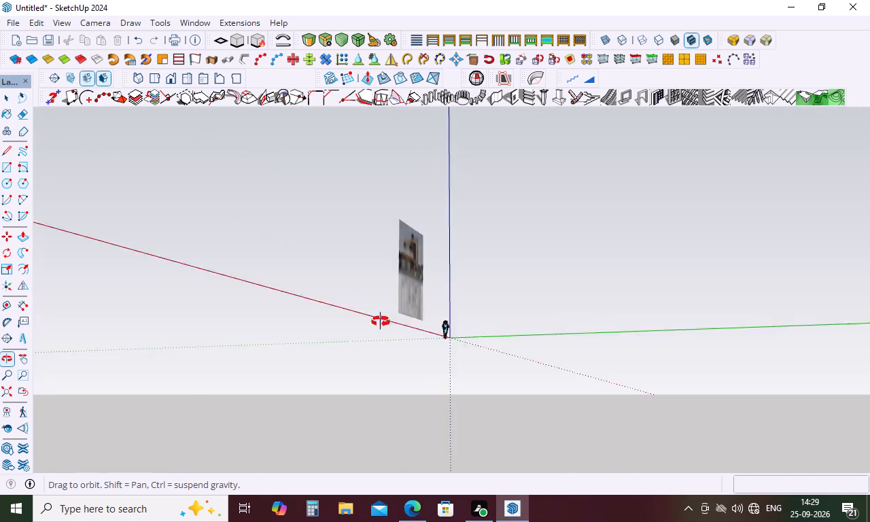
{"action": "middle_click_drag", "start_coordinate": [381, 321], "coordinate": [482, 276]}
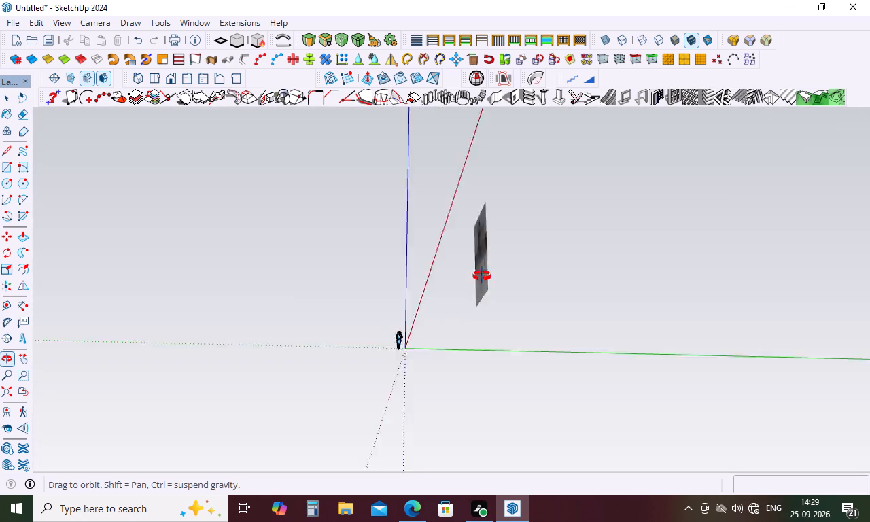
{"action": "middle_click_drag", "start_coordinate": [482, 276], "coordinate": [471, 310]}
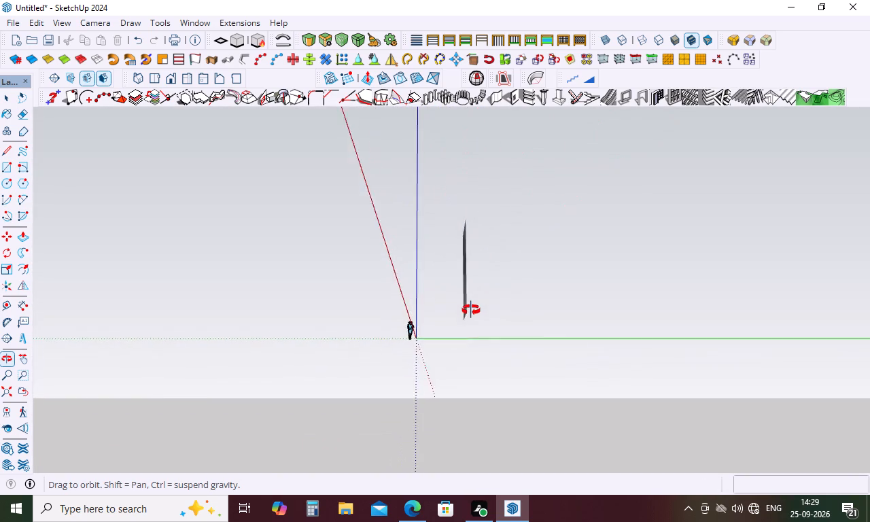
{"action": "middle_click_drag", "start_coordinate": [471, 310], "coordinate": [482, 331]}
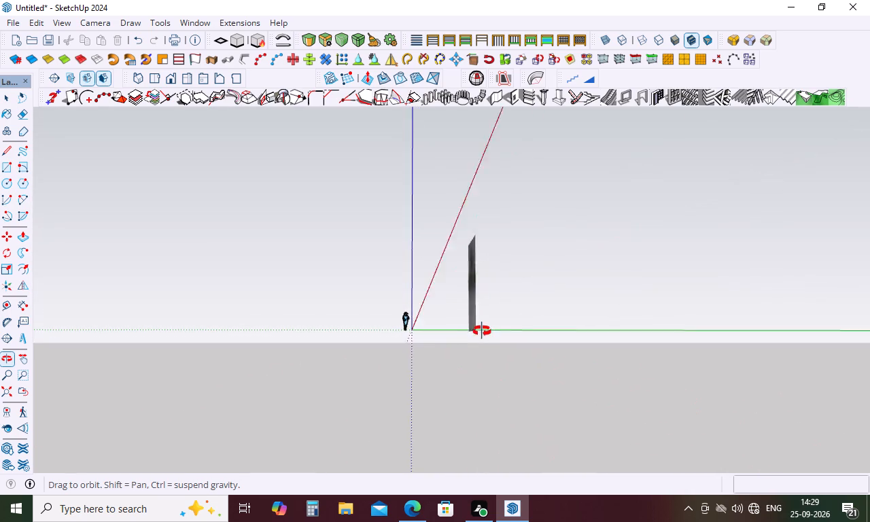
{"action": "middle_click_drag", "start_coordinate": [482, 331], "coordinate": [484, 347]}
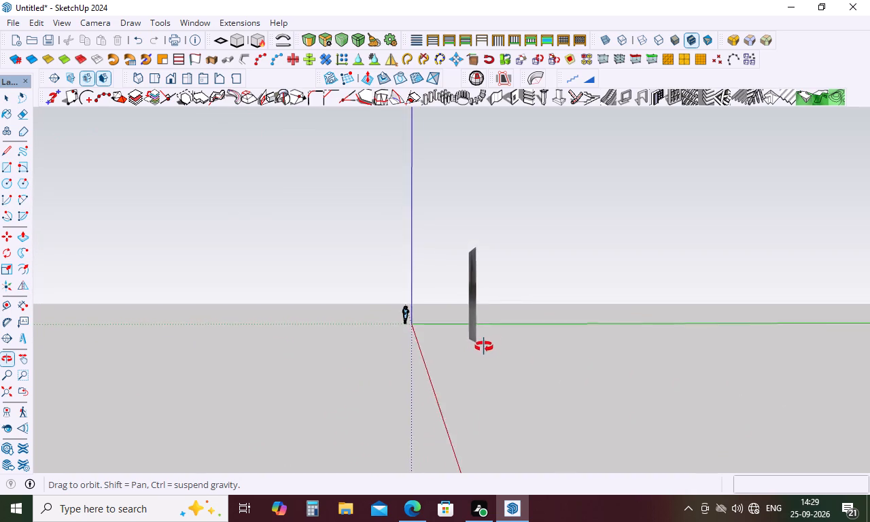
Examine the reference image edge-on and obliquely, from above and below ground level, against the origin and axes.
{"action": "middle_click_drag", "start_coordinate": [484, 347], "coordinate": [485, 332]}
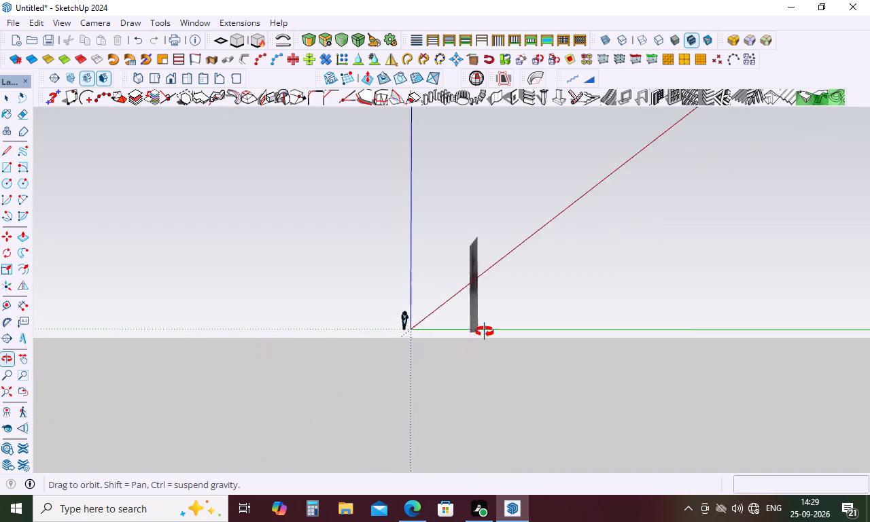
{"action": "middle_click_drag", "start_coordinate": [485, 332], "coordinate": [474, 349]}
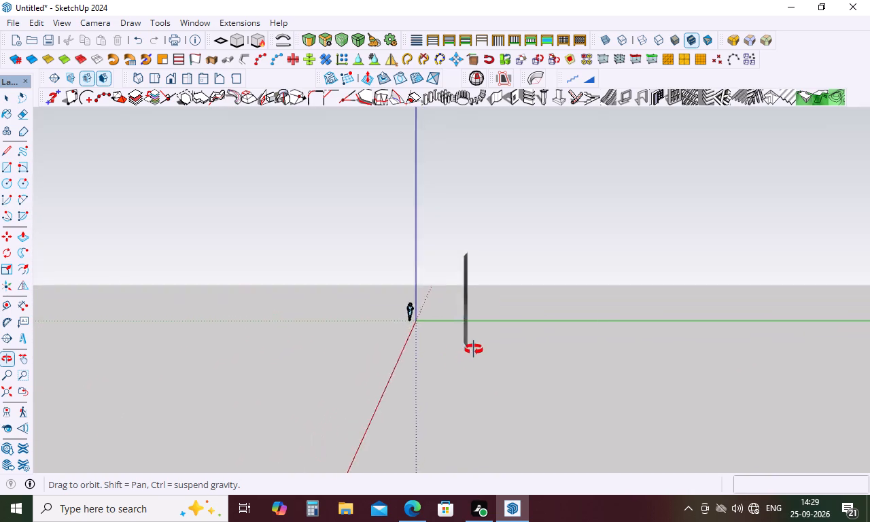
{"action": "middle_click_drag", "start_coordinate": [474, 349], "coordinate": [427, 352]}
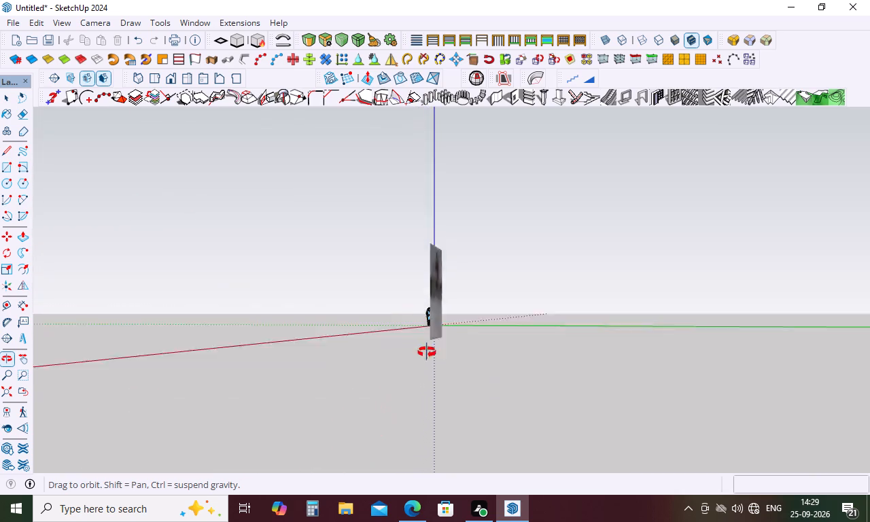
{"action": "middle_click_drag", "start_coordinate": [427, 352], "coordinate": [492, 336]}
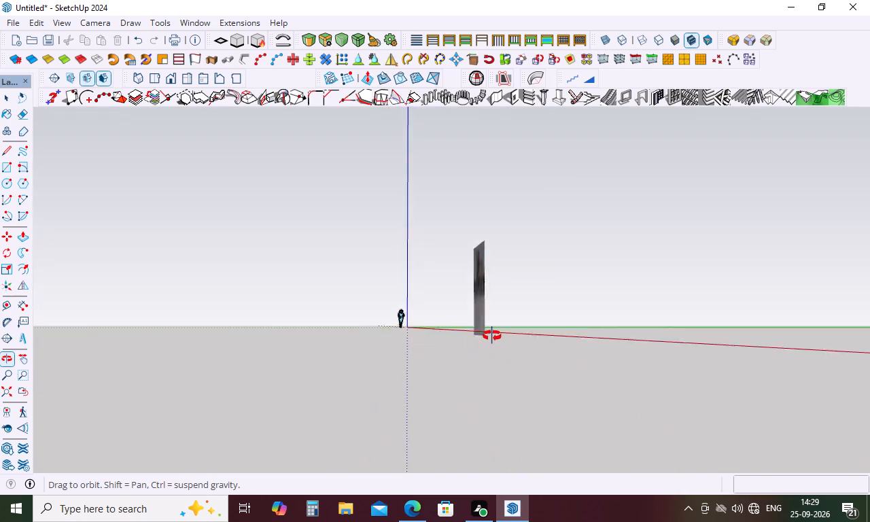
{"action": "middle_click_drag", "start_coordinate": [492, 336], "coordinate": [500, 337]}
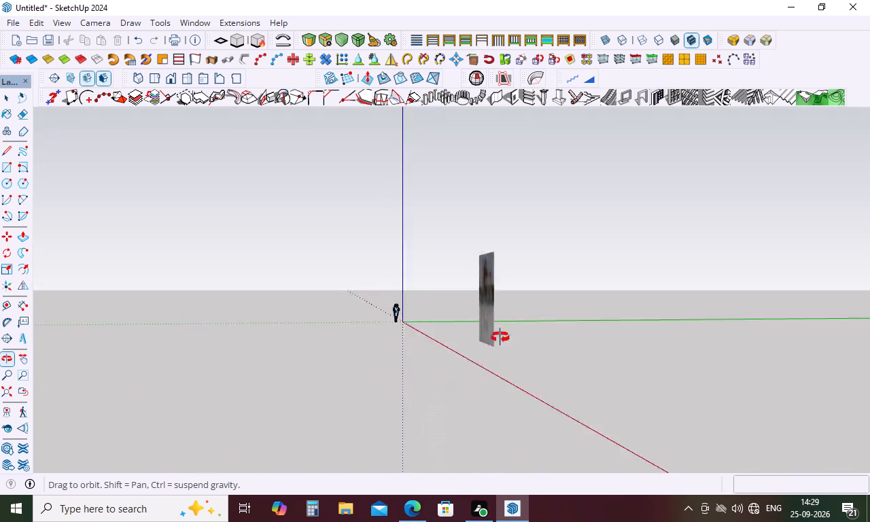
{"action": "middle_click_drag", "start_coordinate": [500, 337], "coordinate": [360, 328]}
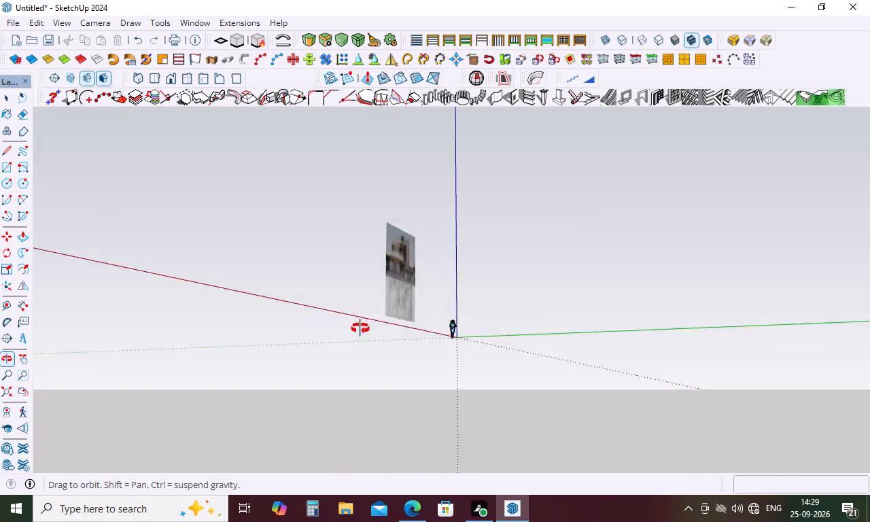
{"action": "middle_click_drag", "start_coordinate": [360, 328], "coordinate": [520, 415]}
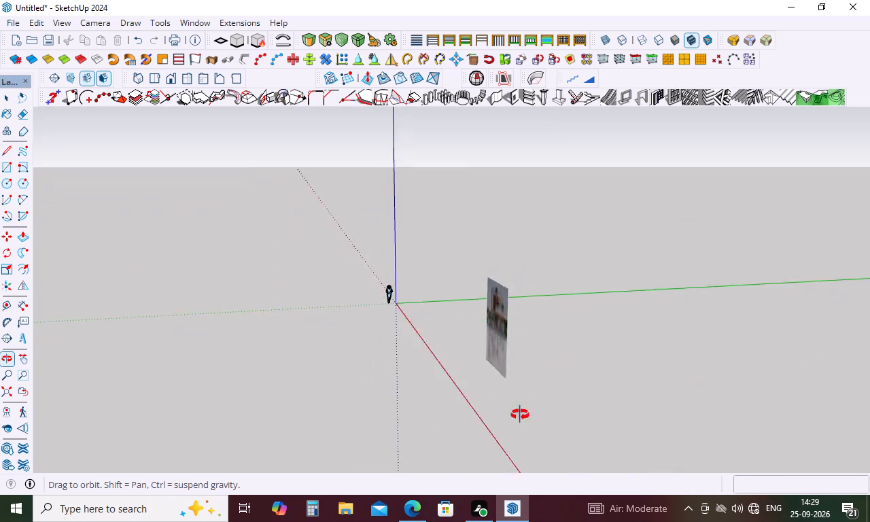
{"action": "middle_click_drag", "start_coordinate": [520, 415], "coordinate": [472, 281]}
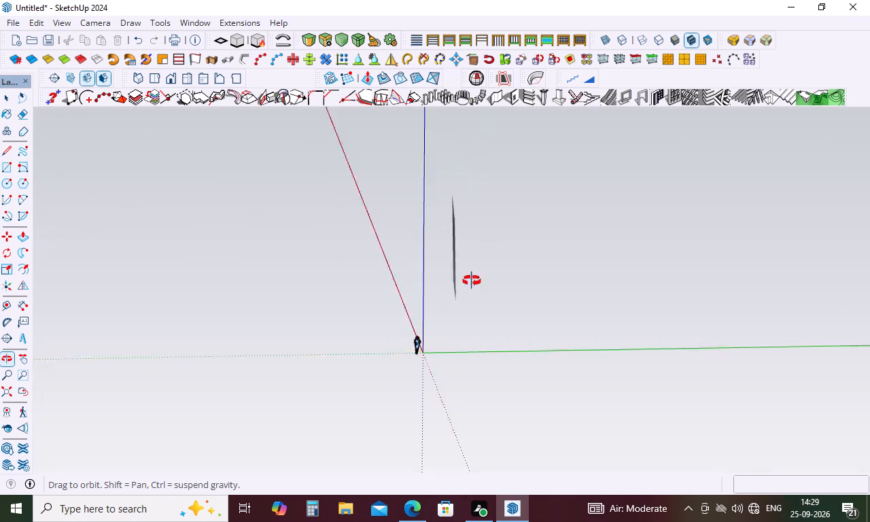
{"action": "middle_click_drag", "start_coordinate": [472, 281], "coordinate": [476, 282]}
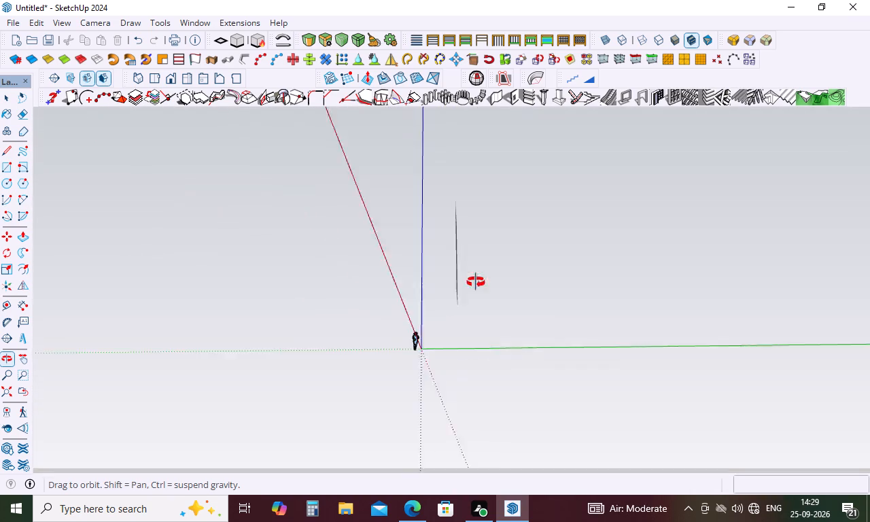
Inspect the reference image's position beside the red and green axes from low, edge-on and raised three-quarter views.
{"action": "middle_click_drag", "start_coordinate": [476, 282], "coordinate": [571, 360]}
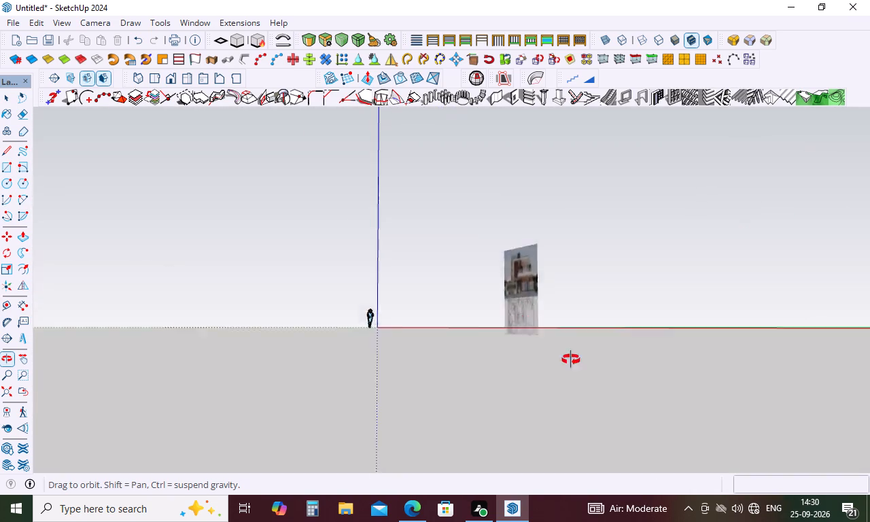
{"action": "middle_click_drag", "start_coordinate": [571, 360], "coordinate": [423, 249]}
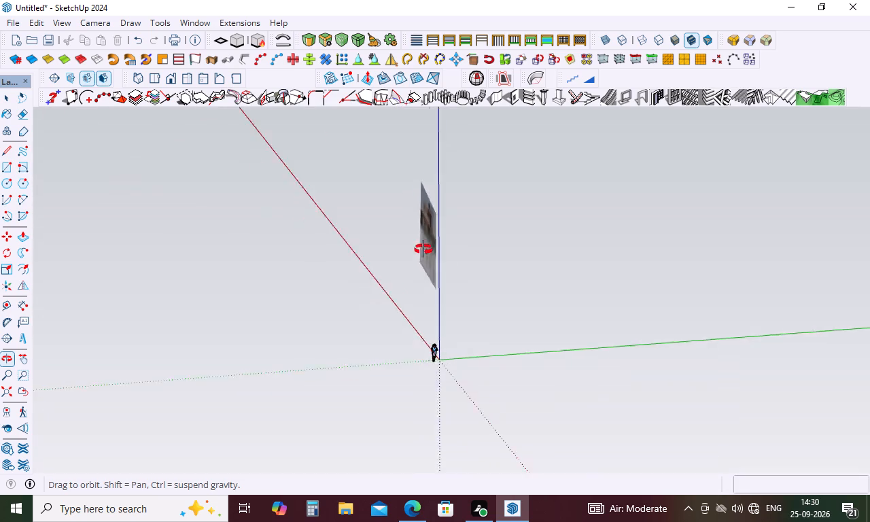
{"action": "middle_click_drag", "start_coordinate": [423, 249], "coordinate": [530, 328]}
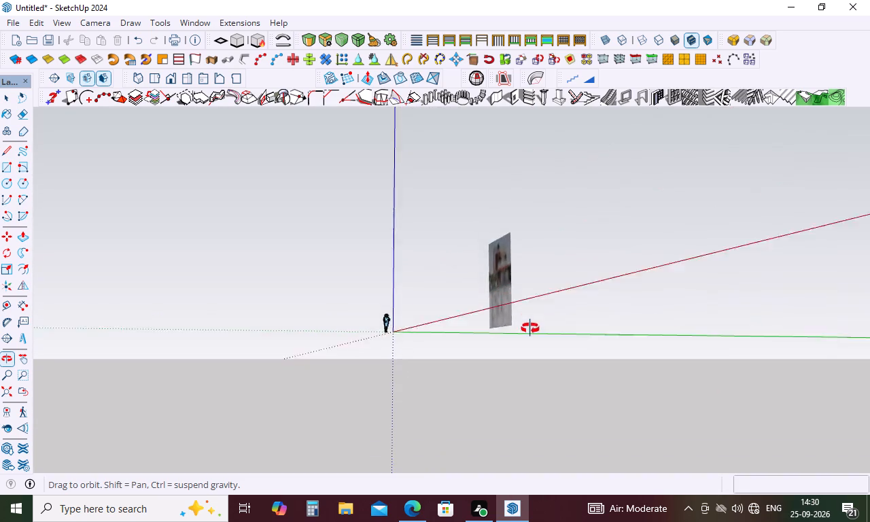
{"action": "middle_click_drag", "start_coordinate": [530, 328], "coordinate": [474, 353]}
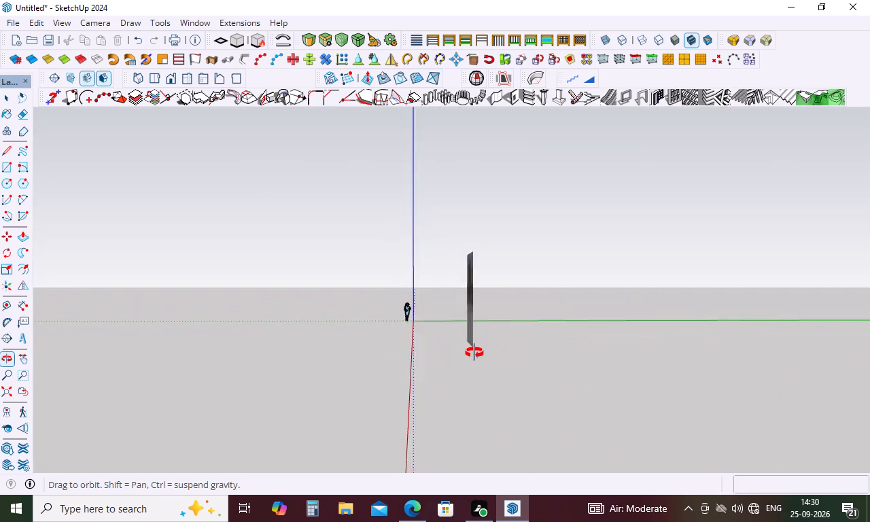
{"action": "middle_click_drag", "start_coordinate": [474, 353], "coordinate": [455, 338]}
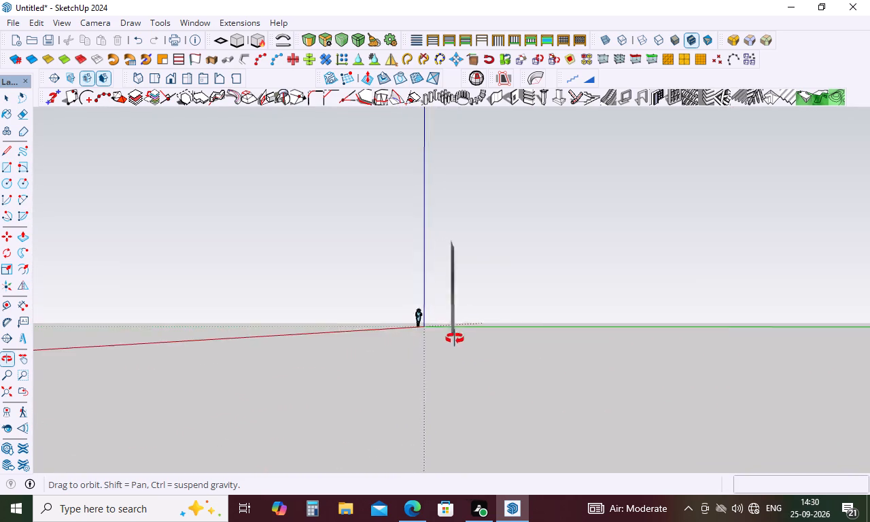
{"action": "middle_click_drag", "start_coordinate": [455, 338], "coordinate": [445, 317]}
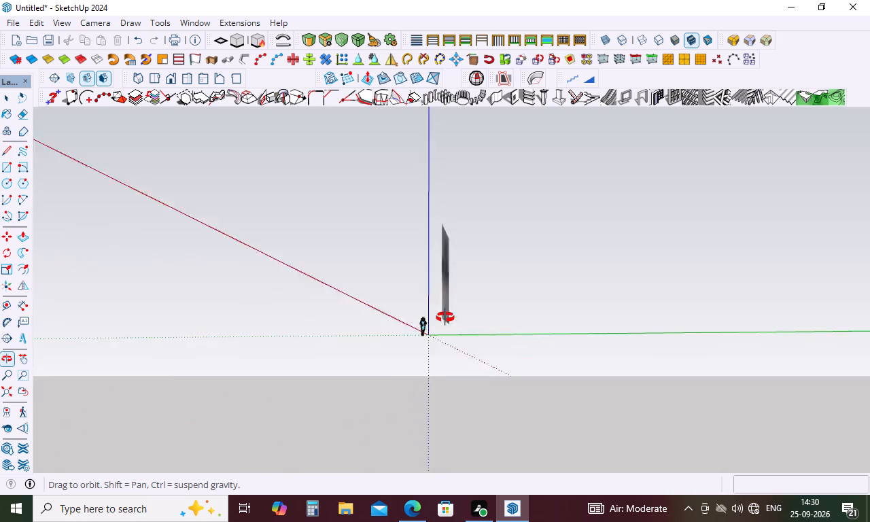
{"action": "middle_click_drag", "start_coordinate": [445, 317], "coordinate": [476, 288]}
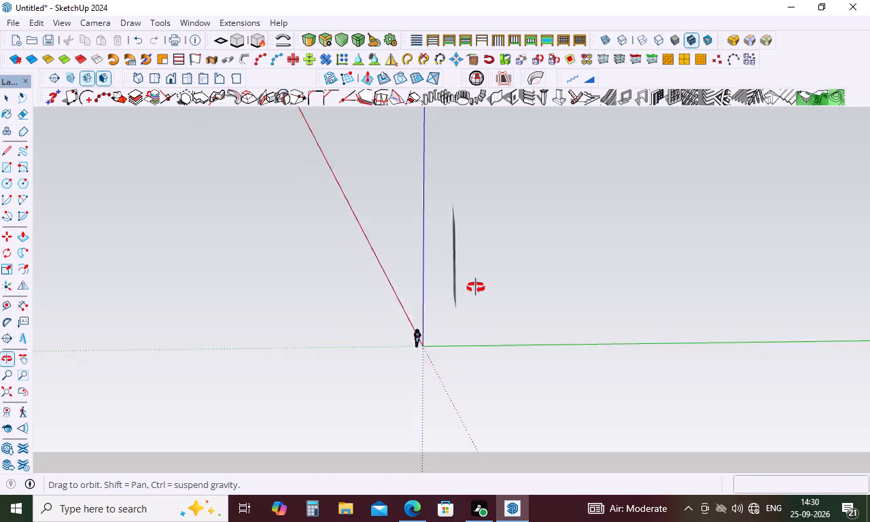
{"action": "middle_click_drag", "start_coordinate": [476, 288], "coordinate": [474, 343]}
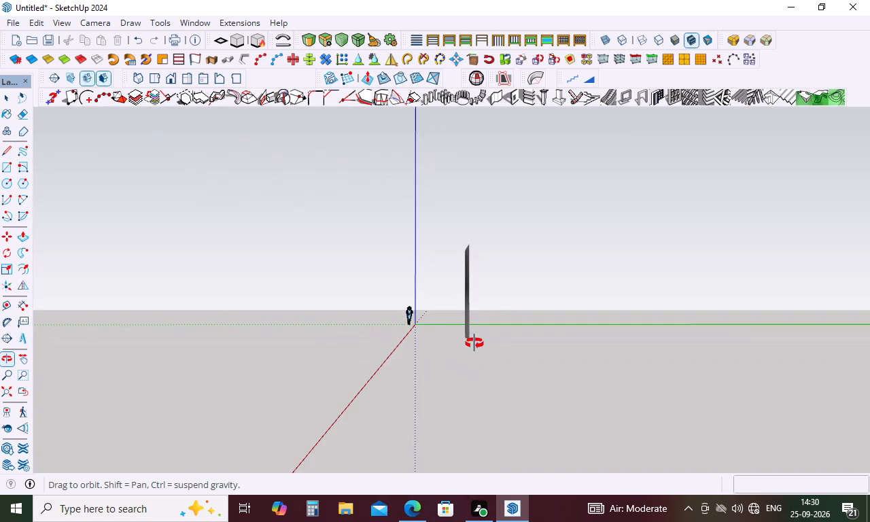
{"action": "middle_click_drag", "start_coordinate": [474, 343], "coordinate": [691, 408]}
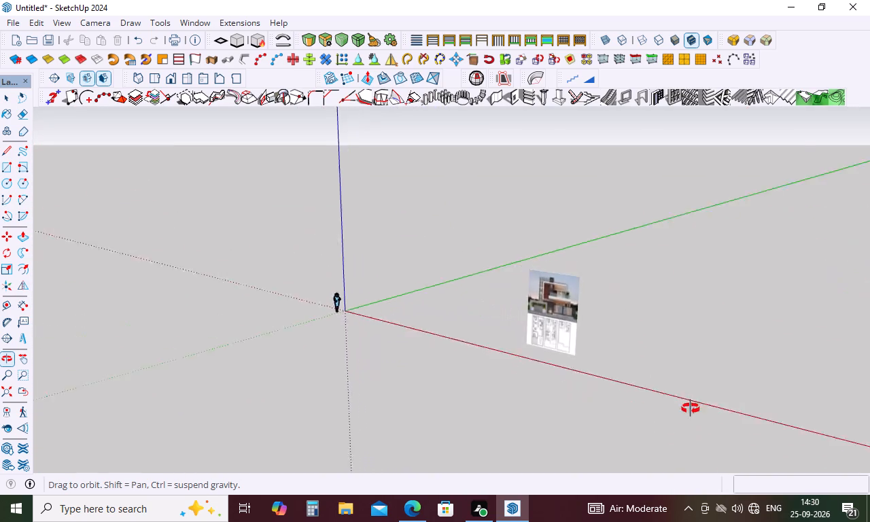
{"action": "middle_click_drag", "start_coordinate": [691, 408], "coordinate": [759, 375]}
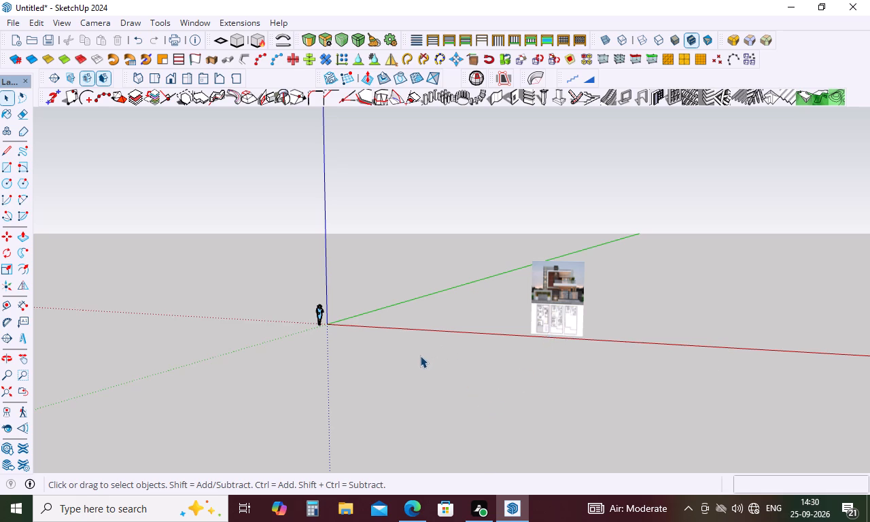
Create ground guides parallel to the green axis at an offset of about 41' 8 1/2" and to the red axis at about 76'.
{"action": "key", "text": "t"}
{"action": "scroll", "coordinate": [303, 366], "scroll_direction": "down", "scroll_amount": 3}
{"action": "middle_click_drag", "start_coordinate": [324, 410], "coordinate": [521, 521]}
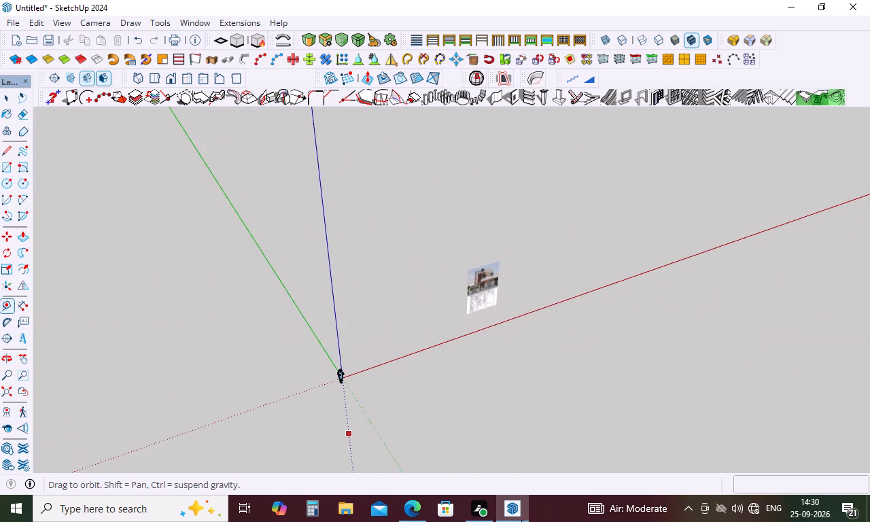
{"action": "left_click", "coordinate": [294, 301]}
{"action": "left_click", "coordinate": [415, 300]}
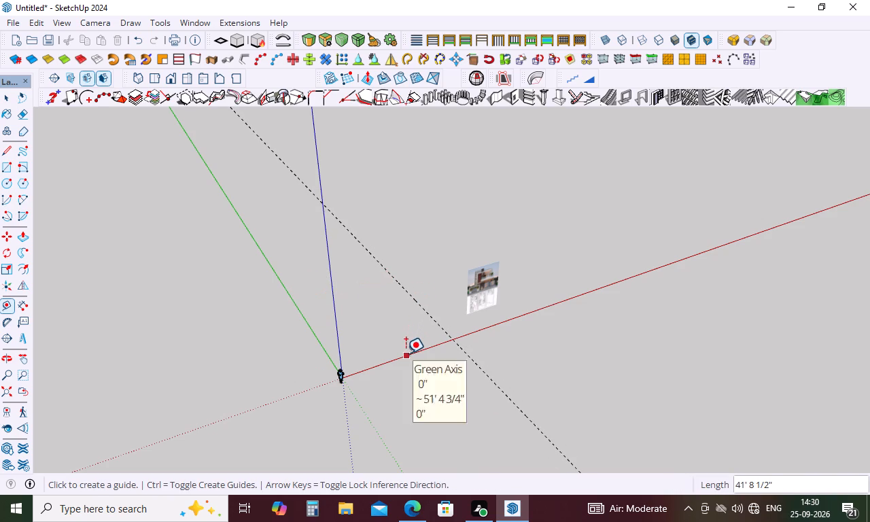
{"action": "left_click", "coordinate": [406, 353]}
{"action": "left_click", "coordinate": [349, 254]}
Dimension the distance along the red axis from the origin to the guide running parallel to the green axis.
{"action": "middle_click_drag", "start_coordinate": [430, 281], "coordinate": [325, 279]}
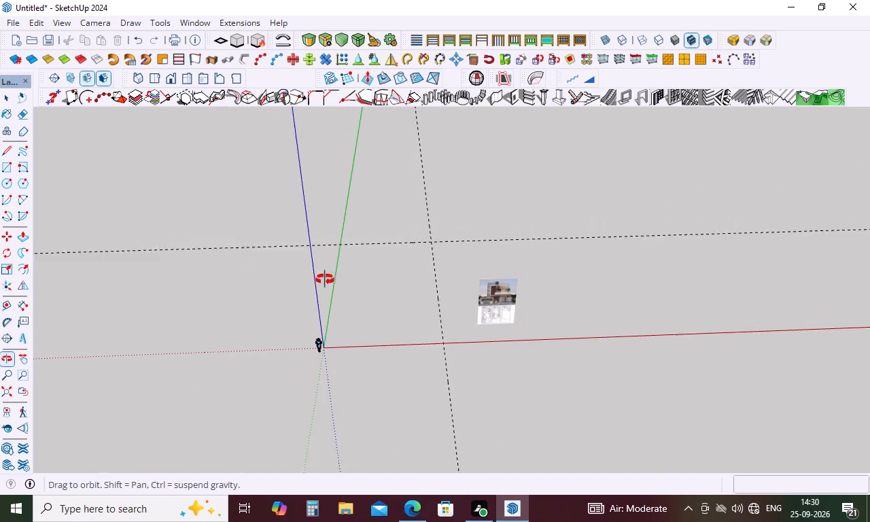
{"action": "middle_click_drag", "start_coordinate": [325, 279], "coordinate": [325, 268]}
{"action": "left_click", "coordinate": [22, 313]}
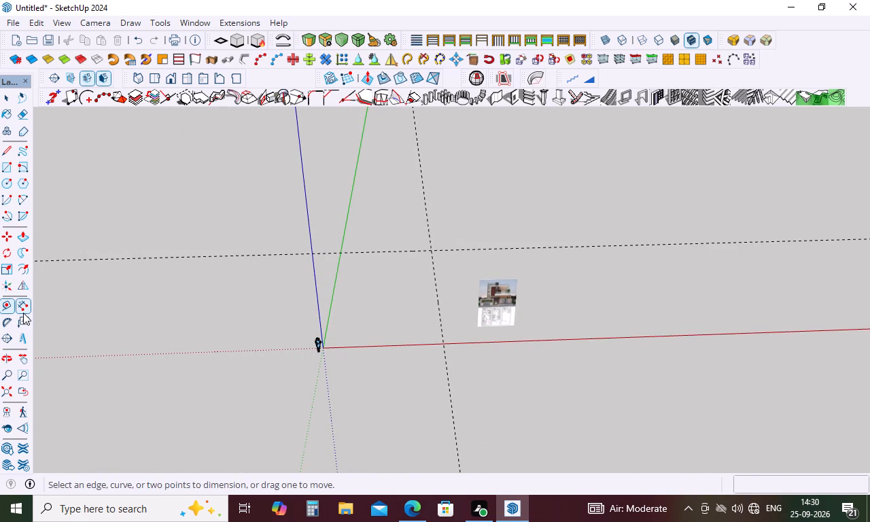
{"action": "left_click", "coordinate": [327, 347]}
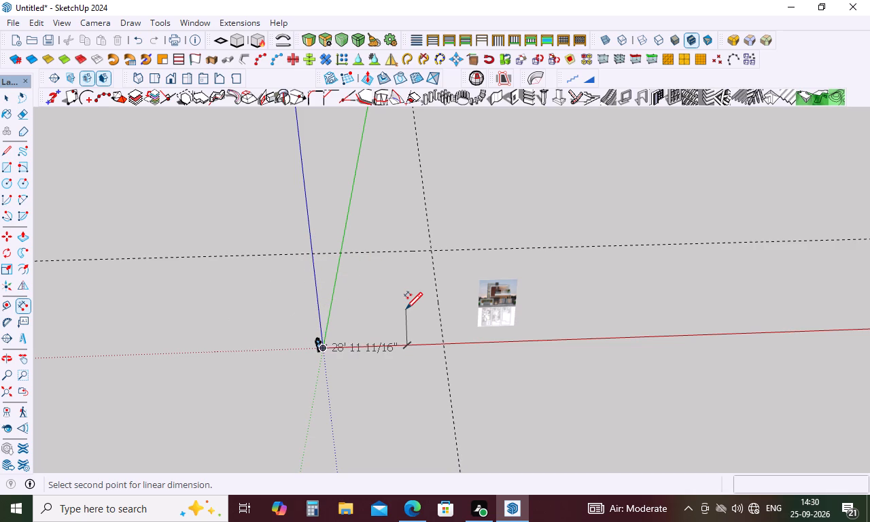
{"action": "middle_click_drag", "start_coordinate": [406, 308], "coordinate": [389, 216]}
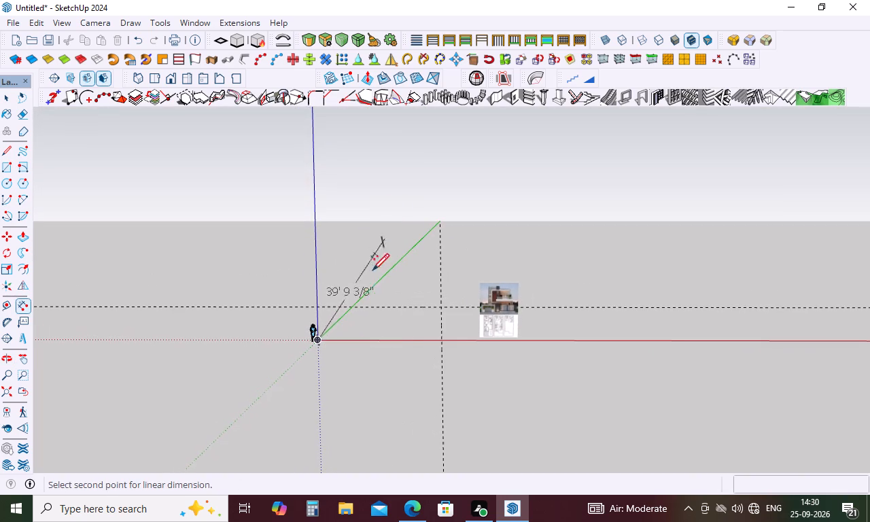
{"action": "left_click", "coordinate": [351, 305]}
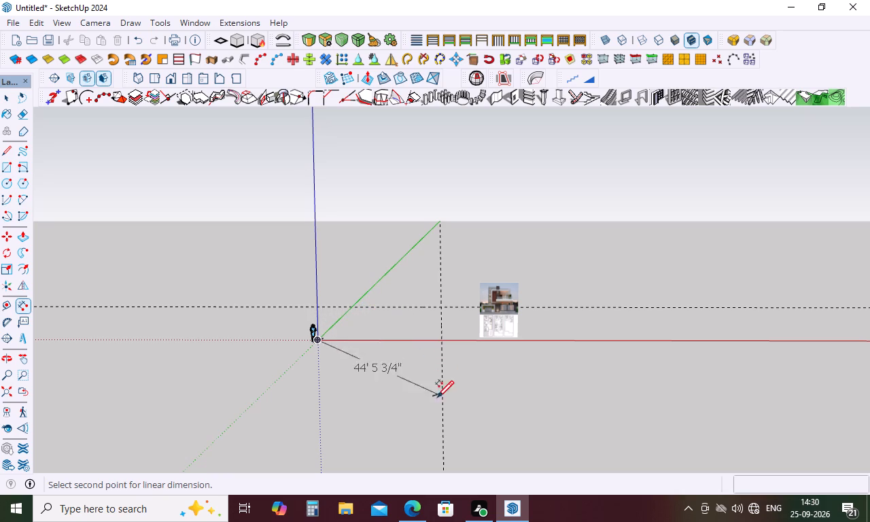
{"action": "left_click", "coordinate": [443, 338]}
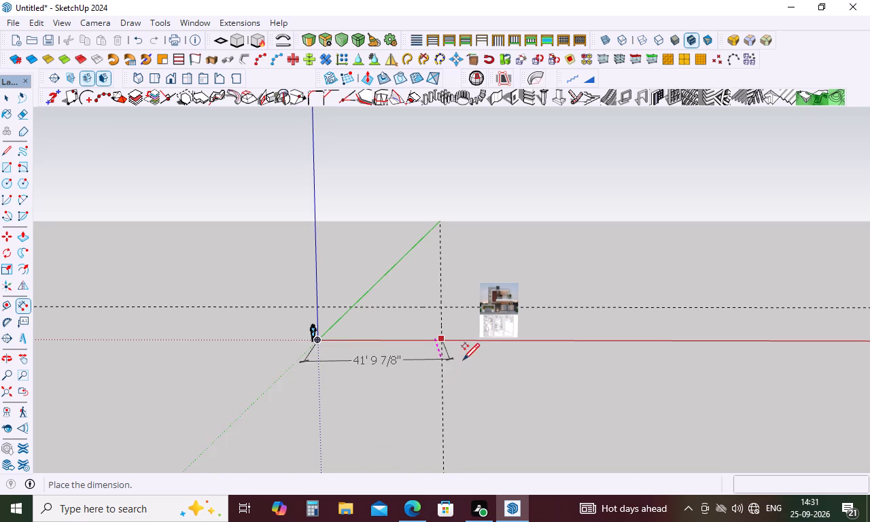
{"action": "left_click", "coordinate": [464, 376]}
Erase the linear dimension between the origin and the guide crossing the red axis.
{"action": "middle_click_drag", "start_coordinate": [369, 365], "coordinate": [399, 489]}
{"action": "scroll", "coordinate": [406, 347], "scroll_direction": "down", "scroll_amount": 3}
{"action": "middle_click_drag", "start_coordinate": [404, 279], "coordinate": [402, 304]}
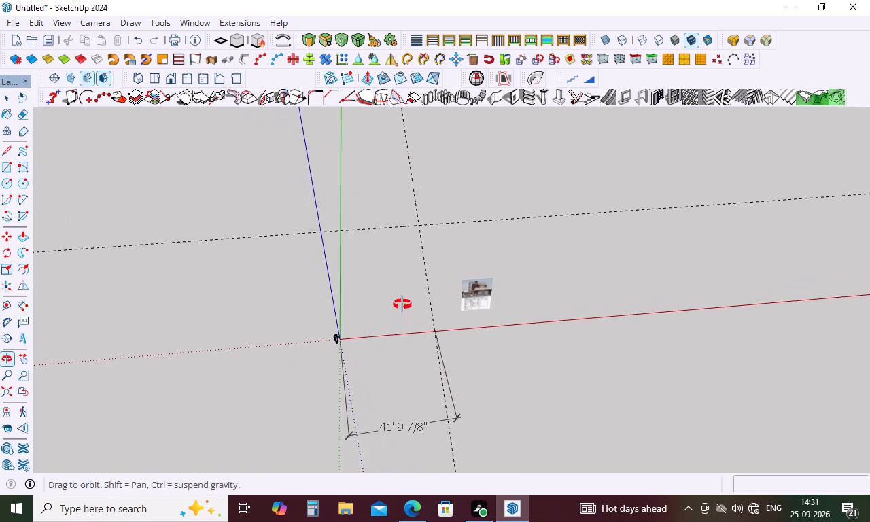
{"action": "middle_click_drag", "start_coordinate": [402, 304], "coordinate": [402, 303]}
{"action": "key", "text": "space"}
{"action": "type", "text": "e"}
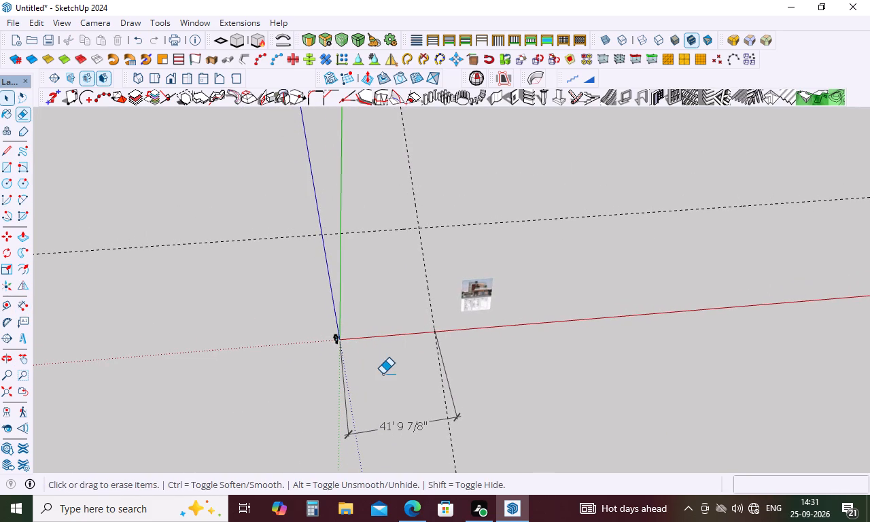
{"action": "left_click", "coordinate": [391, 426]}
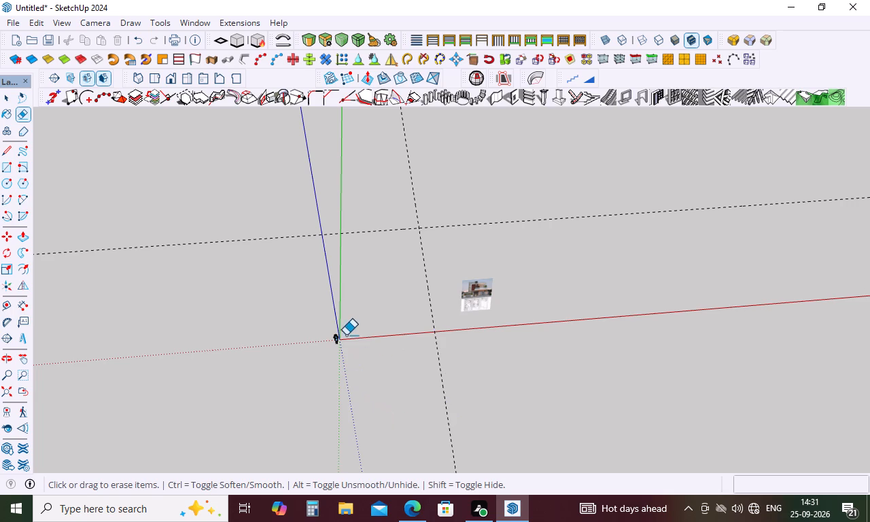
Draw a ground rectangle about 42' 10" by 75' 10" between the guide intersections on the green and red axes.
{"action": "scroll", "coordinate": [351, 315], "scroll_direction": "up", "scroll_amount": 4}
{"action": "middle_click_drag", "start_coordinate": [351, 315], "coordinate": [438, 265]}
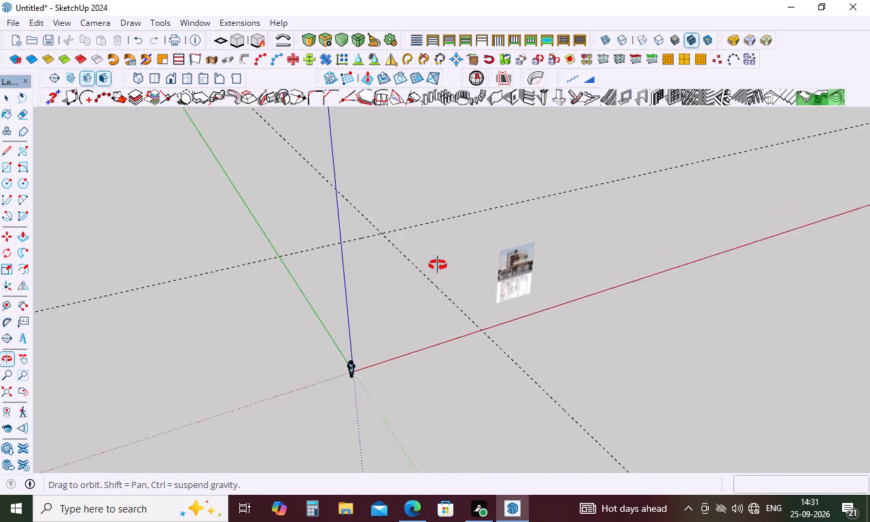
{"action": "middle_click_drag", "start_coordinate": [438, 265], "coordinate": [361, 295]}
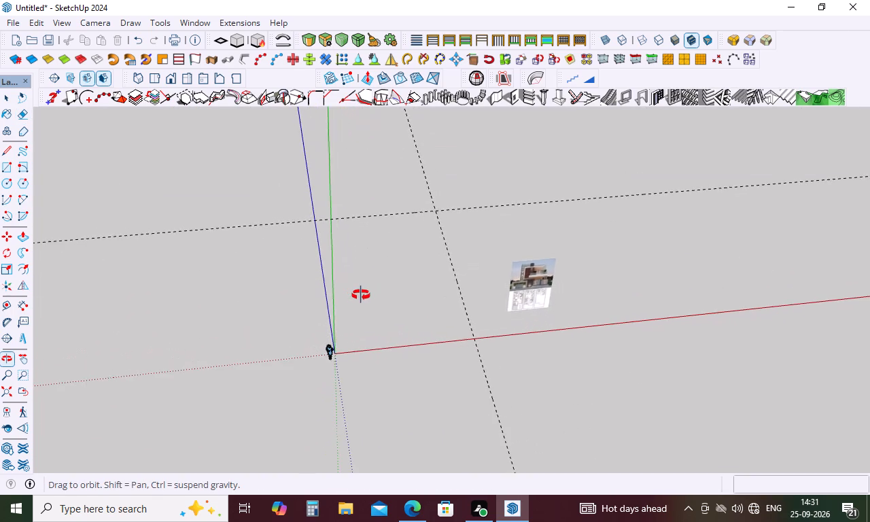
{"action": "middle_click_drag", "start_coordinate": [361, 295], "coordinate": [304, 229]}
{"action": "scroll", "coordinate": [369, 271], "scroll_direction": "up", "scroll_amount": 3}
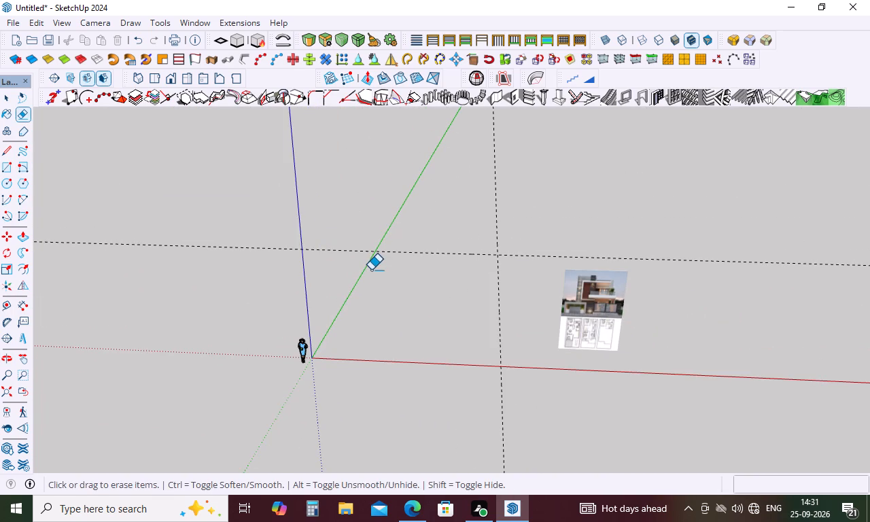
{"action": "key", "text": "r"}
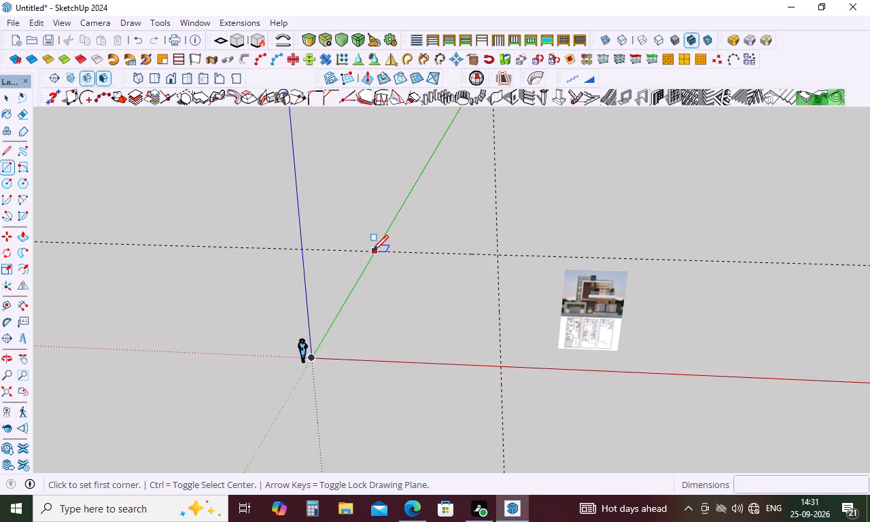
{"action": "left_click", "coordinate": [374, 251]}
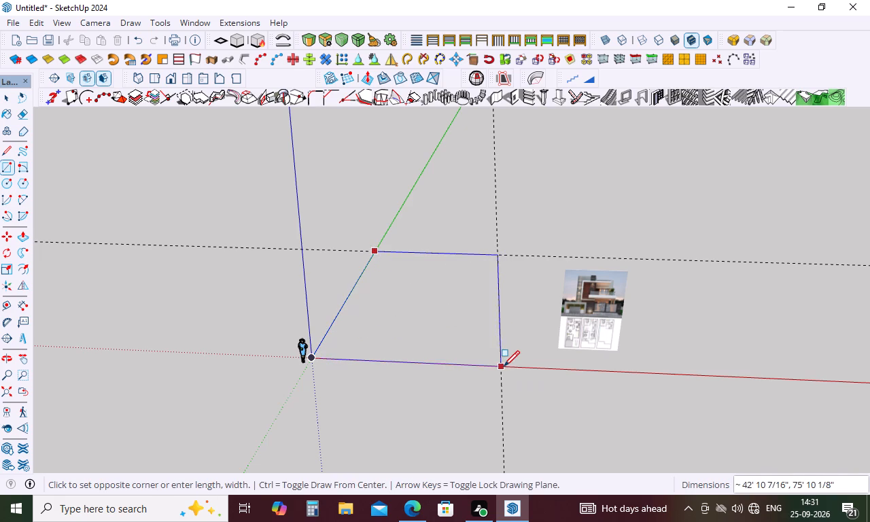
{"action": "left_click", "coordinate": [504, 366]}
{"action": "key", "text": "space"}
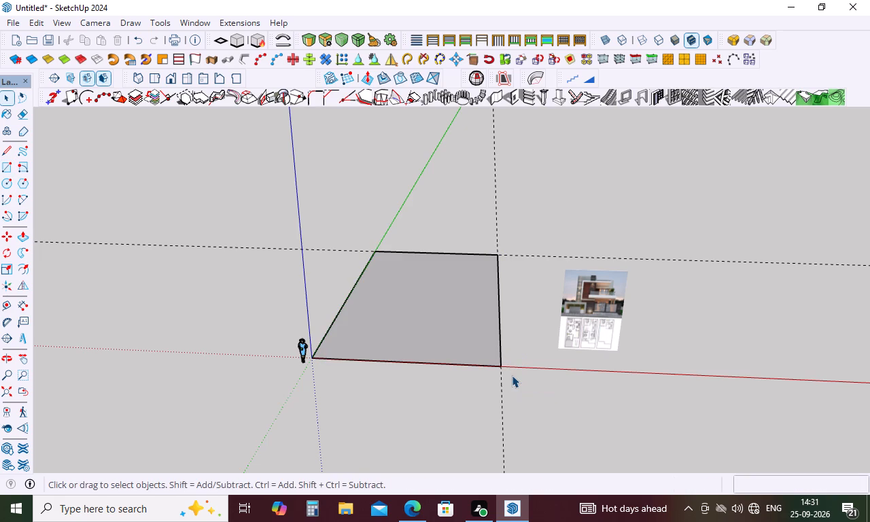
Offset the ground rectangle's outline inward by about 2' 11" to form the wall thickness.
{"action": "key", "text": "f"}
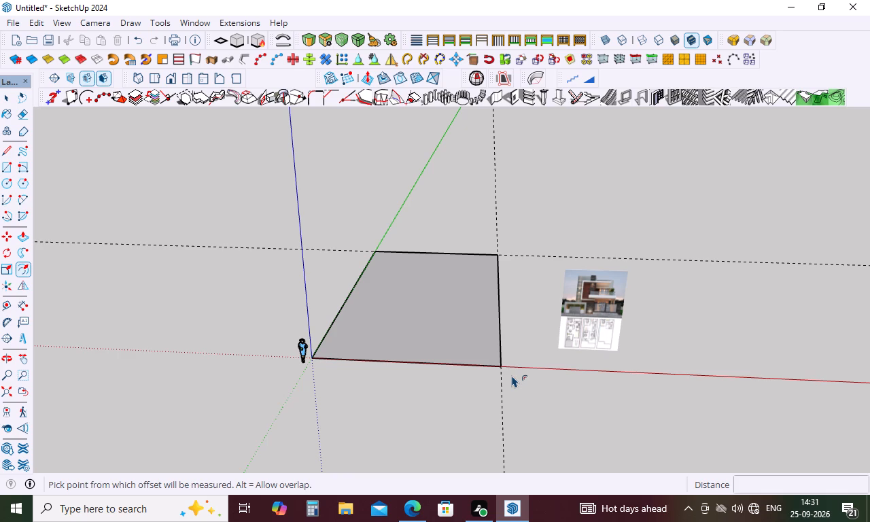
{"action": "key", "text": "9"}
{"action": "key", "text": "Return"}
{"action": "left_click", "coordinate": [445, 341]}
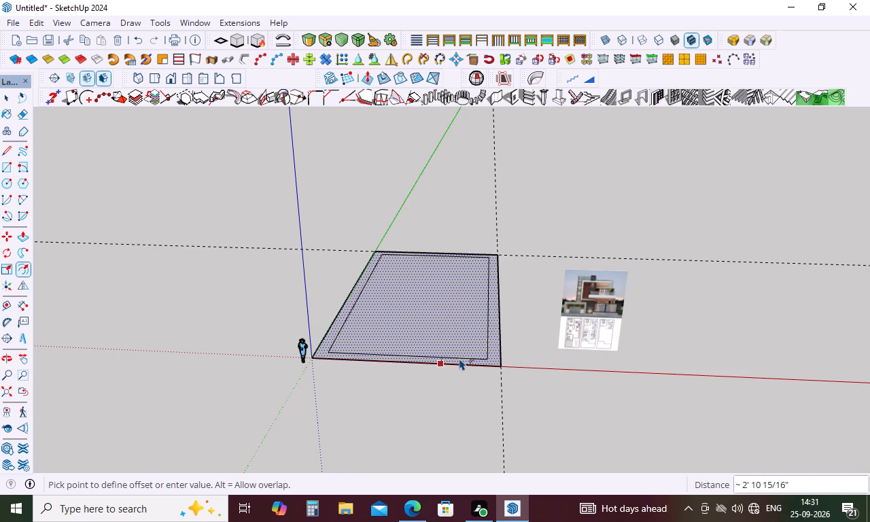
{"action": "left_click", "coordinate": [459, 358]}
Push/Pull the border face between the two outlines upward about 34' 9 3/8" to raise the walls.
{"action": "middle_click_drag", "start_coordinate": [472, 345], "coordinate": [479, 387]}
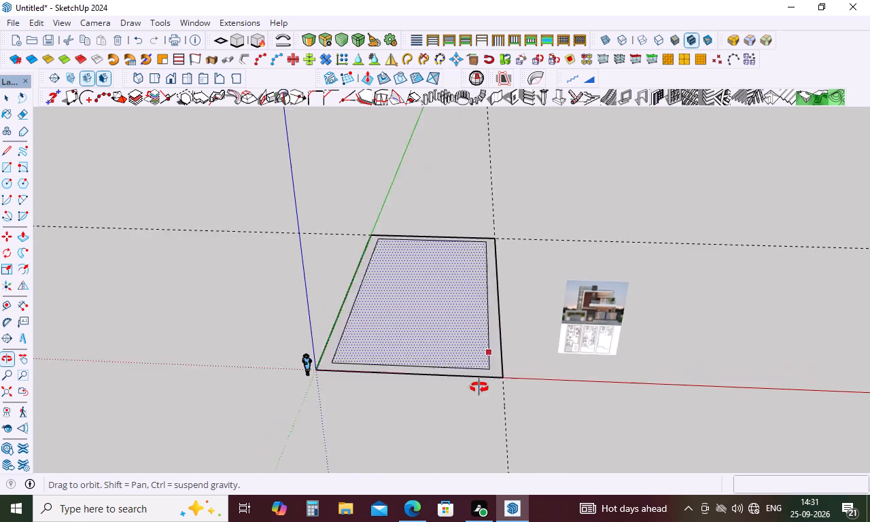
{"action": "middle_click_drag", "start_coordinate": [479, 387], "coordinate": [499, 504]}
{"action": "key", "text": "p"}
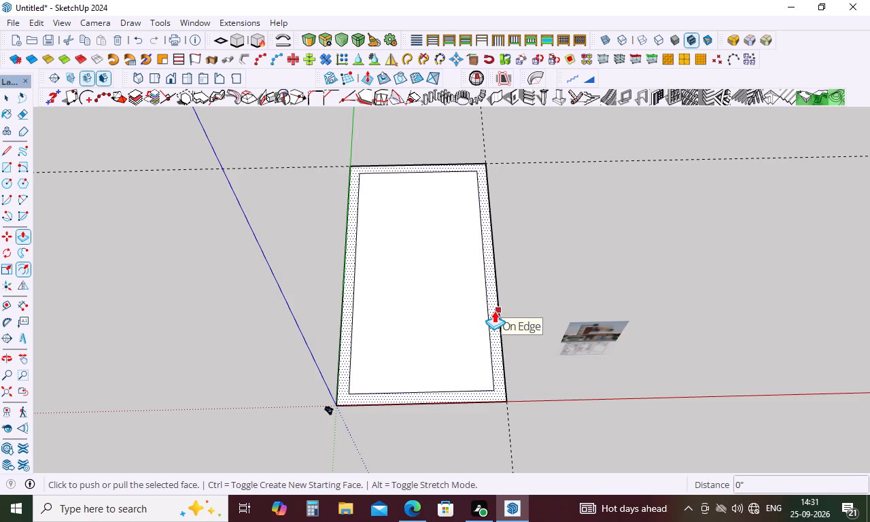
{"action": "left_click", "coordinate": [494, 311]}
{"action": "left_click", "coordinate": [482, 234]}
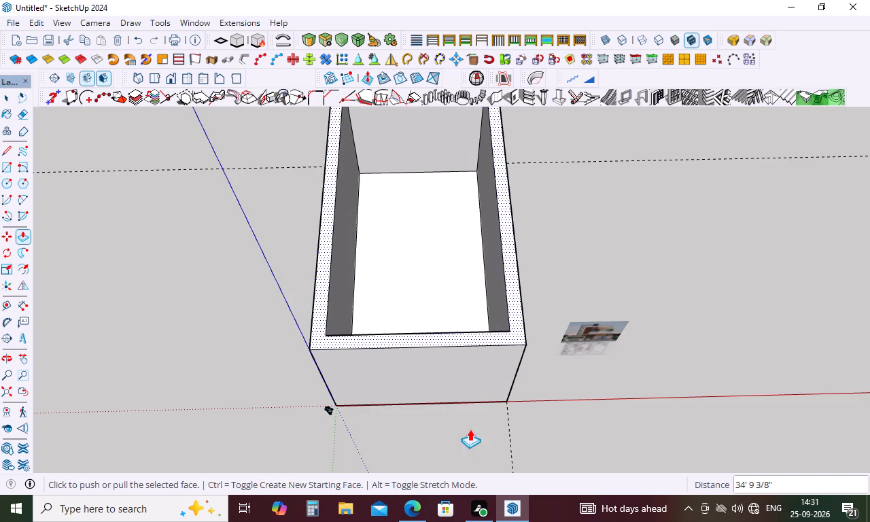
{"action": "middle_click_drag", "start_coordinate": [470, 430], "coordinate": [371, 322]}
{"action": "key", "text": "space"}
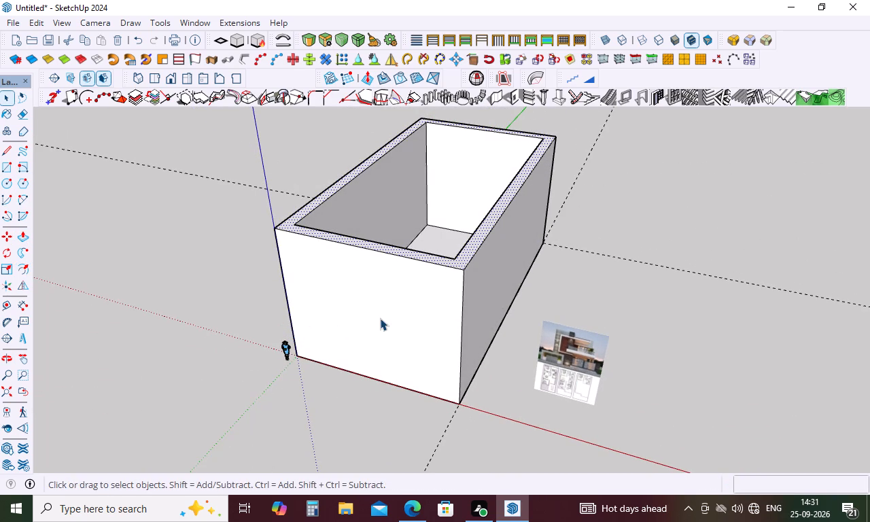
Select all connected geometry of the walled box and make it a group.
{"action": "scroll", "coordinate": [380, 318], "scroll_direction": "down", "scroll_amount": 4}
{"action": "middle_click_drag", "start_coordinate": [385, 317], "coordinate": [482, 222]}
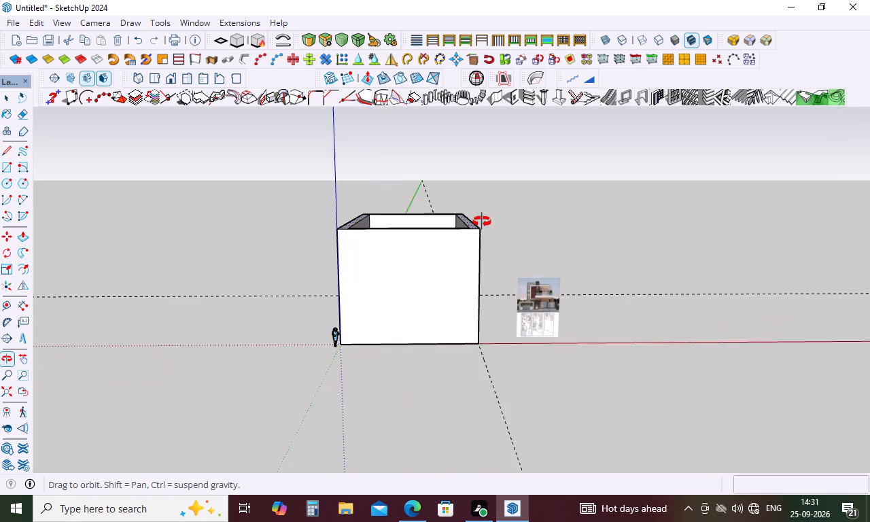
{"action": "middle_click_drag", "start_coordinate": [482, 222], "coordinate": [480, 220]}
{"action": "scroll", "coordinate": [478, 222], "scroll_direction": "up", "scroll_amount": 1}
{"action": "triple_click", "coordinate": [462, 268]}
{"action": "left_click", "coordinate": [462, 268]}
{"action": "right_click", "coordinate": [462, 268]}
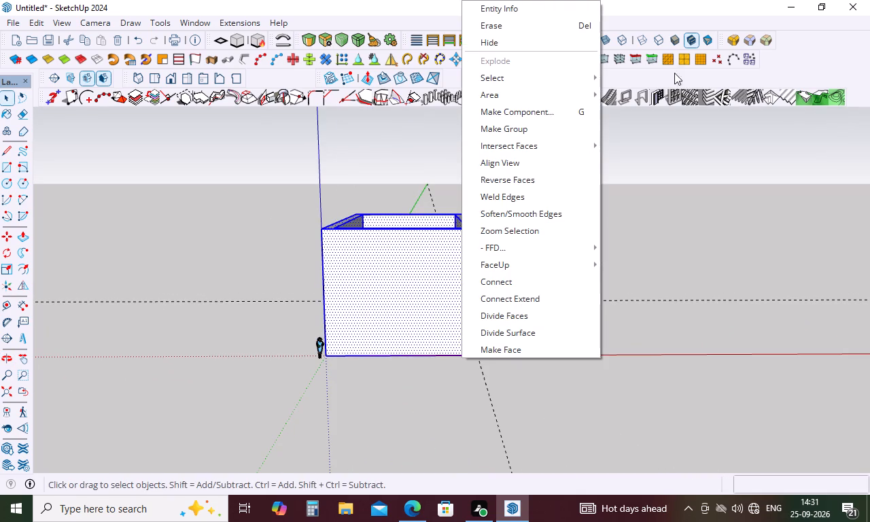
{"action": "left_click", "coordinate": [534, 132]}
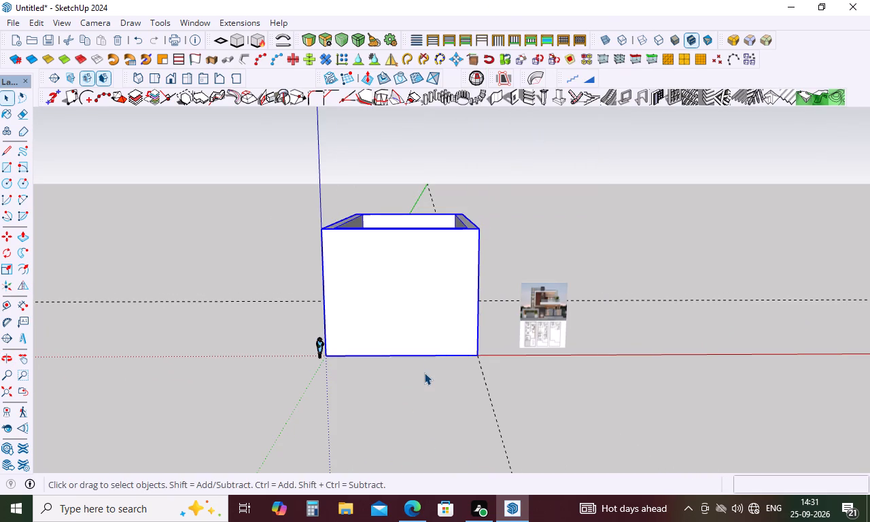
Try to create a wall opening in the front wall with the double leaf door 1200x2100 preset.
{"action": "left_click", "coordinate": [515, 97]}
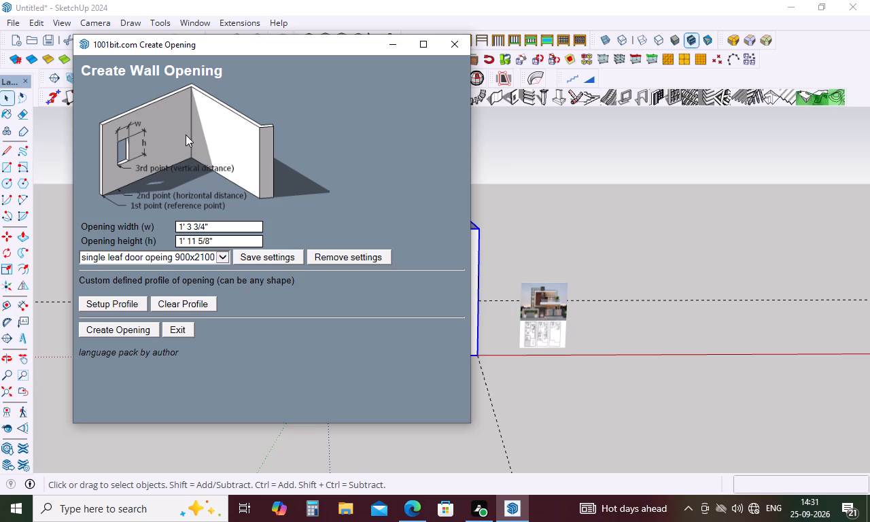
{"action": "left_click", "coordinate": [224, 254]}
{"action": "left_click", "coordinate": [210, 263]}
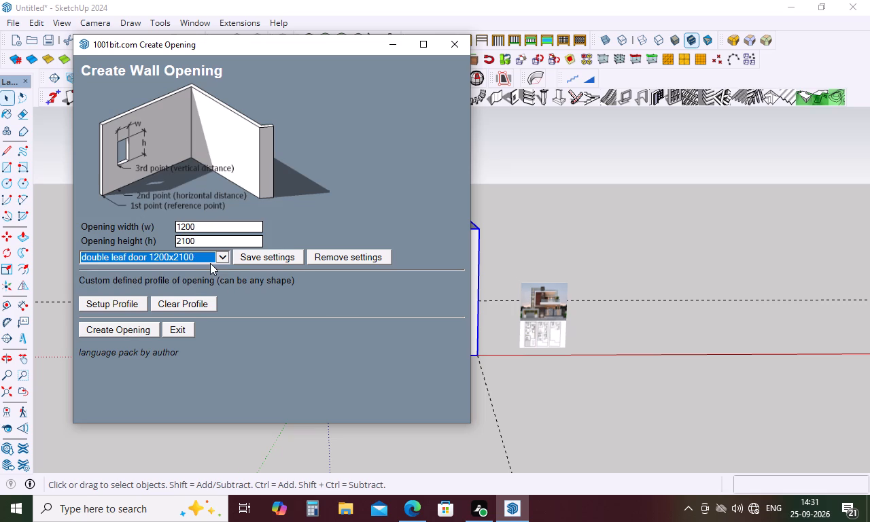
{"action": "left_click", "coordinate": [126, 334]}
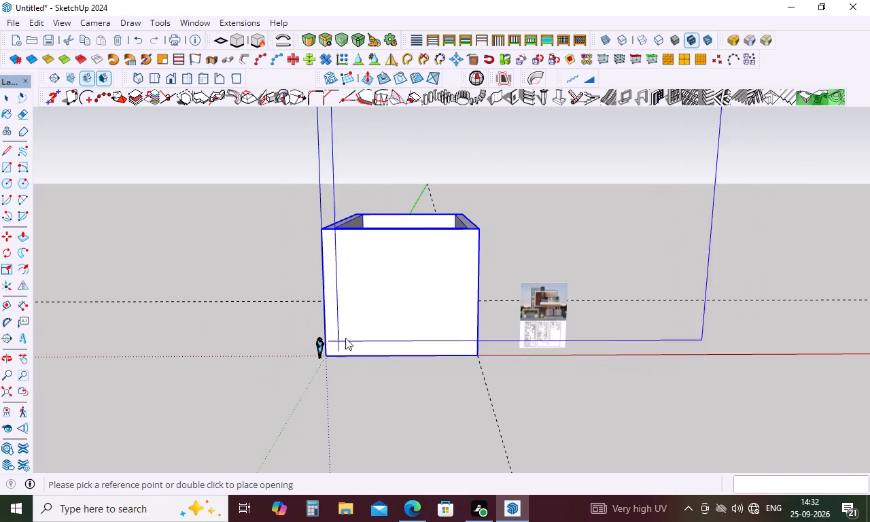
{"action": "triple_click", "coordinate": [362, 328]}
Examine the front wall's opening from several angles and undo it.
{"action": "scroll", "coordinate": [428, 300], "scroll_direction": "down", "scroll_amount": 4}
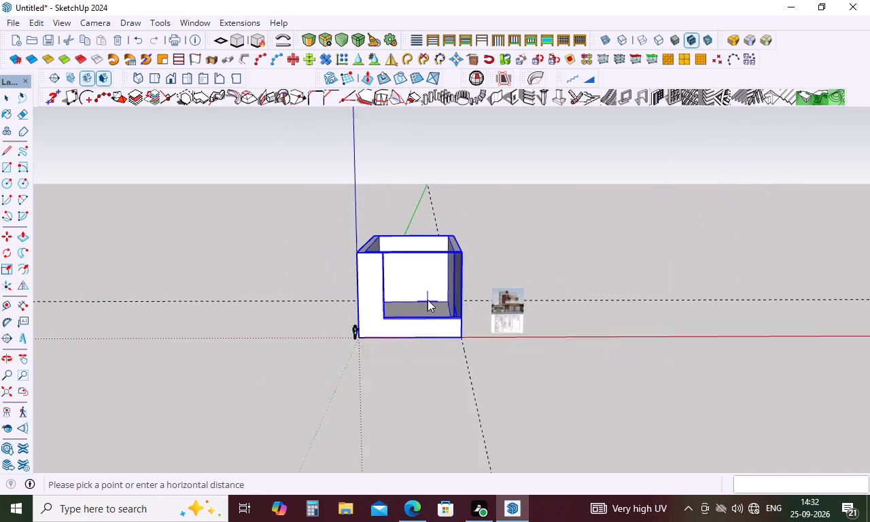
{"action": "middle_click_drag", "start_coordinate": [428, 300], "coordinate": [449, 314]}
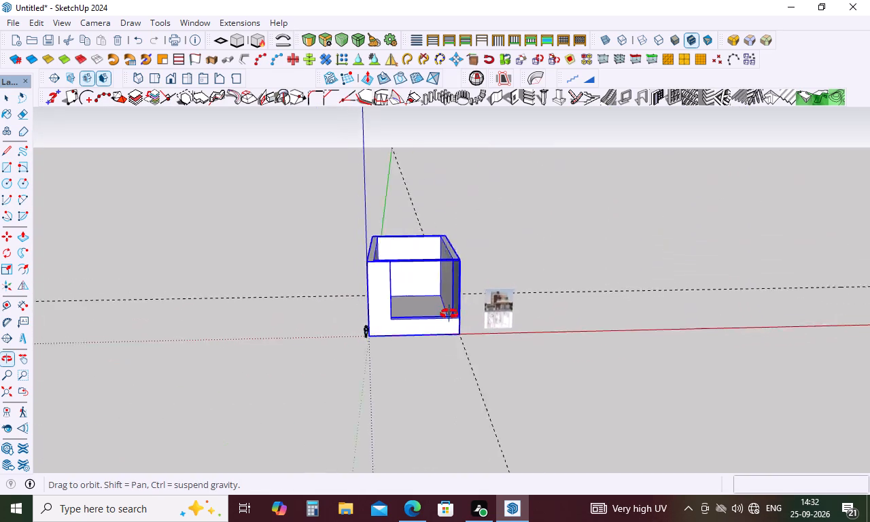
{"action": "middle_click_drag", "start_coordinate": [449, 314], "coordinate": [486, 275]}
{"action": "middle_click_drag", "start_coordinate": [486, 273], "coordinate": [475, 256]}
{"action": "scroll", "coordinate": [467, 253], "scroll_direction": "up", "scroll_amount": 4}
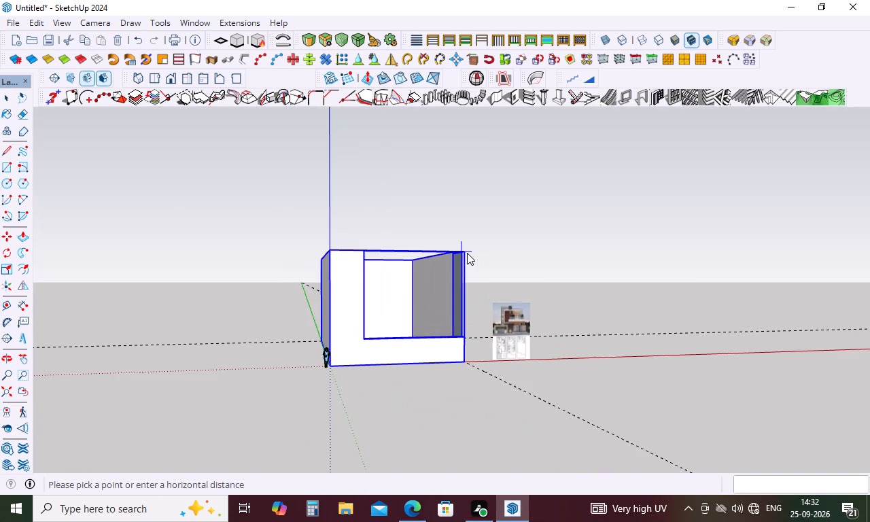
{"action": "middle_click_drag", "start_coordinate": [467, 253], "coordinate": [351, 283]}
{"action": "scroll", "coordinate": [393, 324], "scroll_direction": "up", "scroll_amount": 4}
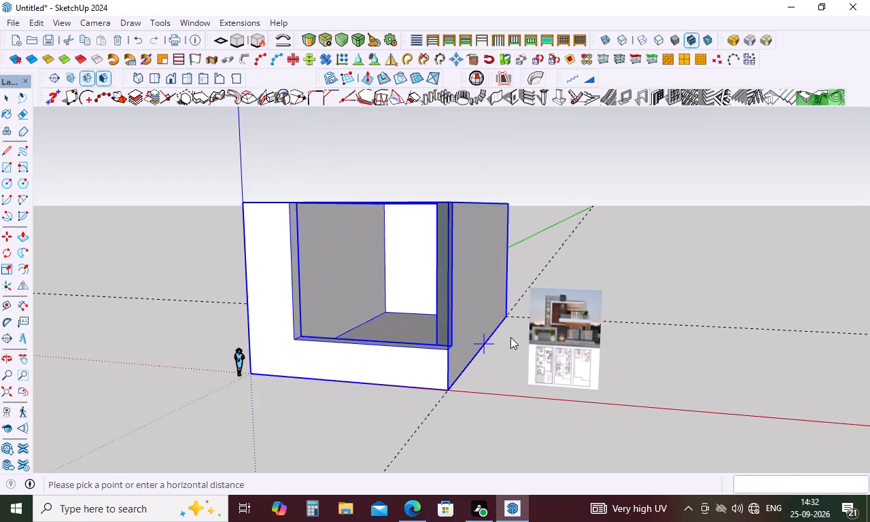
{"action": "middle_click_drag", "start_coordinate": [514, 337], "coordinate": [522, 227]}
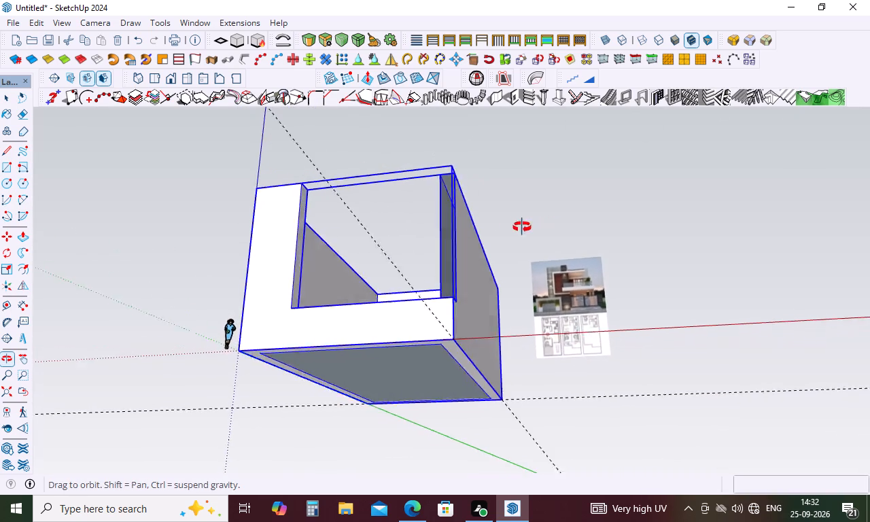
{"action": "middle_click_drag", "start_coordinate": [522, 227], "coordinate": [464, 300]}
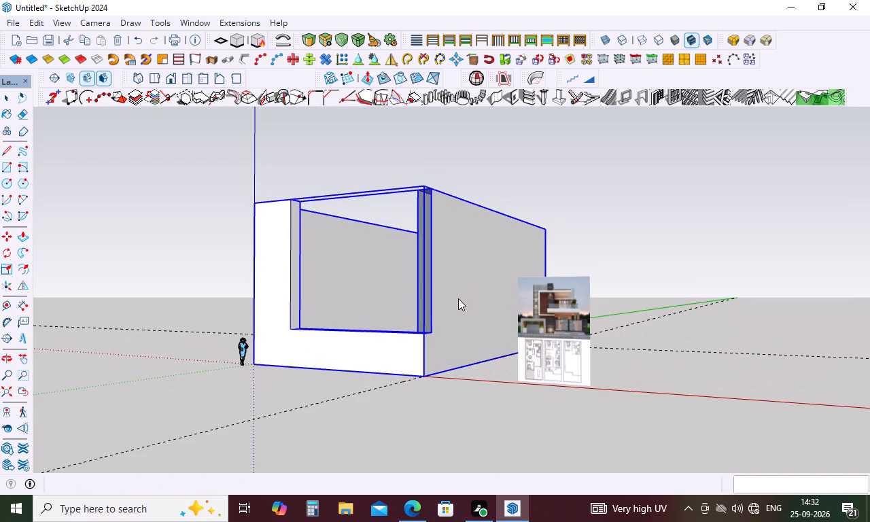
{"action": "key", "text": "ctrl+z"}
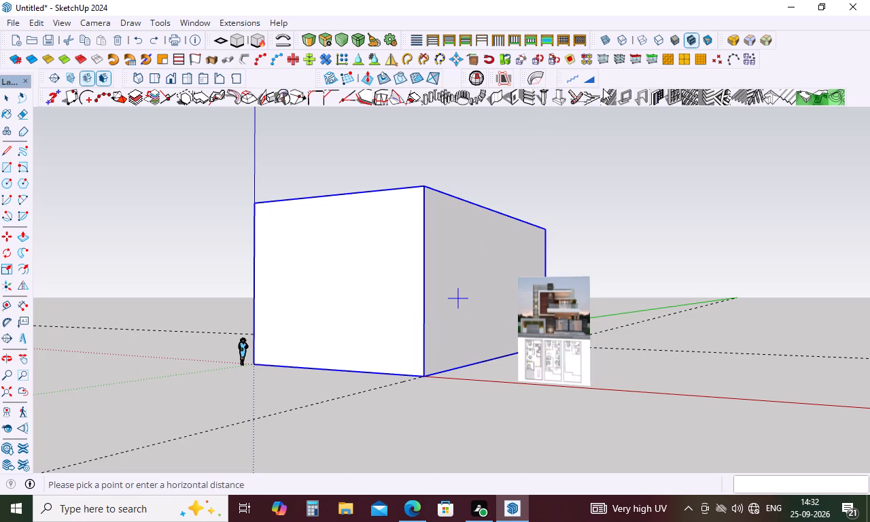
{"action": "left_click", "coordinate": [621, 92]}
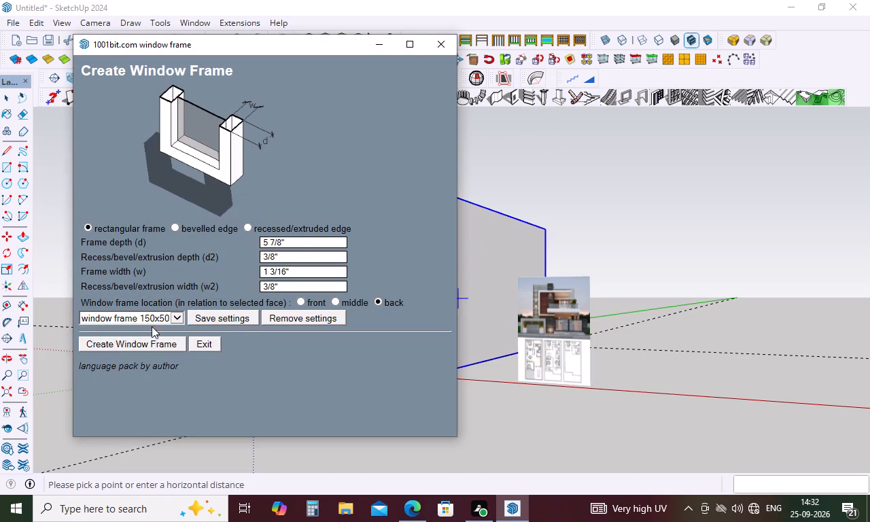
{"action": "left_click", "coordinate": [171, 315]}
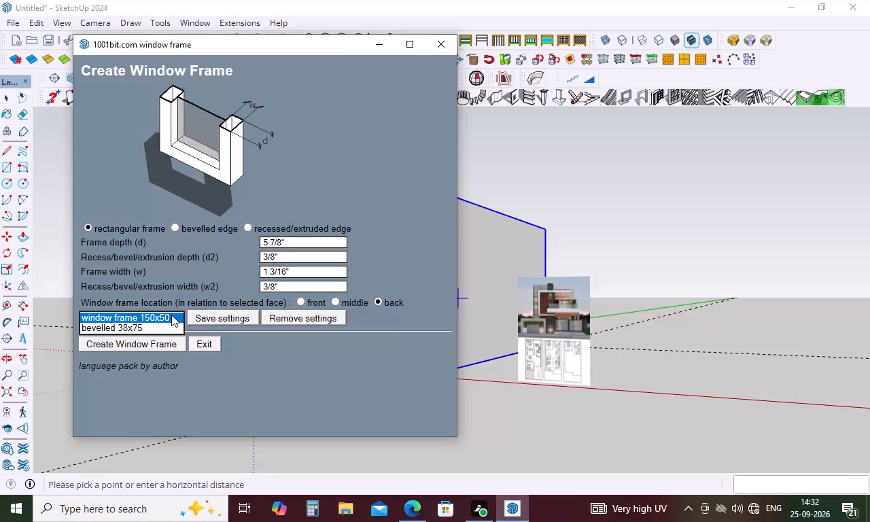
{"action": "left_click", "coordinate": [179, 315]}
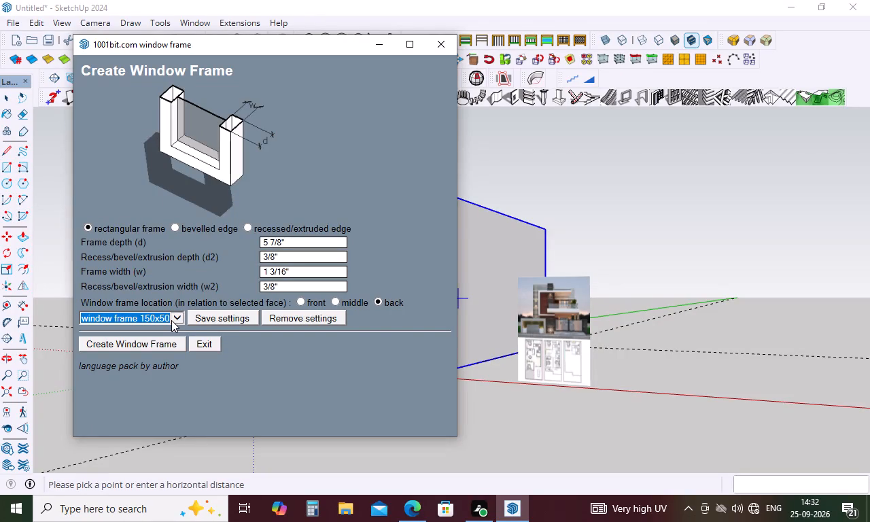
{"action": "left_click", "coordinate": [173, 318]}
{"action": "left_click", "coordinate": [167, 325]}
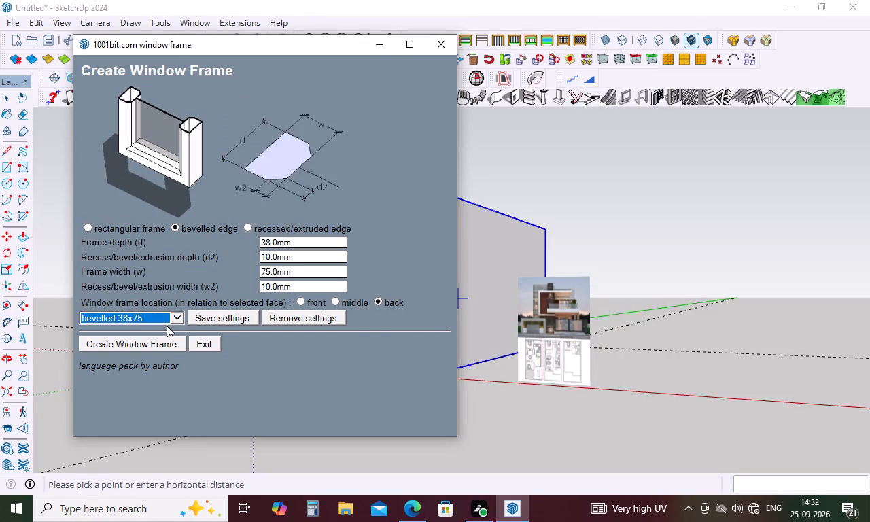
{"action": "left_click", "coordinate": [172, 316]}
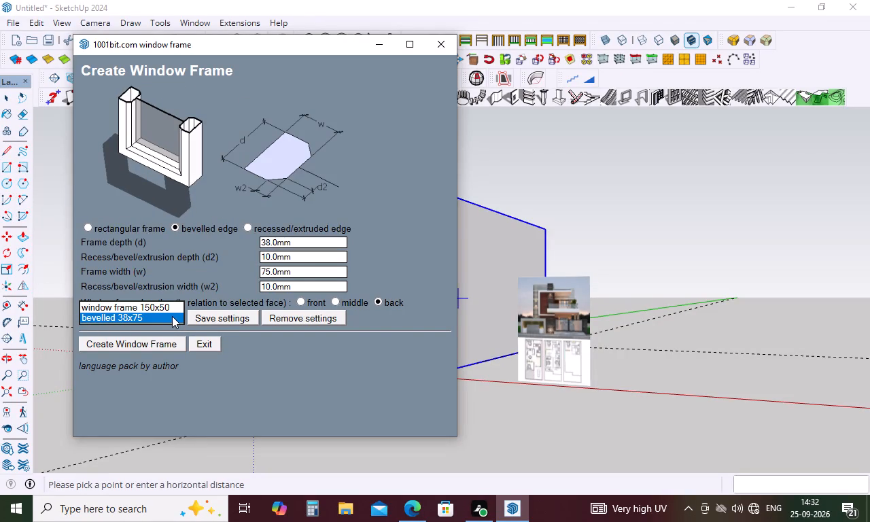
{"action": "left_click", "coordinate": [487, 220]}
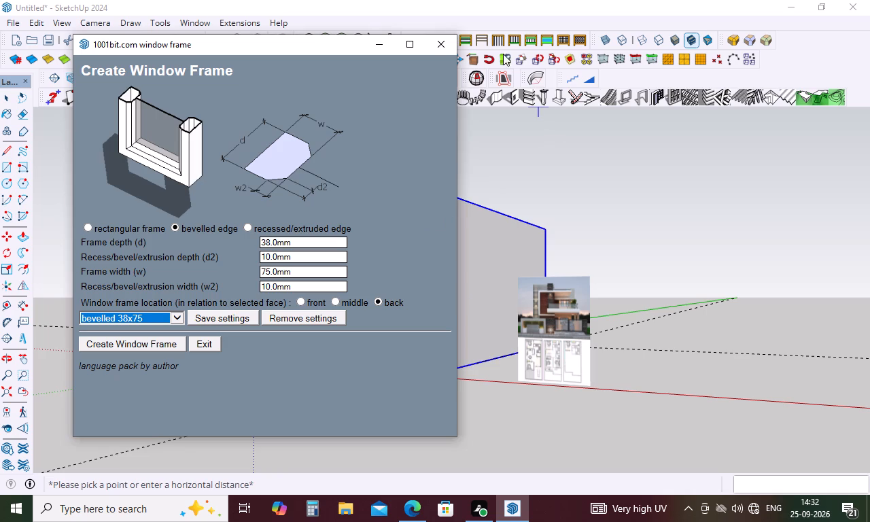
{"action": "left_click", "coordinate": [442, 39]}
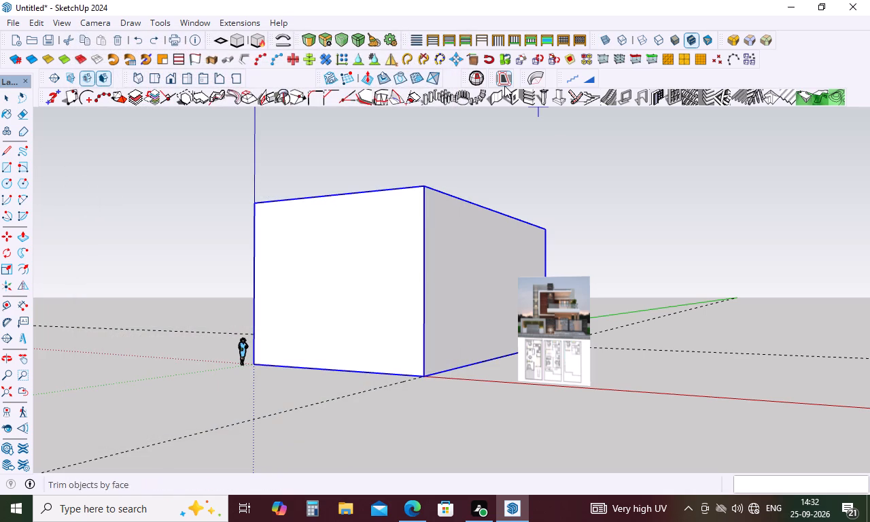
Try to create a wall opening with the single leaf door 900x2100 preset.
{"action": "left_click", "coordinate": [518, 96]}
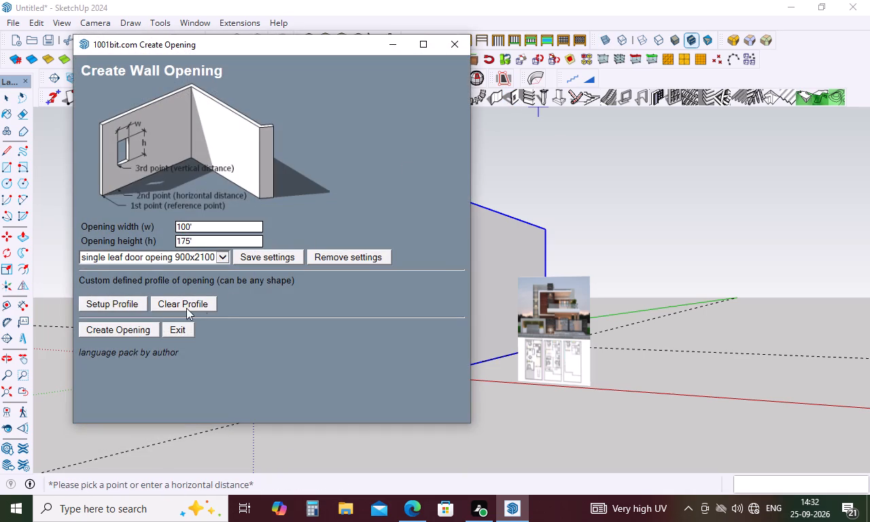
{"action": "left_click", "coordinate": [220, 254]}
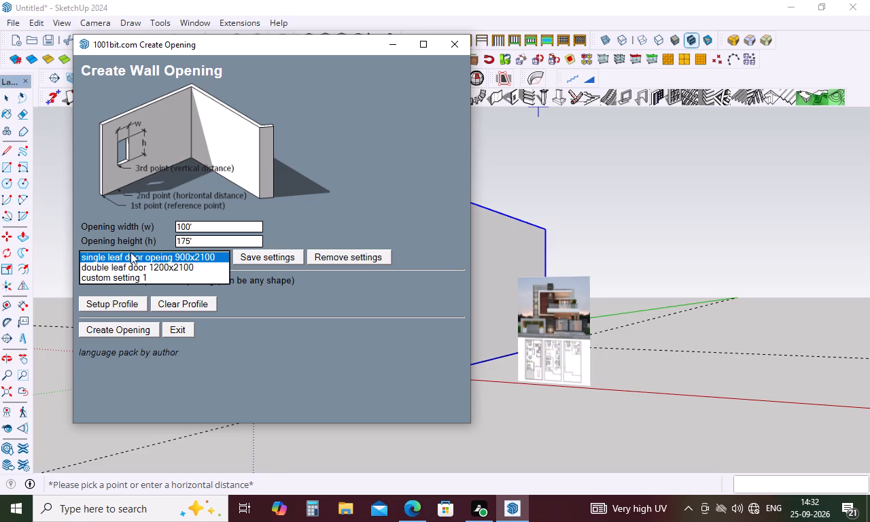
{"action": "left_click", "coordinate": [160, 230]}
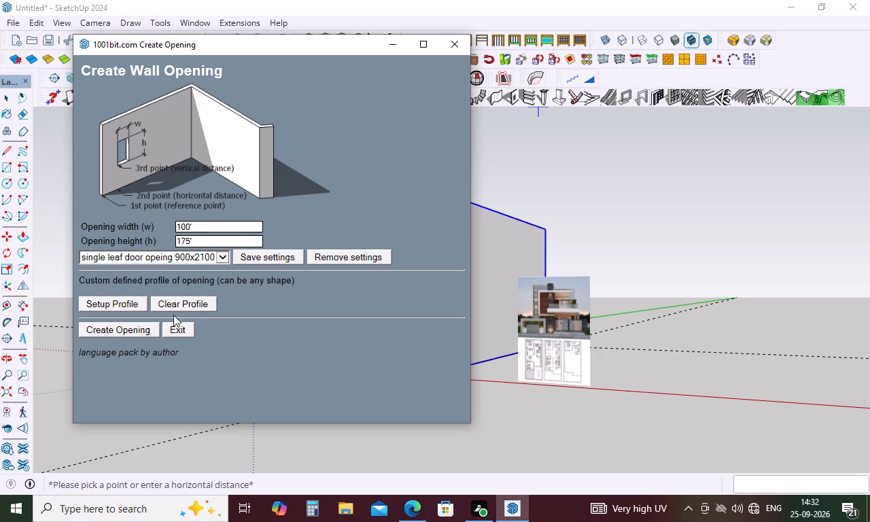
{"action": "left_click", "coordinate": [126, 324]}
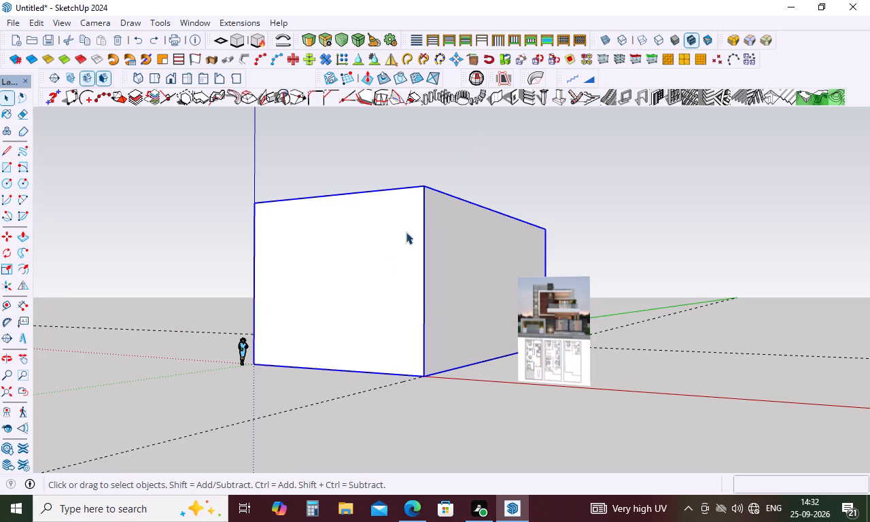
Configure a new wall opening with a width of 10' and a height of 10' and start placing it.
{"action": "left_click", "coordinate": [508, 101]}
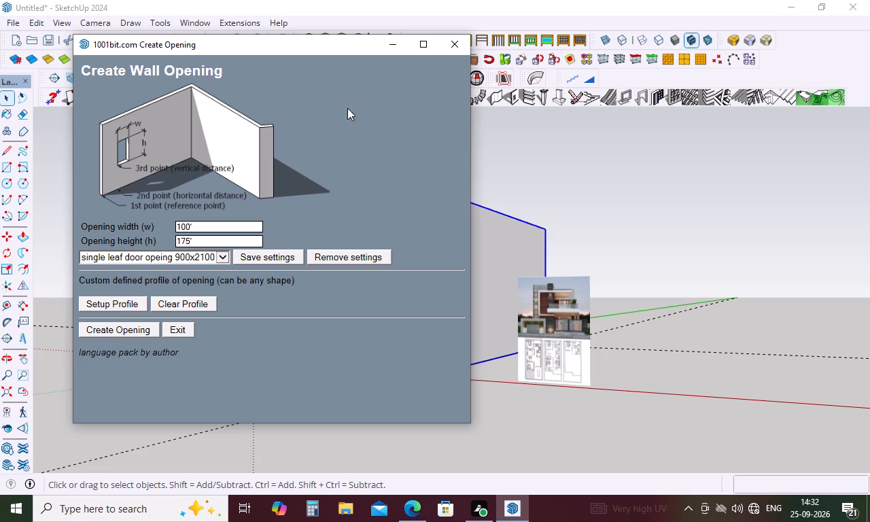
{"action": "left_click", "coordinate": [196, 226]}
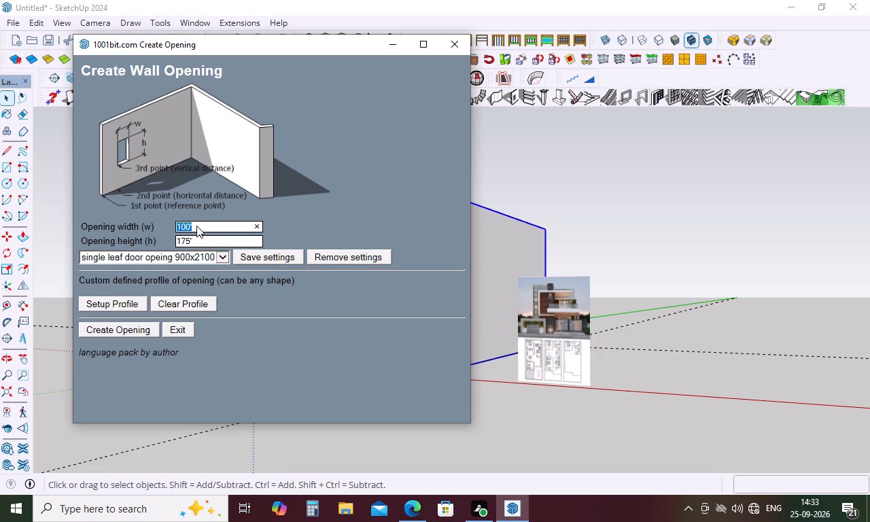
{"action": "key", "text": "BackSpace"}
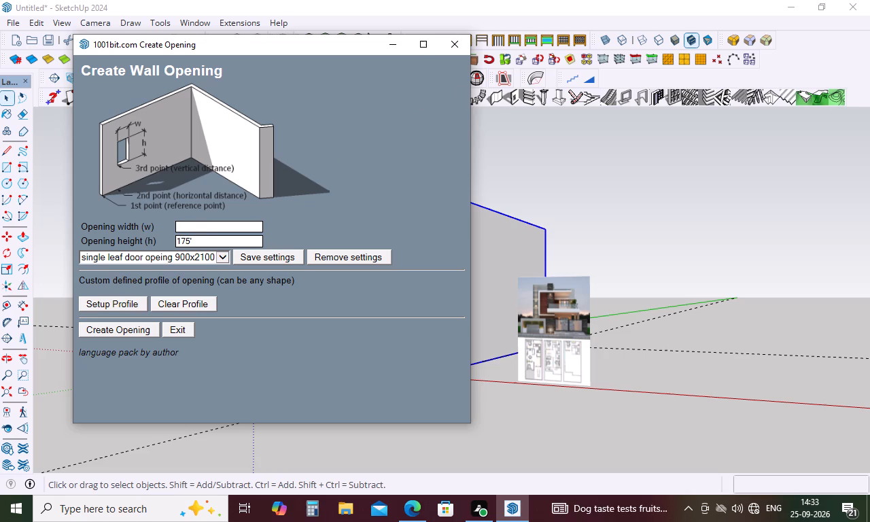
{"action": "key", "text": "4"}
{"action": "key", "text": "apostrophe"}
{"action": "key", "text": "BackSpace"}
{"action": "key", "text": "BackSpace"}
{"action": "type", "text": "10'"}
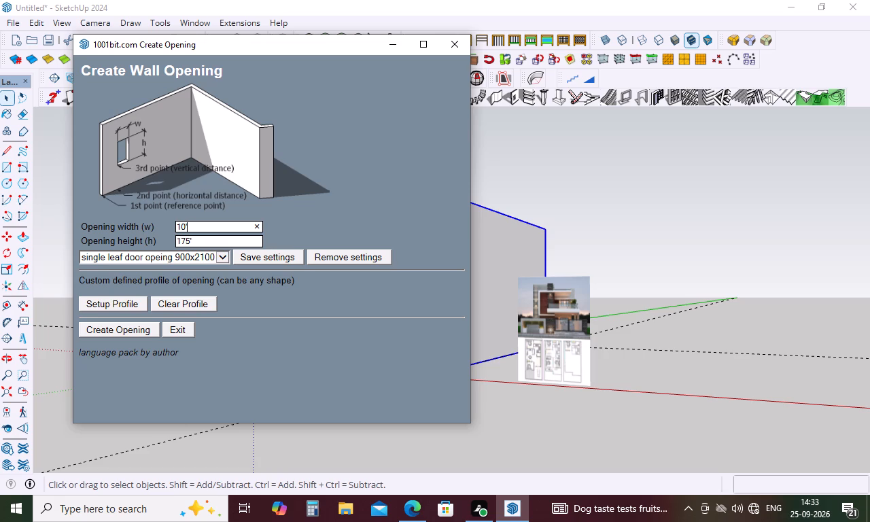
{"action": "left_click", "coordinate": [205, 245]}
{"action": "key", "text": "BackSpace"}
{"action": "type", "text": "10'"}
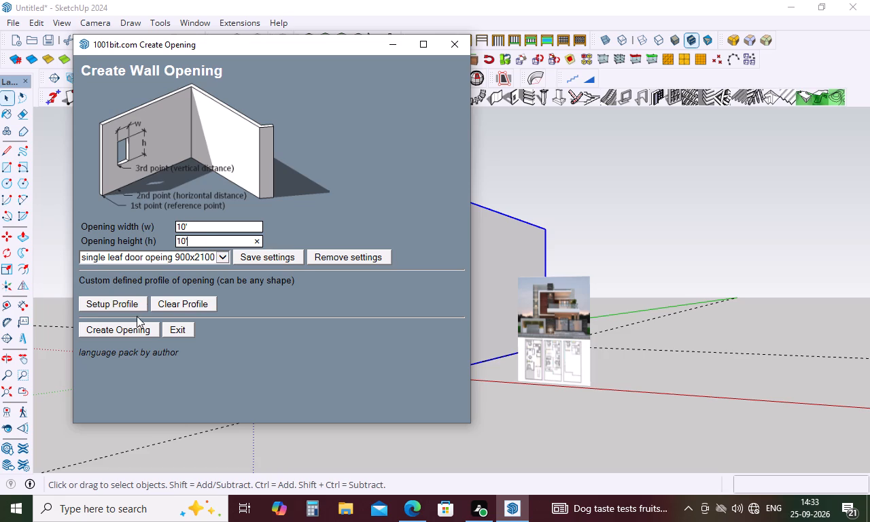
{"action": "left_click", "coordinate": [132, 330]}
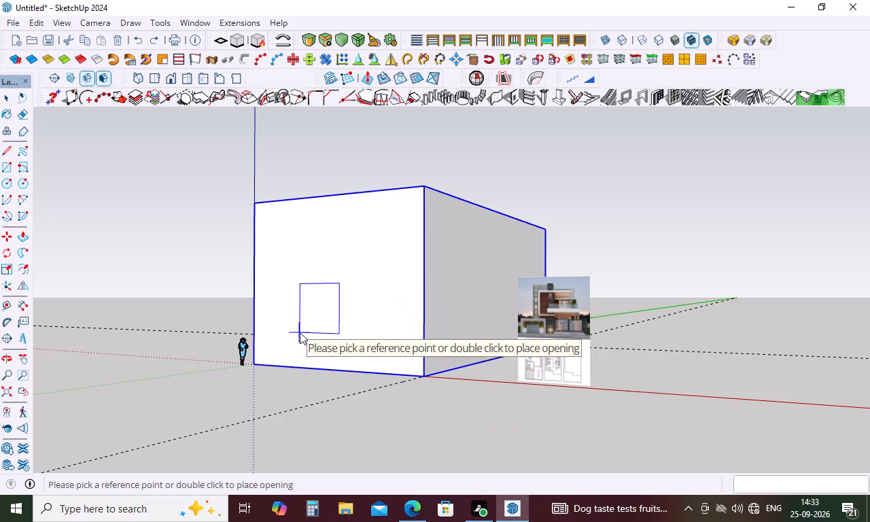
Place two 10' by 10' openings in the front wall, one near its middle and one nearer the human figure.
{"action": "middle_click_drag", "start_coordinate": [300, 332], "coordinate": [462, 373]}
{"action": "double_click", "coordinate": [369, 322]}
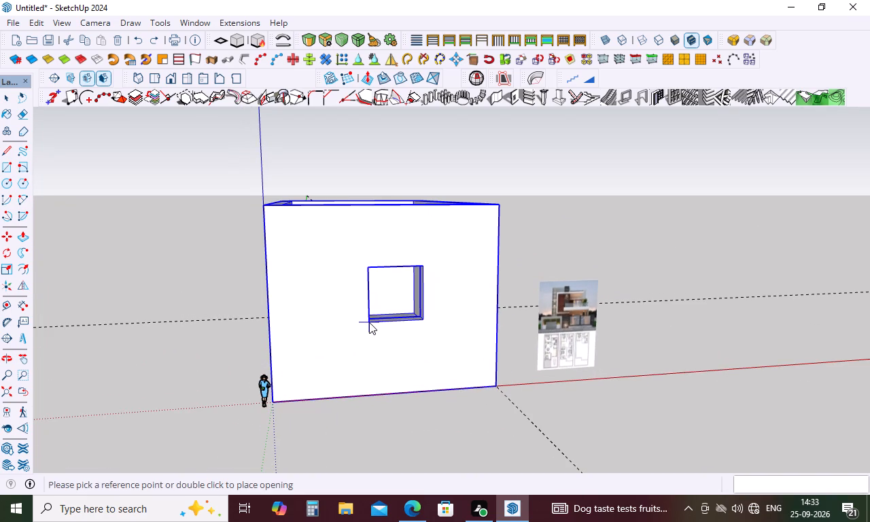
{"action": "middle_click", "coordinate": [462, 323]}
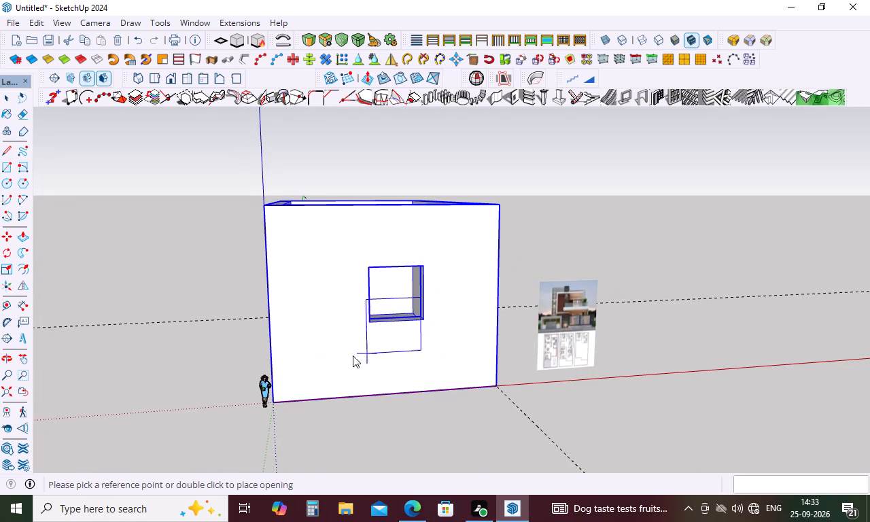
{"action": "double_click", "coordinate": [295, 345]}
Place seven 10' by 10' openings in the long side wall along the green axis, four in an upper row and three below.
{"action": "middle_click_drag", "start_coordinate": [353, 389], "coordinate": [468, 436]}
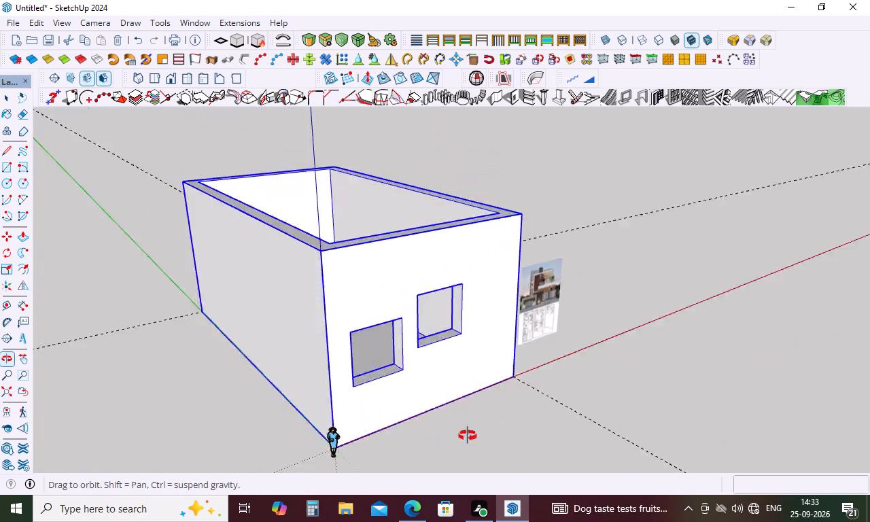
{"action": "middle_click_drag", "start_coordinate": [468, 436], "coordinate": [705, 408]}
{"action": "double_click", "coordinate": [84, 341]}
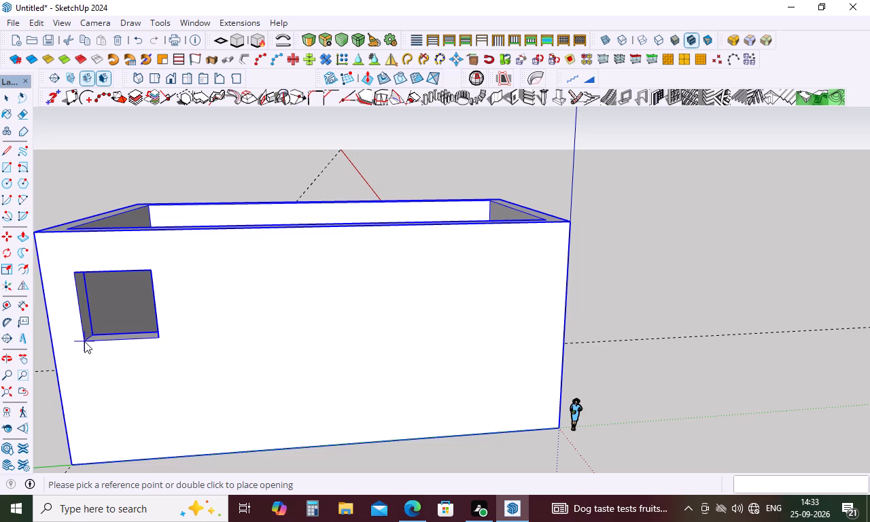
{"action": "double_click", "coordinate": [202, 341]}
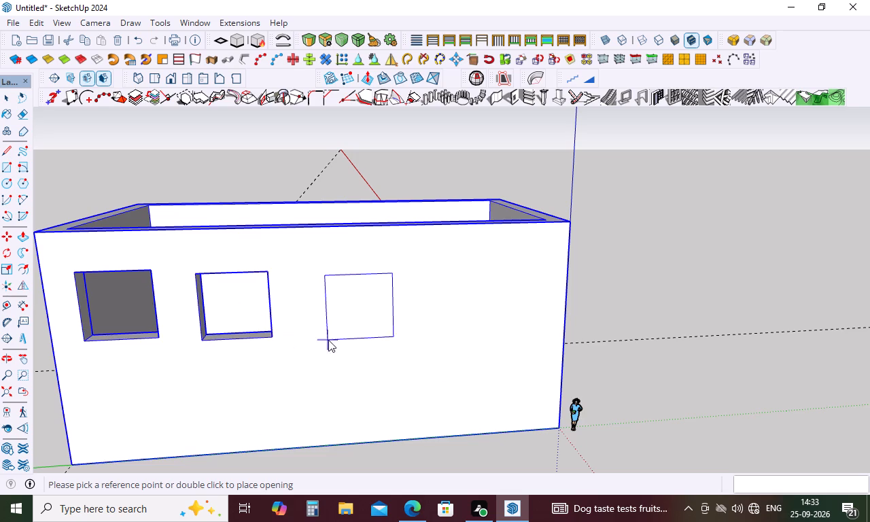
{"action": "double_click", "coordinate": [313, 339]}
{"action": "double_click", "coordinate": [436, 334]}
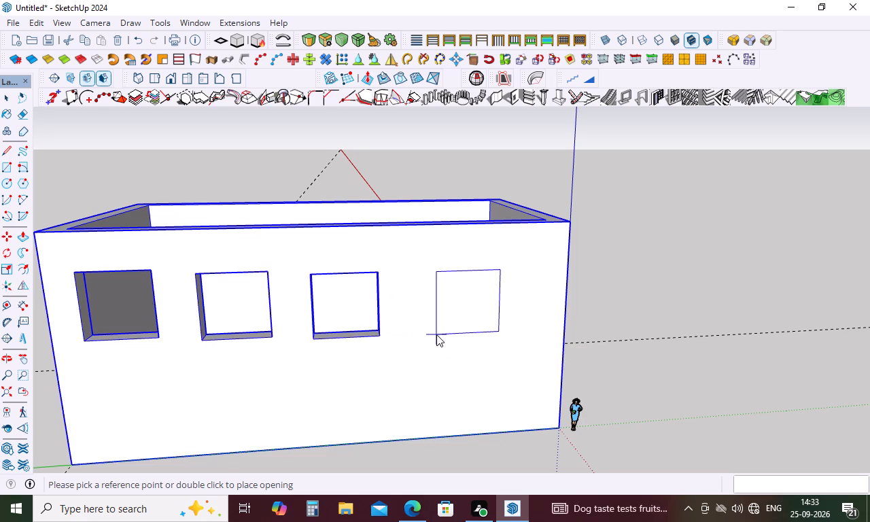
{"action": "double_click", "coordinate": [150, 438]}
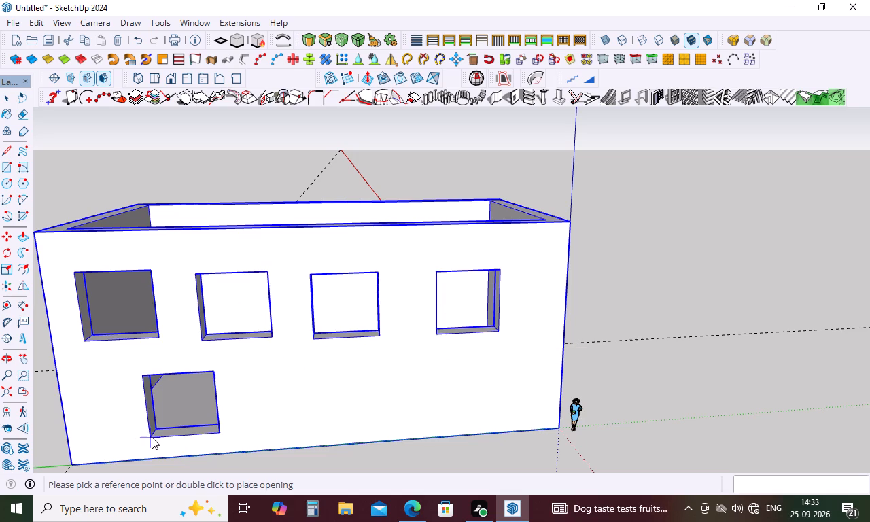
{"action": "left_click", "coordinate": [273, 434]}
{"action": "left_click", "coordinate": [273, 434]}
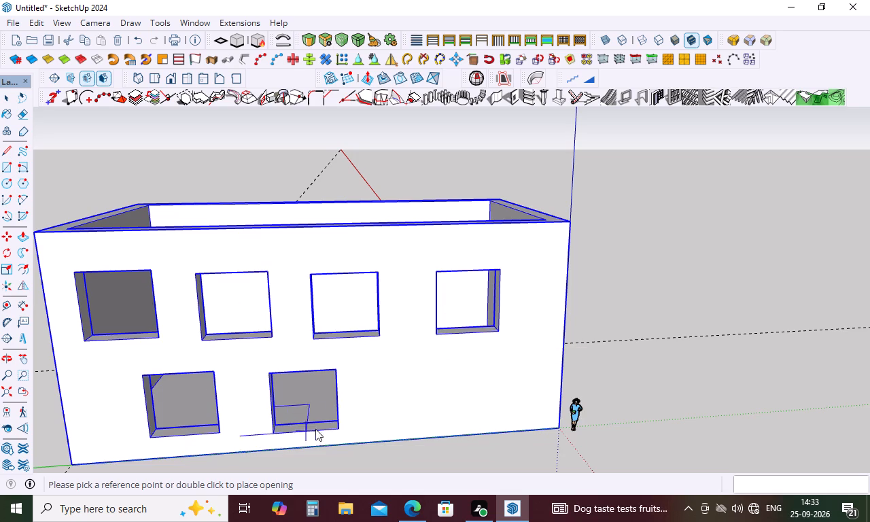
{"action": "double_click", "coordinate": [394, 421]}
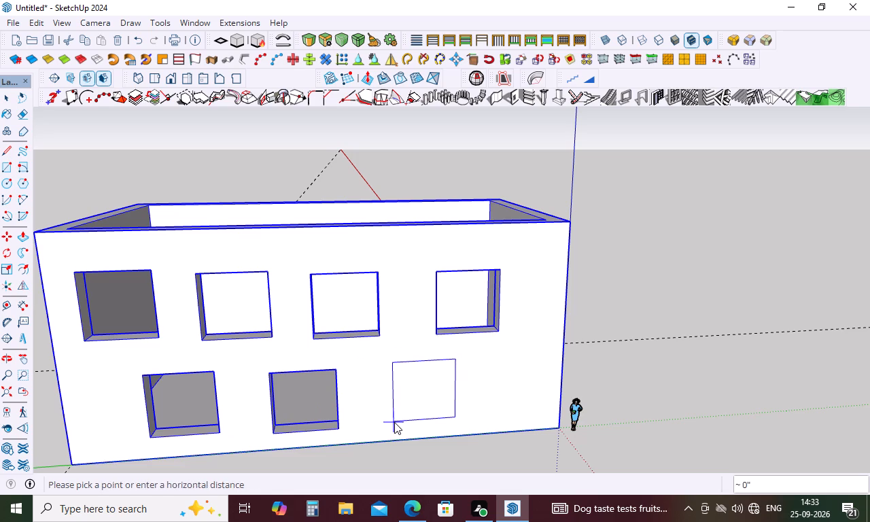
Place four 10' by 10' openings in the rear wall, two in an upper row and two below.
{"action": "scroll", "coordinate": [368, 446], "scroll_direction": "down", "scroll_amount": 4}
{"action": "middle_click_drag", "start_coordinate": [368, 446], "coordinate": [688, 406]}
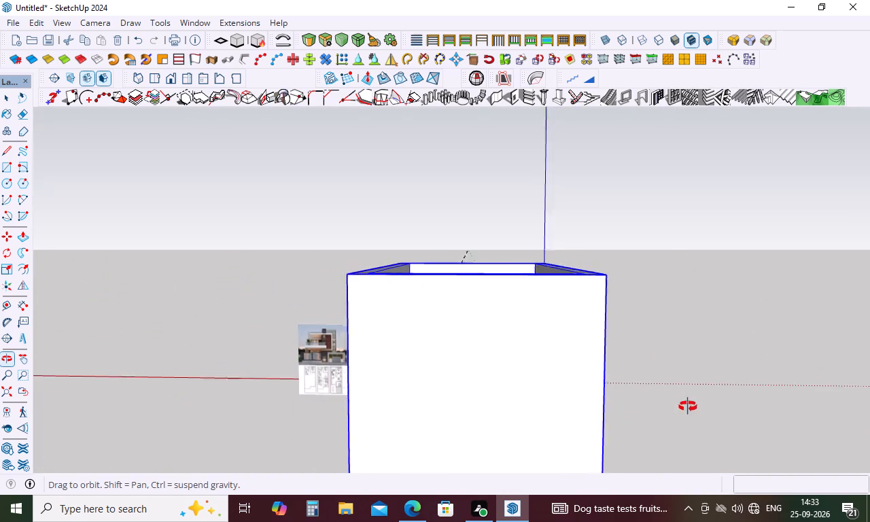
{"action": "middle_click_drag", "start_coordinate": [688, 406], "coordinate": [691, 406]}
{"action": "double_click", "coordinate": [401, 377]}
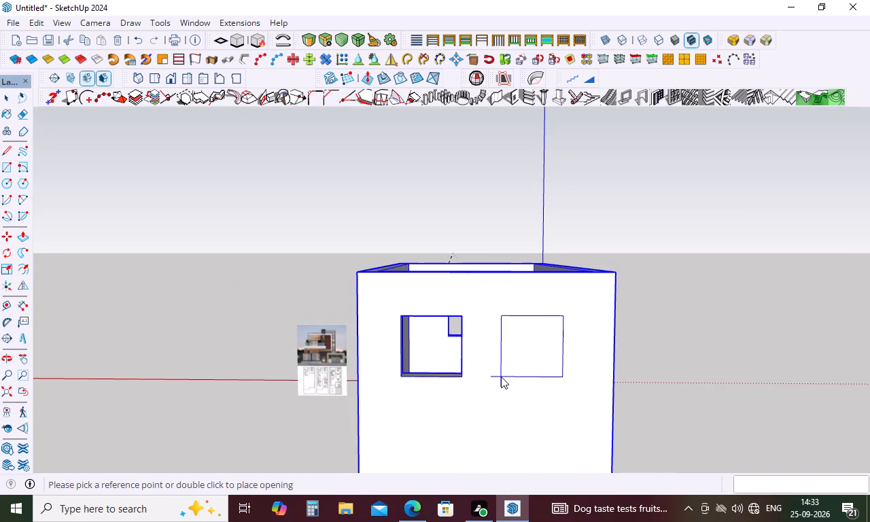
{"action": "double_click", "coordinate": [501, 377]}
{"action": "scroll", "coordinate": [516, 341], "scroll_direction": "down", "scroll_amount": 4}
{"action": "double_click", "coordinate": [438, 421]}
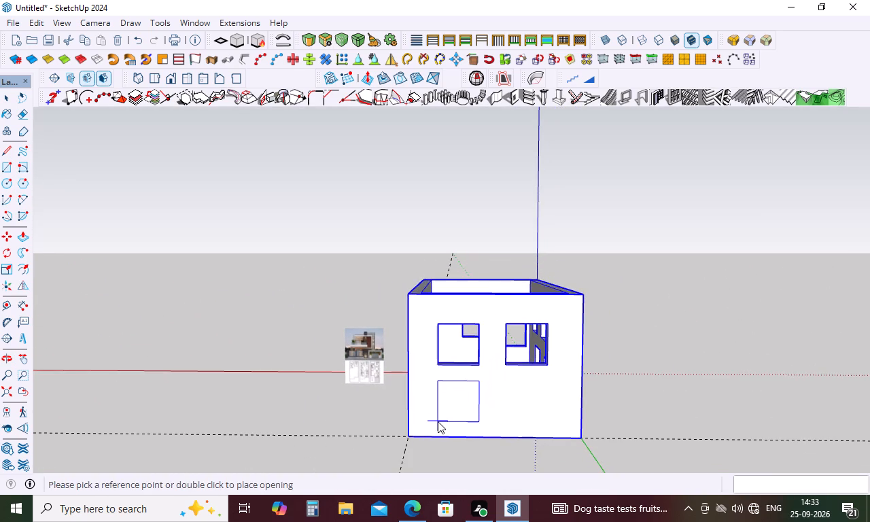
{"action": "double_click", "coordinate": [509, 423]}
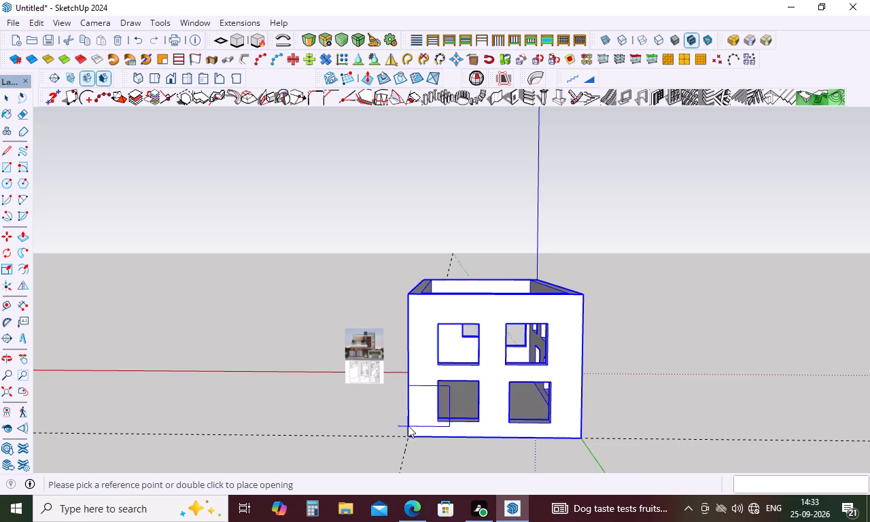
Place 10' by 10' openings in the opposite long side wall, three upper positions and three lower, with one extra overlapping the upper middle opening.
{"action": "middle_click_drag", "start_coordinate": [408, 419], "coordinate": [788, 497]}
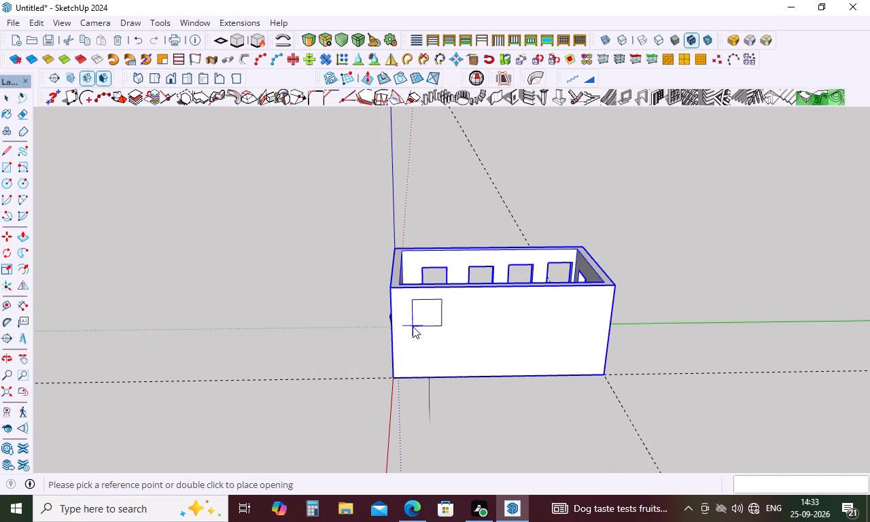
{"action": "double_click", "coordinate": [419, 336]}
{"action": "double_click", "coordinate": [485, 332]}
{"action": "double_click", "coordinate": [560, 332]}
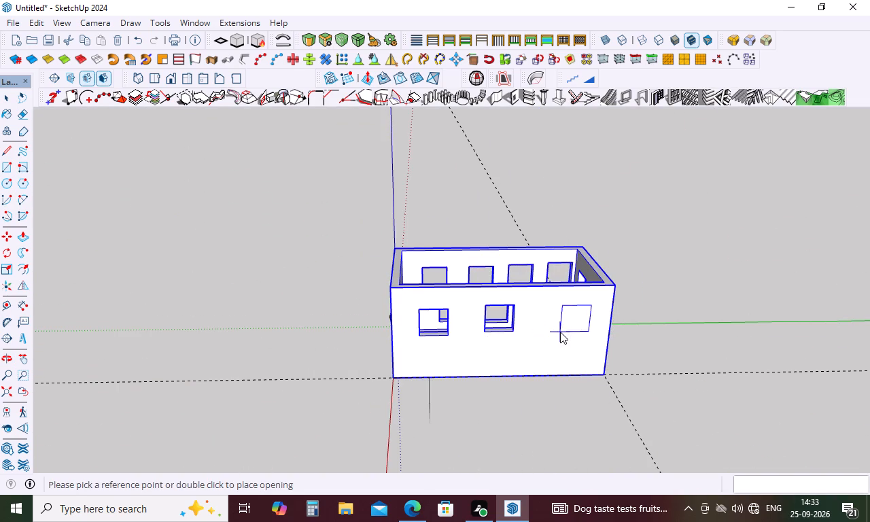
{"action": "double_click", "coordinate": [428, 372]}
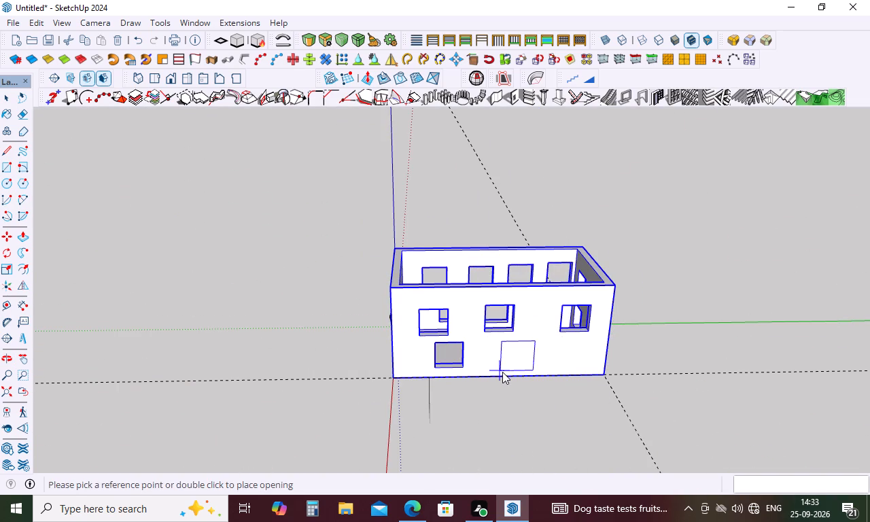
{"action": "double_click", "coordinate": [533, 375]}
{"action": "double_click", "coordinate": [484, 371]}
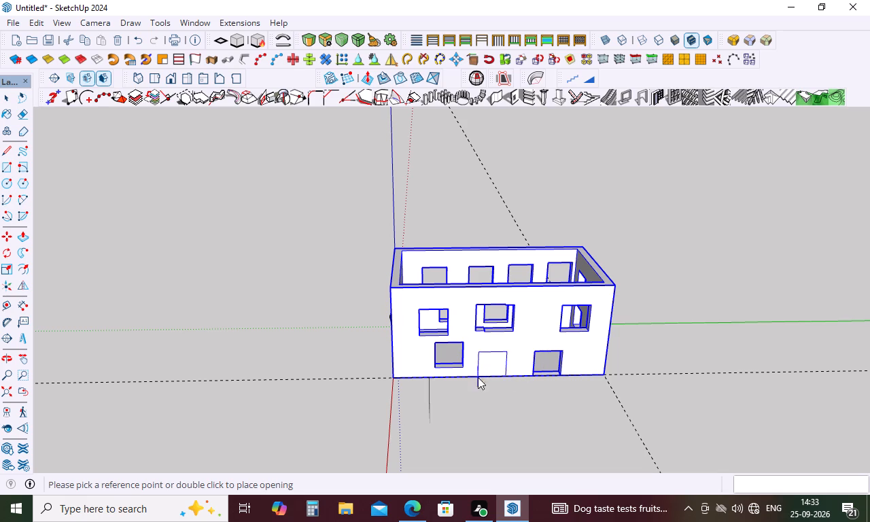
{"action": "double_click", "coordinate": [481, 378]}
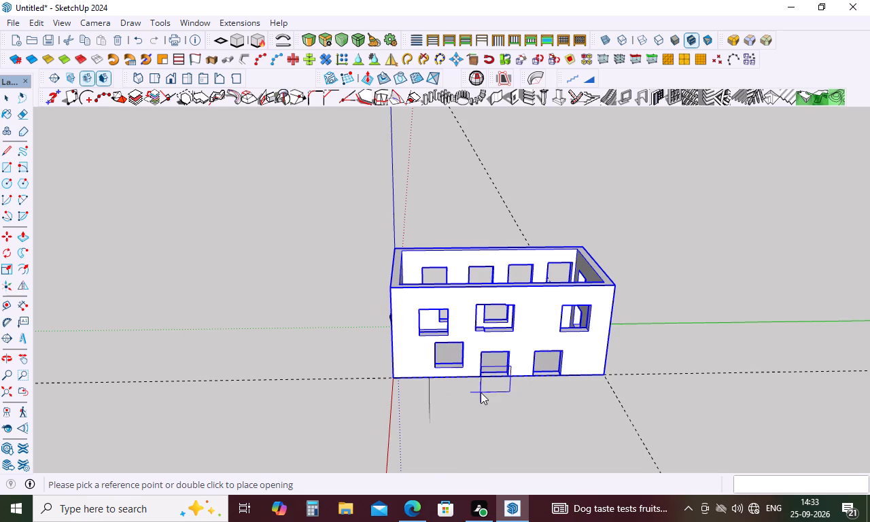
Add three more 10' by 10' openings to the front wall, one at ground level and two near the top corners.
{"action": "middle_click_drag", "start_coordinate": [481, 392], "coordinate": [731, 376]}
{"action": "double_click", "coordinate": [425, 369]}
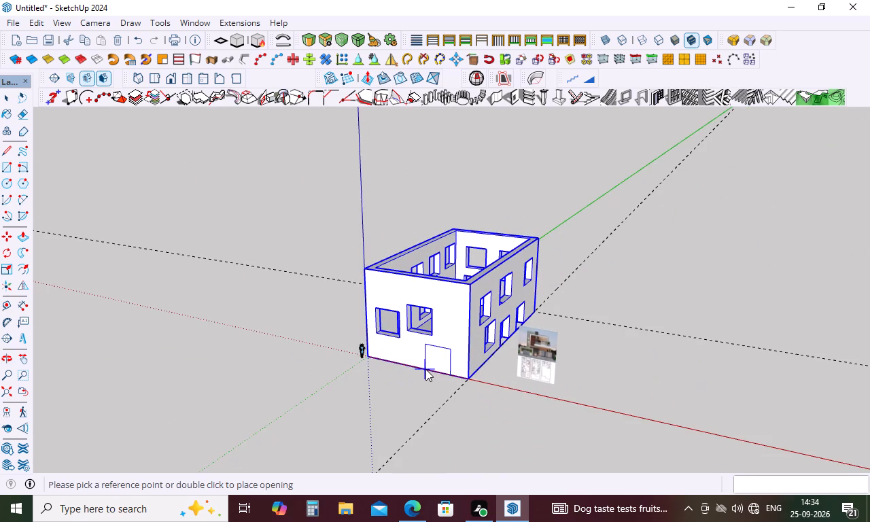
{"action": "middle_click_drag", "start_coordinate": [445, 379], "coordinate": [582, 378]}
{"action": "double_click", "coordinate": [474, 314]}
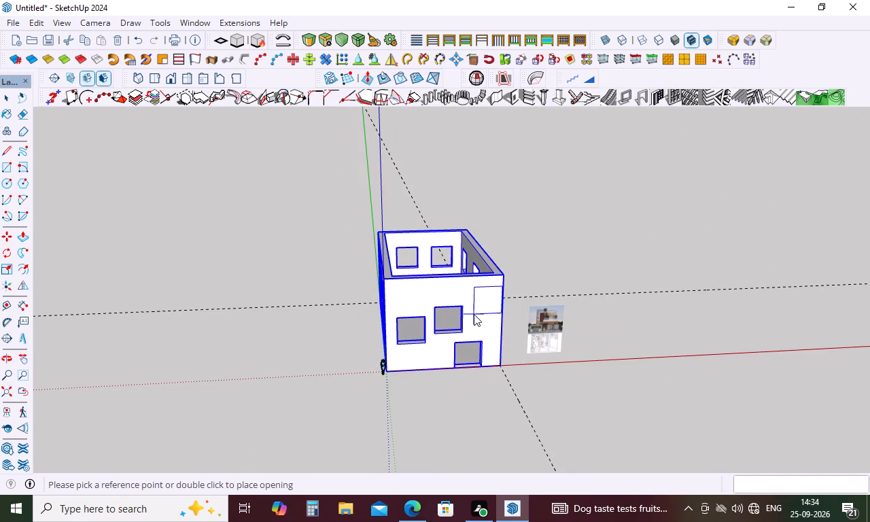
{"action": "double_click", "coordinate": [398, 309]}
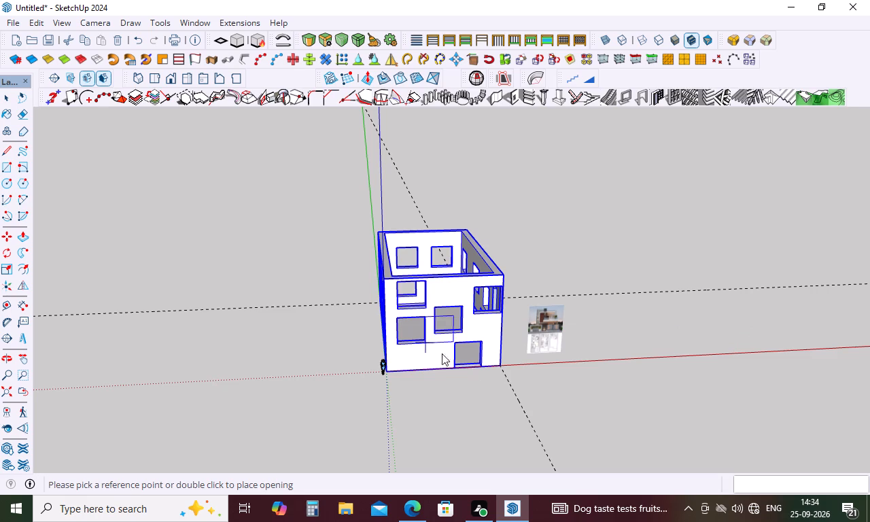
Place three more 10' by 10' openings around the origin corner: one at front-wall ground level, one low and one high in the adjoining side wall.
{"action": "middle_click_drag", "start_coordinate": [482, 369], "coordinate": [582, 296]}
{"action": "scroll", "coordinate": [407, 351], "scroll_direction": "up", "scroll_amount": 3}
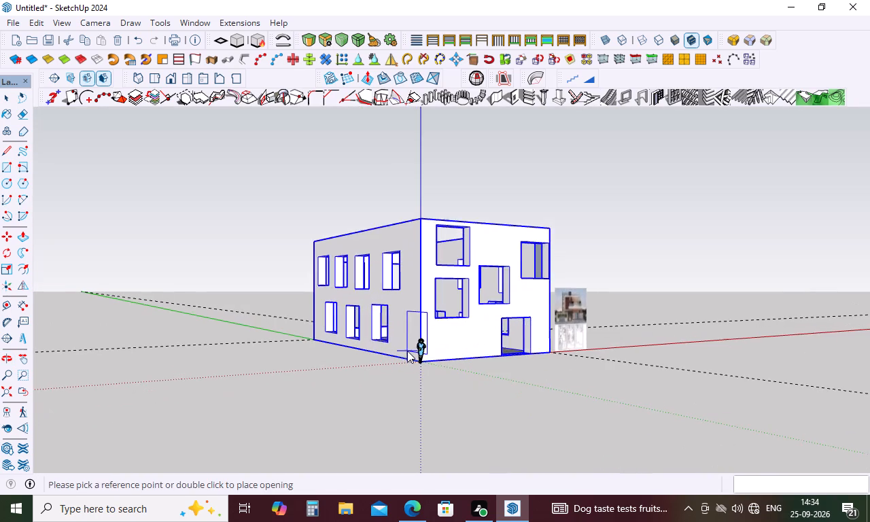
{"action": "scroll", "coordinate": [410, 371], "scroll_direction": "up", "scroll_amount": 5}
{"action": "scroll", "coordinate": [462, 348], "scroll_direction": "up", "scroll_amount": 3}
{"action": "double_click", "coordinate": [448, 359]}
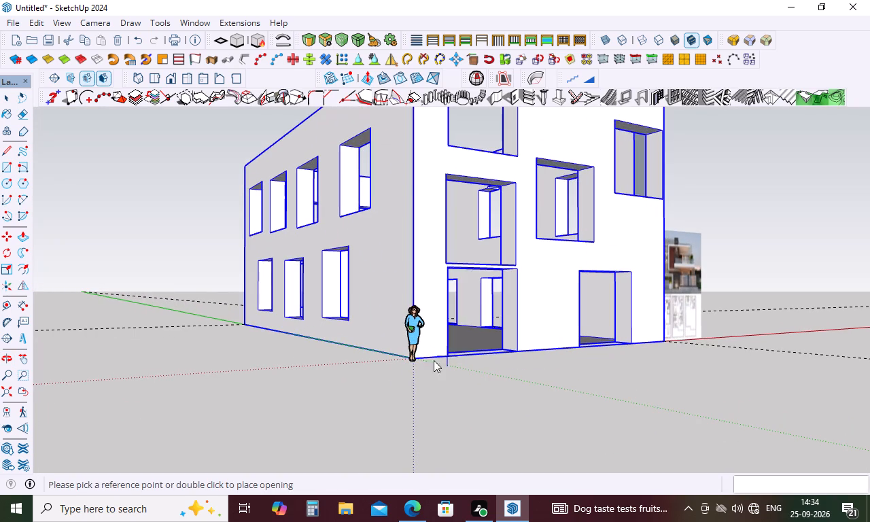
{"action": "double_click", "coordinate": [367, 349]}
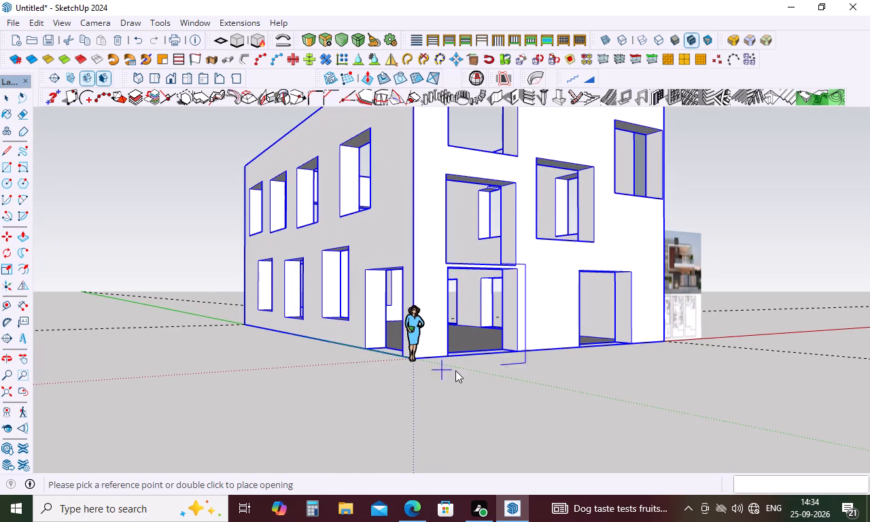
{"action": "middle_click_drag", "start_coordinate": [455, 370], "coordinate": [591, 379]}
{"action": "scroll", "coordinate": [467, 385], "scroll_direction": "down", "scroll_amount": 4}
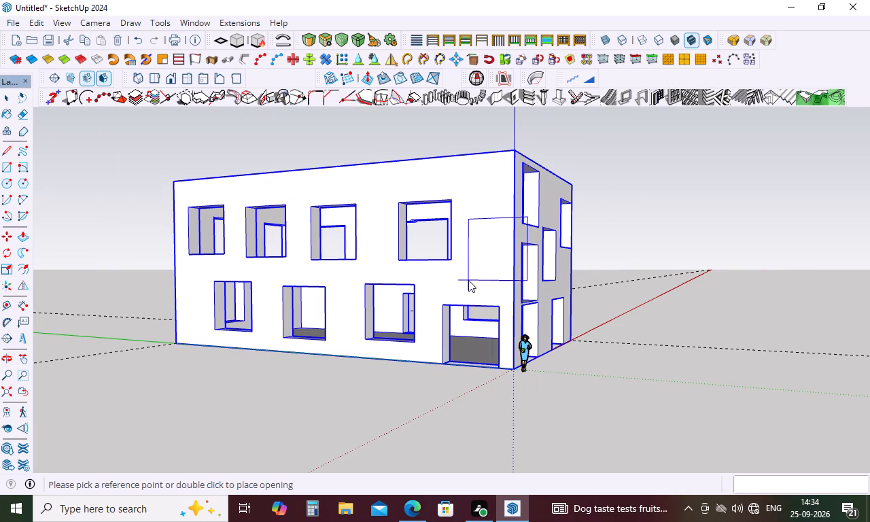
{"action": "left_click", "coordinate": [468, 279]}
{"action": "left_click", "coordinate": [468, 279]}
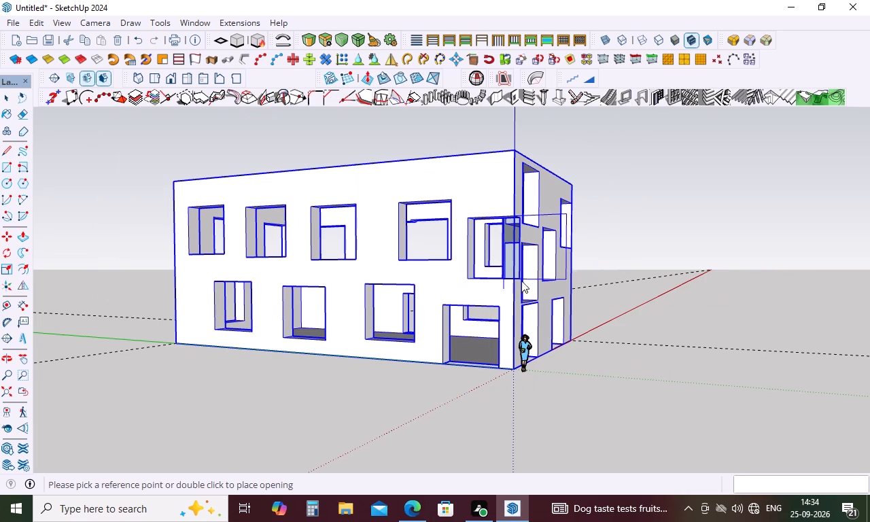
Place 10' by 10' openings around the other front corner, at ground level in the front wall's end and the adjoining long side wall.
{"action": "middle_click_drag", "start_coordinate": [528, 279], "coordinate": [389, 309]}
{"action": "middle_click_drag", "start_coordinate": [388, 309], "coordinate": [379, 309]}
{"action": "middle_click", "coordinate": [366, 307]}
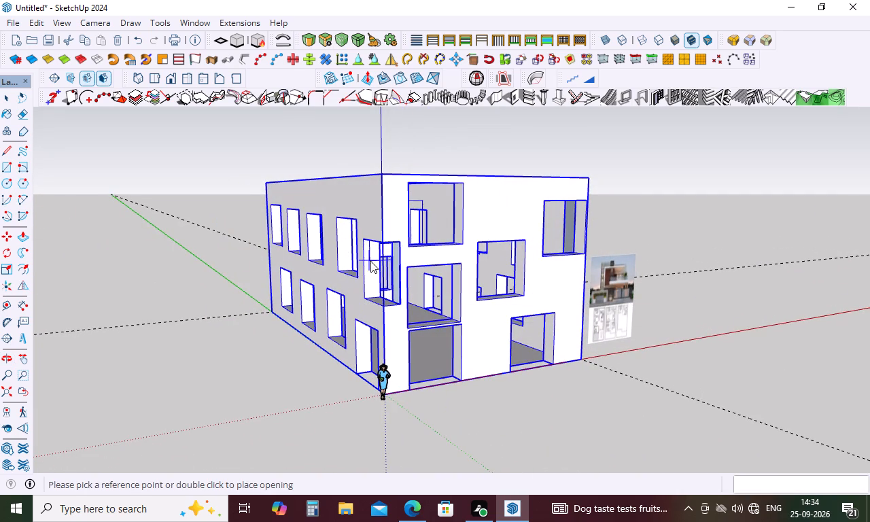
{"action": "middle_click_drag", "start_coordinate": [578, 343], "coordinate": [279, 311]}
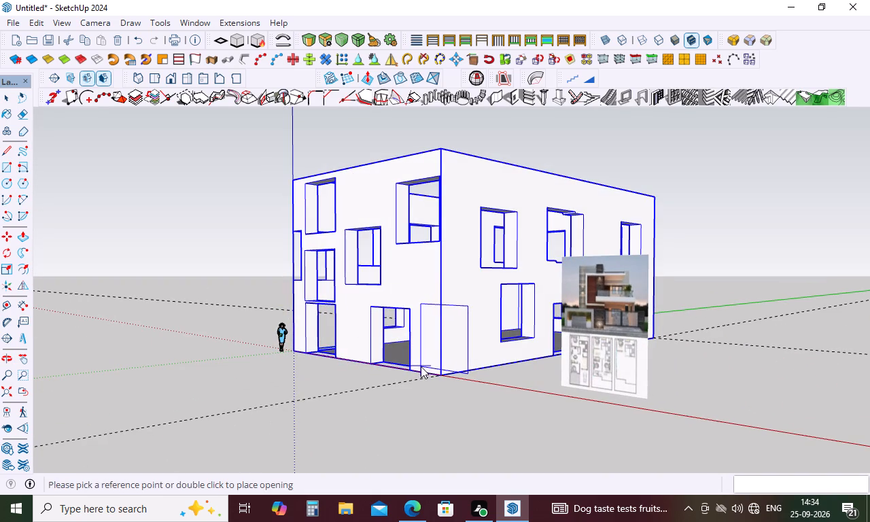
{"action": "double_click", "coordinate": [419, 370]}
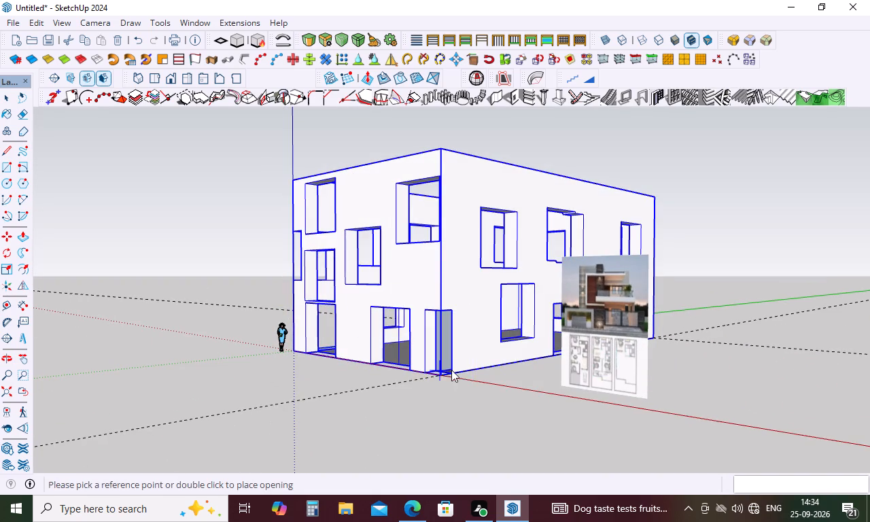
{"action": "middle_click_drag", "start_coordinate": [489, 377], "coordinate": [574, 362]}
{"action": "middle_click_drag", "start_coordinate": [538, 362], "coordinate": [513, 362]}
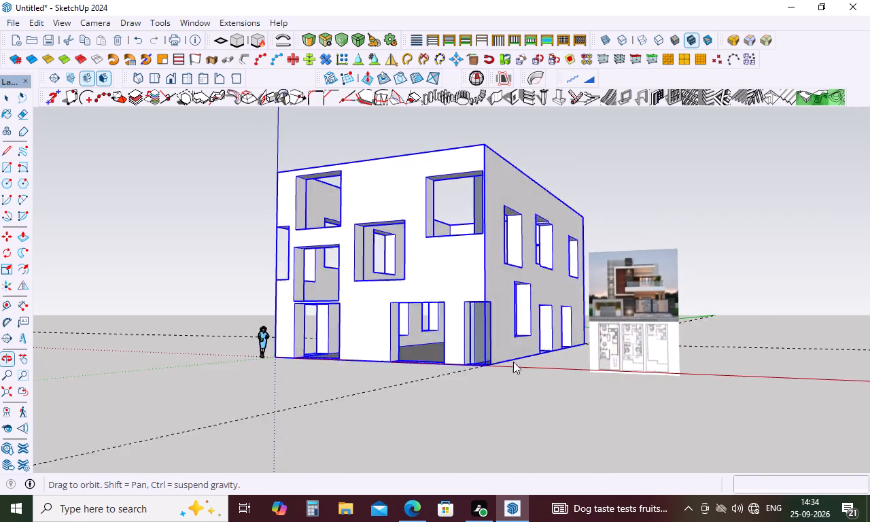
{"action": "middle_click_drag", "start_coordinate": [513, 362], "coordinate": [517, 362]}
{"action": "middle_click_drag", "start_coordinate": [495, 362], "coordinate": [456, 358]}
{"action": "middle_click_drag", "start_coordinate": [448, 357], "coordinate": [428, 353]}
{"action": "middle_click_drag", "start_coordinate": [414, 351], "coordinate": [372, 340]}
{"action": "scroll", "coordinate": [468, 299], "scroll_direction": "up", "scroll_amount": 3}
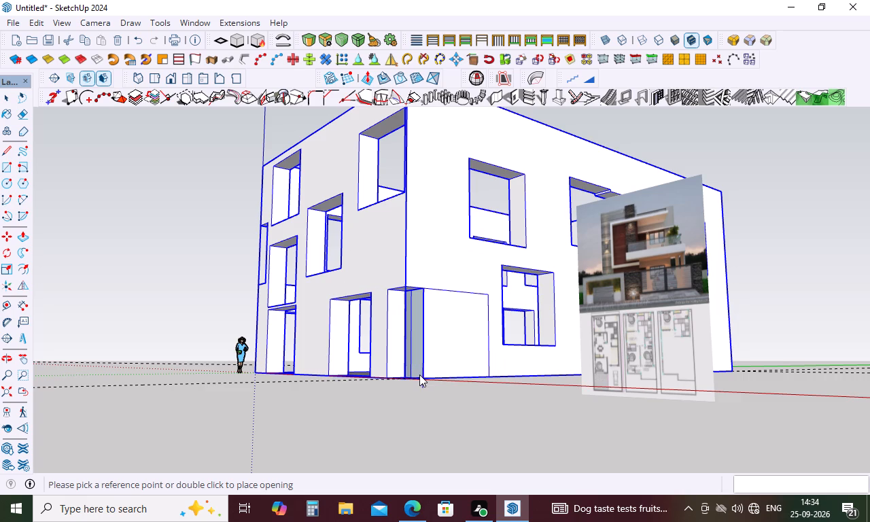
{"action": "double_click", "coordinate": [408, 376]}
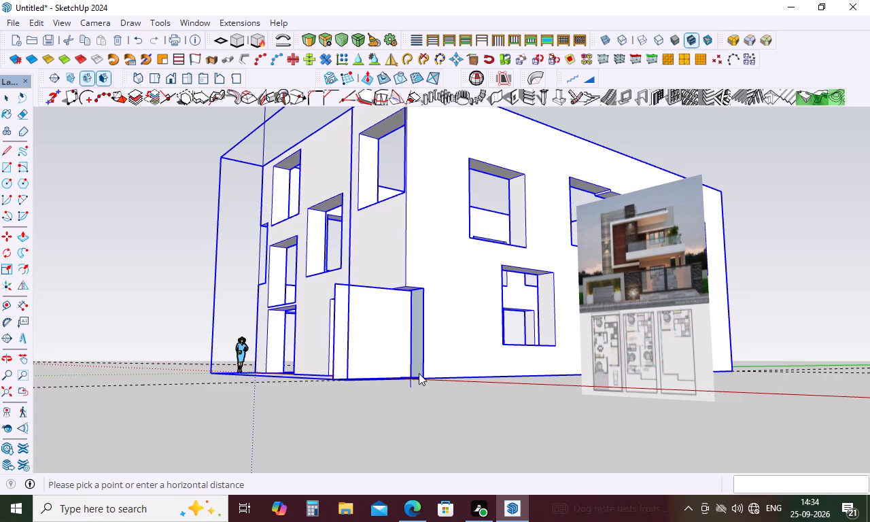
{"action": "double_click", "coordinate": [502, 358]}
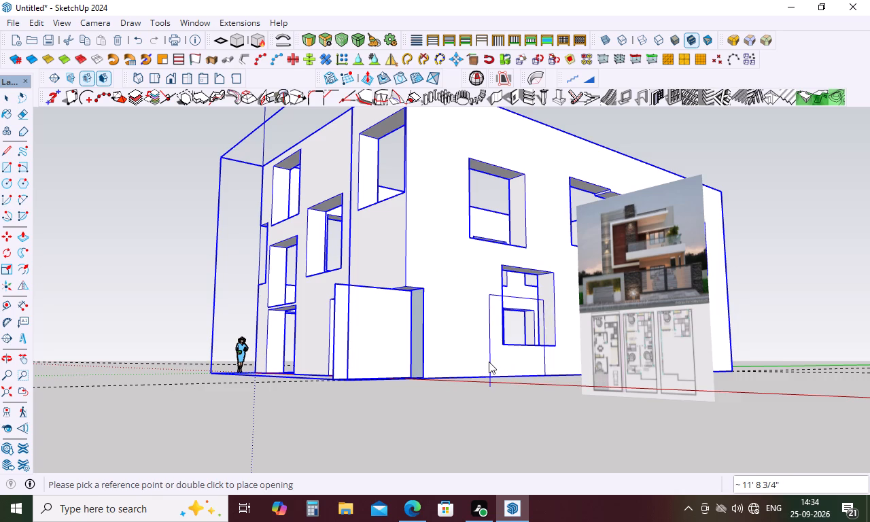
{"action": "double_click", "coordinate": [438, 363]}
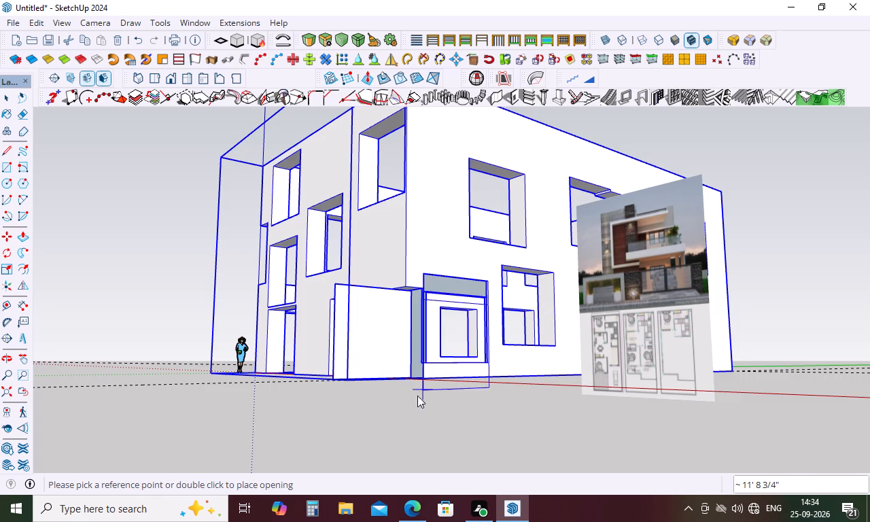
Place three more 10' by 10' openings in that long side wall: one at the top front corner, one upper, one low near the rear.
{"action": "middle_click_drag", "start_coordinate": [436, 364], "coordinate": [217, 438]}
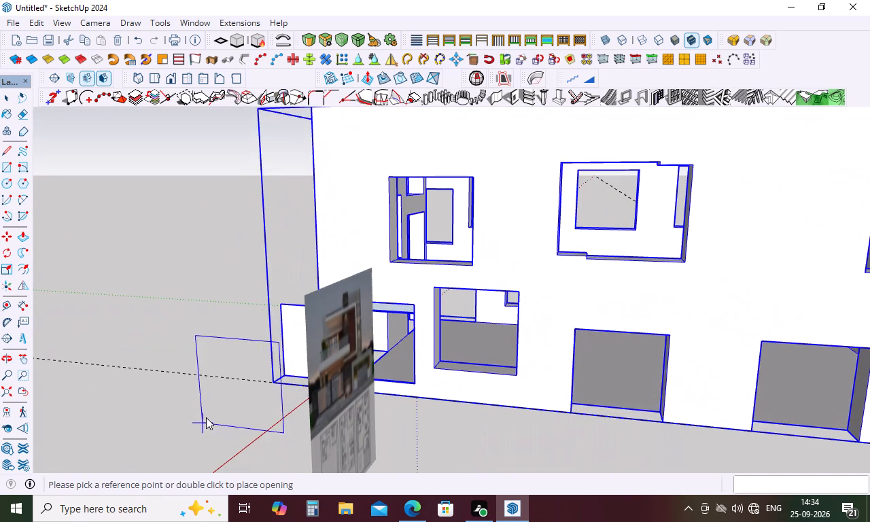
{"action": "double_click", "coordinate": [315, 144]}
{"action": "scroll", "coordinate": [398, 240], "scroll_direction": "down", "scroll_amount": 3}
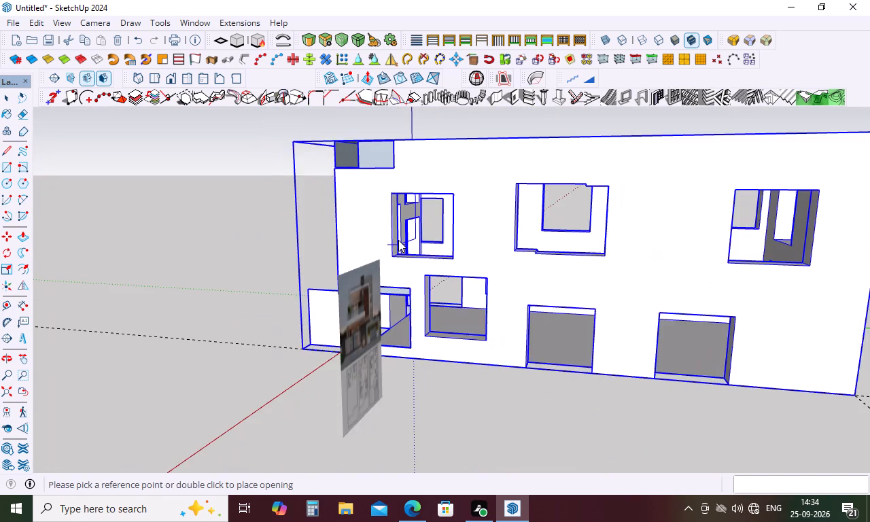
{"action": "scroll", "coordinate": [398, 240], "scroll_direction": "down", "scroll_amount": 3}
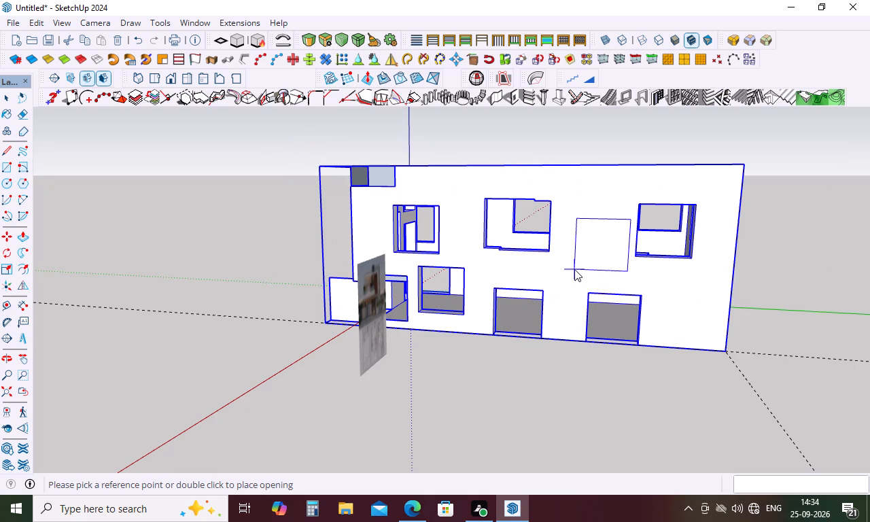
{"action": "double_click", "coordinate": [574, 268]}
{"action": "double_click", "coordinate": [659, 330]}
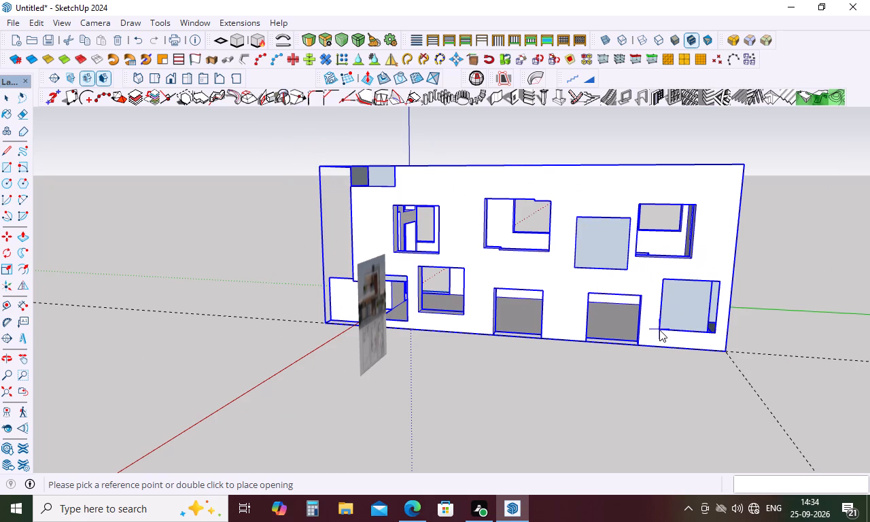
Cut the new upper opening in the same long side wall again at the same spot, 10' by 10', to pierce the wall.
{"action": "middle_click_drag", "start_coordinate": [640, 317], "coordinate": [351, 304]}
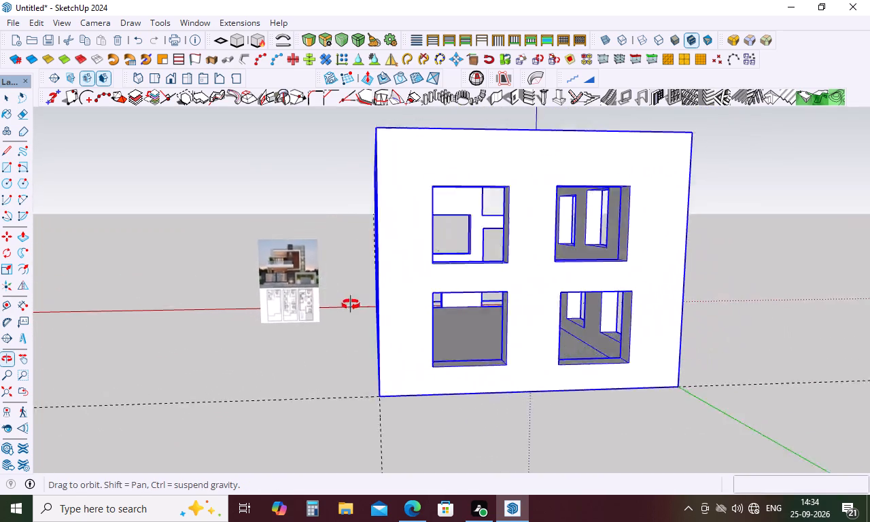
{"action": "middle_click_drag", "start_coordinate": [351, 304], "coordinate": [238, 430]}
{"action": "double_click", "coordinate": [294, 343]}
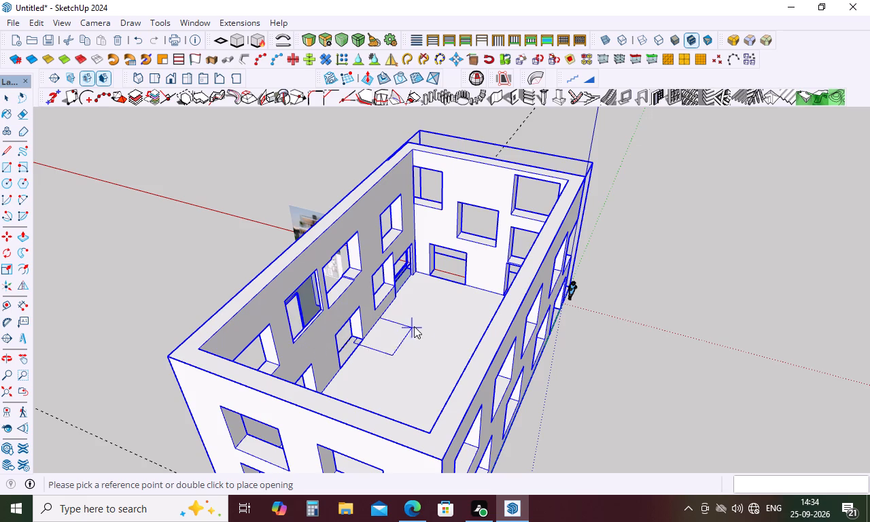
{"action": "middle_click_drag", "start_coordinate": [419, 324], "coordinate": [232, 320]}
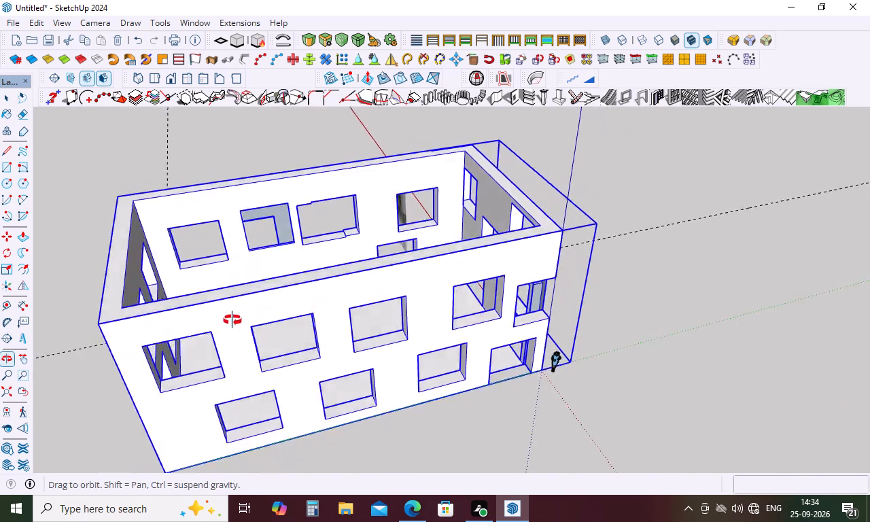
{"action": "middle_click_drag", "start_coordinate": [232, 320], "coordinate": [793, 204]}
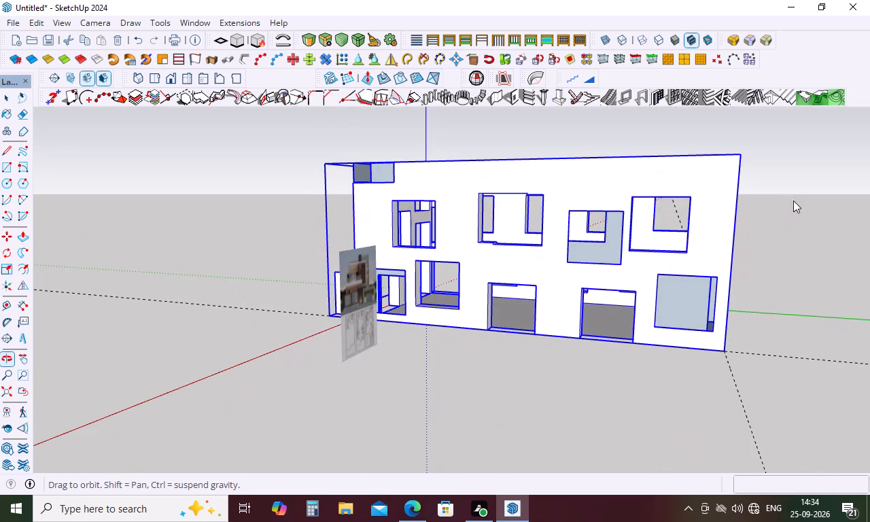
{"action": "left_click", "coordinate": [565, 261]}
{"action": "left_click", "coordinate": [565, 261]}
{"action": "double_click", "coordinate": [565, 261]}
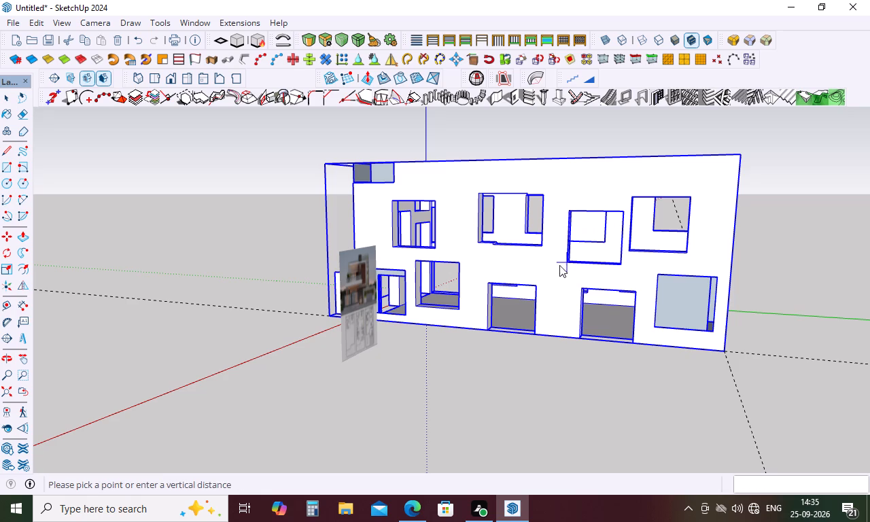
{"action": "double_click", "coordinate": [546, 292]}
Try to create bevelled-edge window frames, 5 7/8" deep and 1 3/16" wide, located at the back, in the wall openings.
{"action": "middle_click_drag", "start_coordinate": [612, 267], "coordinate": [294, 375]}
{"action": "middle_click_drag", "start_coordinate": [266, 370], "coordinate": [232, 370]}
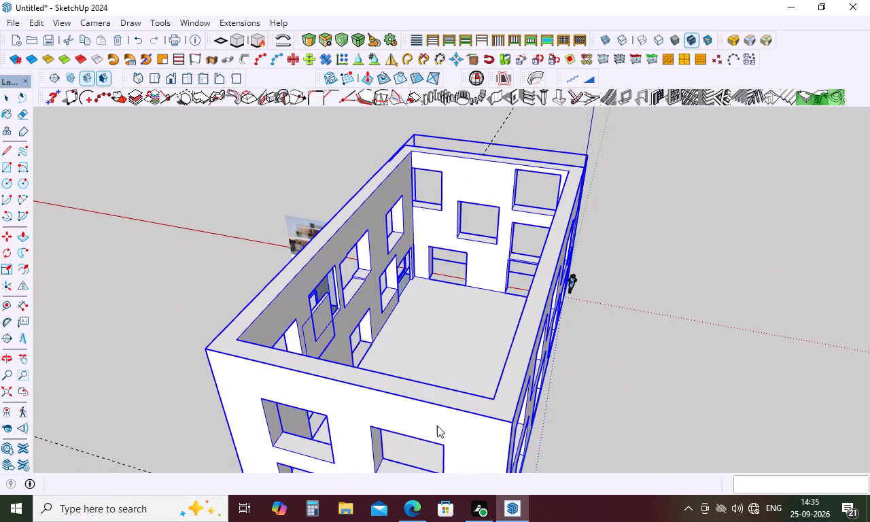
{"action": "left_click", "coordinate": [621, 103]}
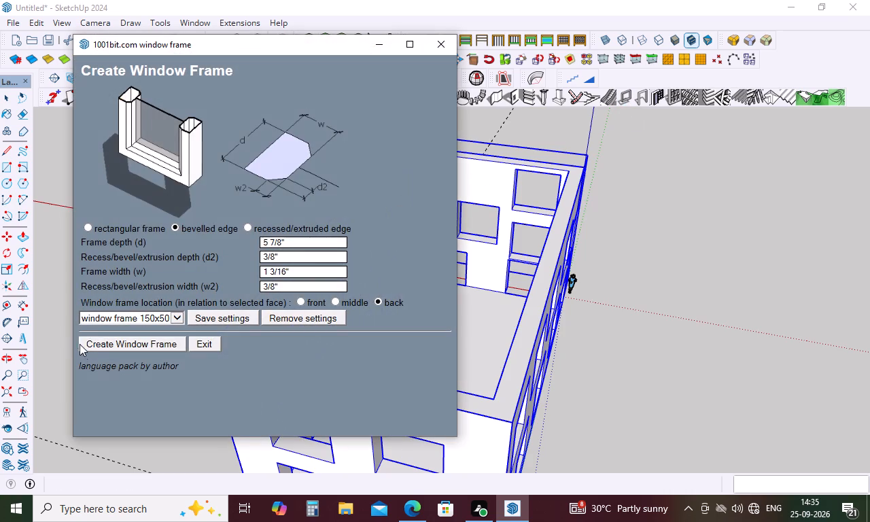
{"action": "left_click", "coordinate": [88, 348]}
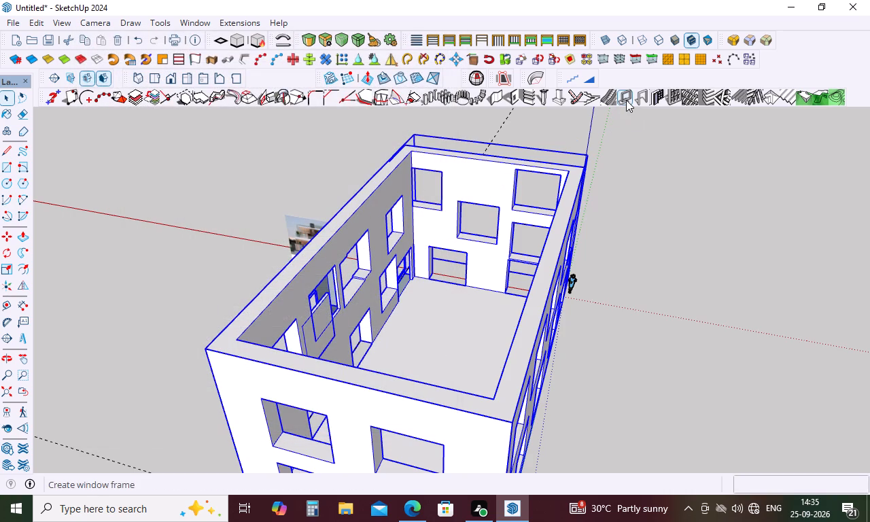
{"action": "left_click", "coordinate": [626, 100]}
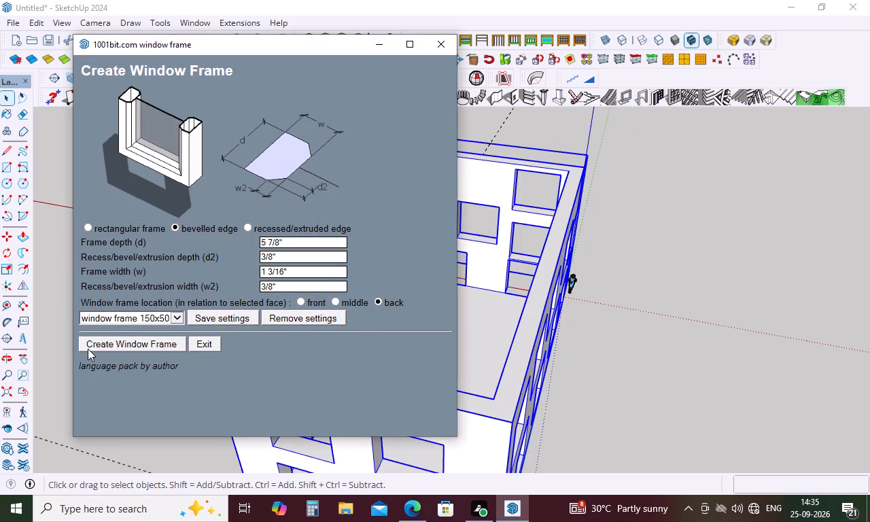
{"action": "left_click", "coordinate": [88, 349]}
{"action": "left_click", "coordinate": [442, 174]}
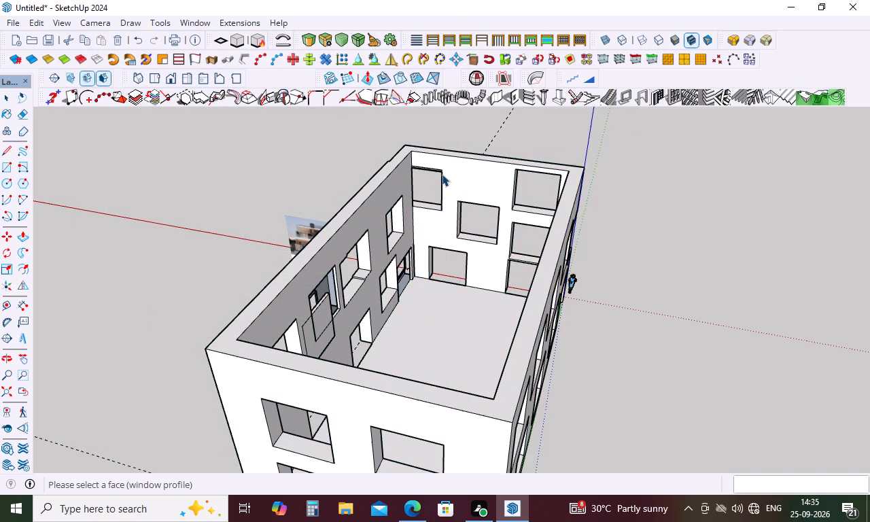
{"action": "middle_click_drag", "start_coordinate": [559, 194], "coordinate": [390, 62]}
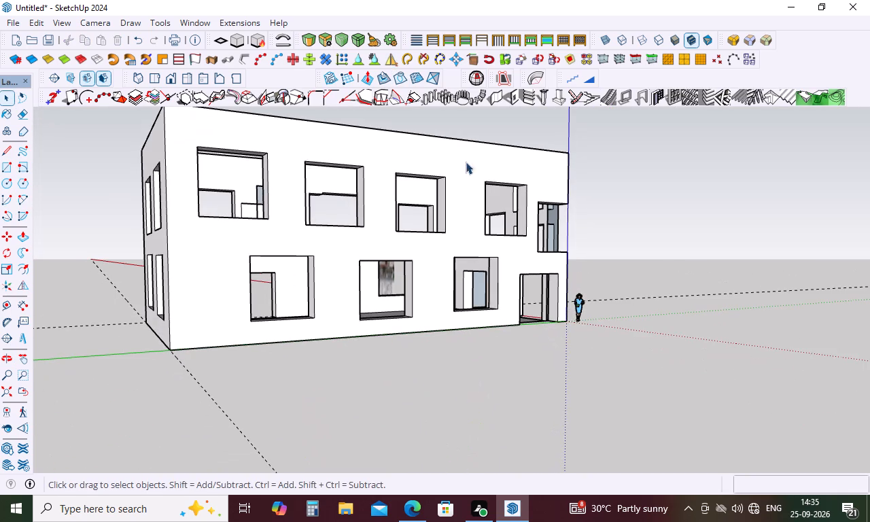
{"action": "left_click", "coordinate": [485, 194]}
Delete the whole grouped building with all its wall openings.
{"action": "middle_click_drag", "start_coordinate": [580, 183], "coordinate": [385, 275]}
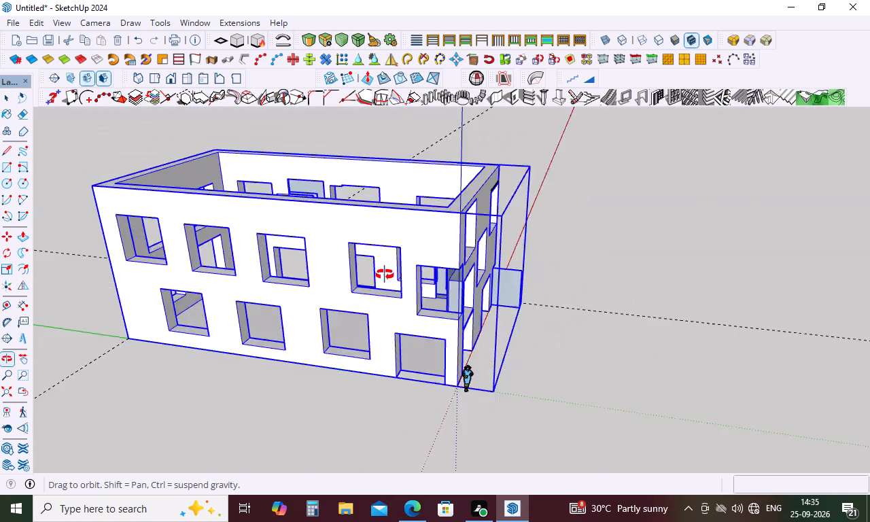
{"action": "middle_click_drag", "start_coordinate": [385, 275], "coordinate": [321, 322]}
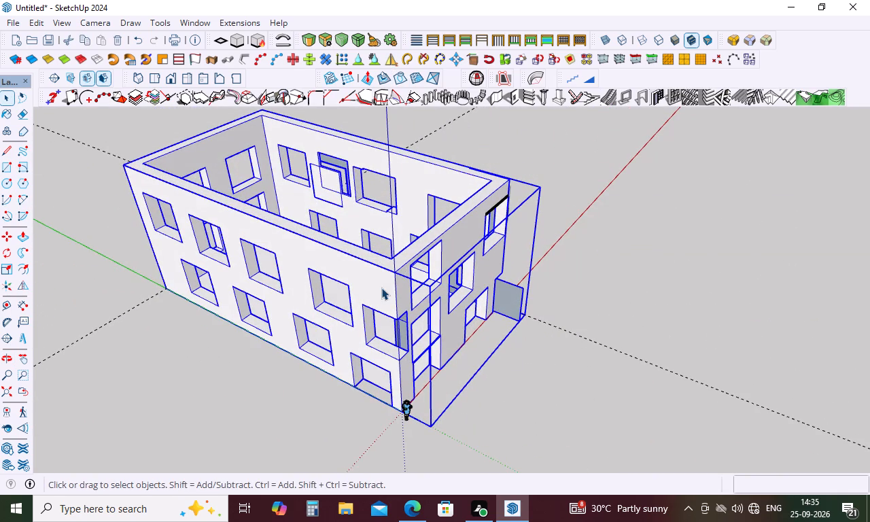
{"action": "key", "text": "space"}
{"action": "left_click", "coordinate": [536, 434]}
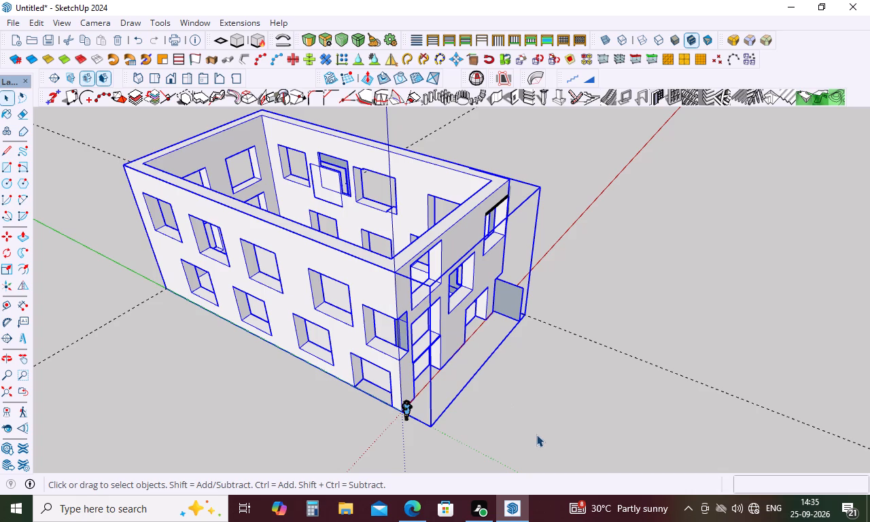
{"action": "left_click", "coordinate": [450, 287]}
{"action": "key", "text": "Delete"}
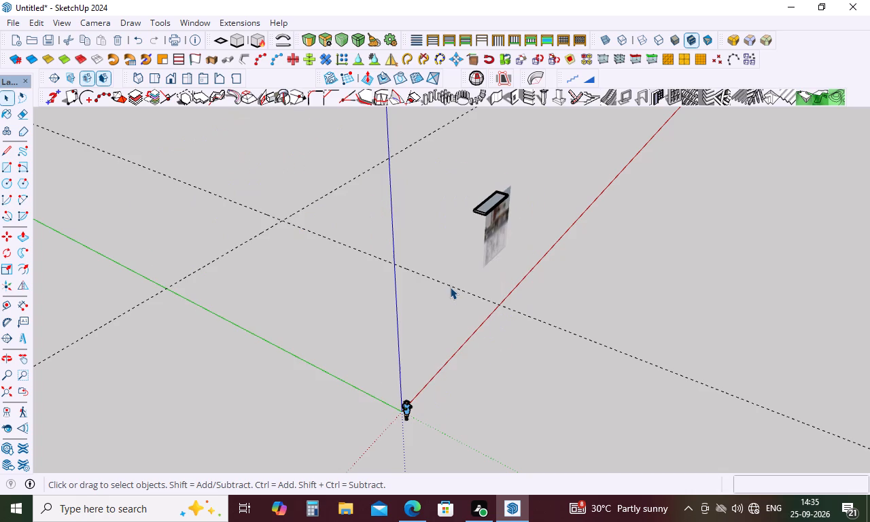
Delete the leftover window frame together with the guide line crossing it.
{"action": "scroll", "coordinate": [501, 268], "scroll_direction": "down", "scroll_amount": 5}
{"action": "middle_click_drag", "start_coordinate": [589, 249], "coordinate": [463, 191]}
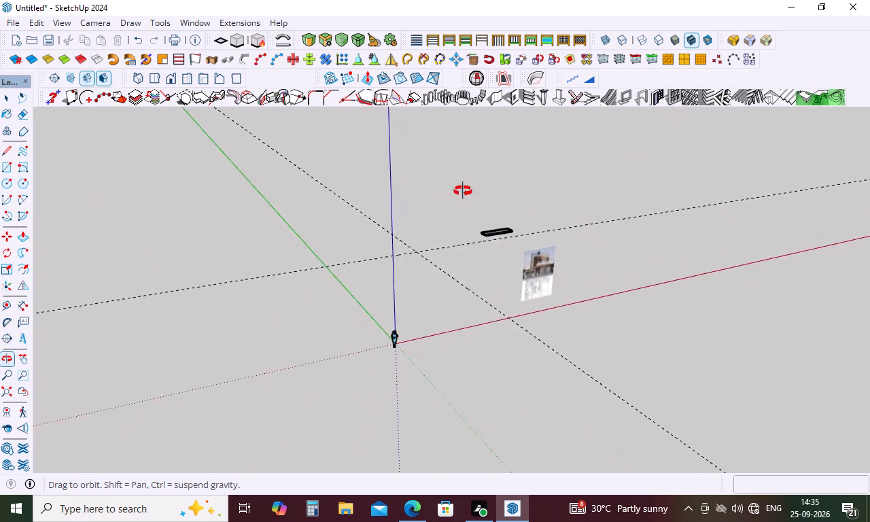
{"action": "middle_click_drag", "start_coordinate": [463, 191], "coordinate": [355, 171]}
{"action": "left_click_drag", "start_coordinate": [512, 226], "coordinate": [450, 238]}
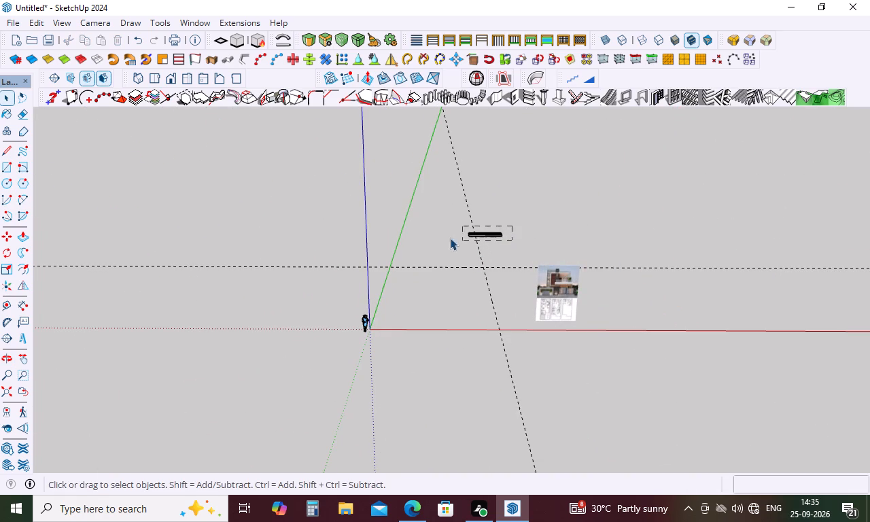
{"action": "left_click_drag", "start_coordinate": [450, 238], "coordinate": [408, 238]}
{"action": "key", "text": "Delete"}
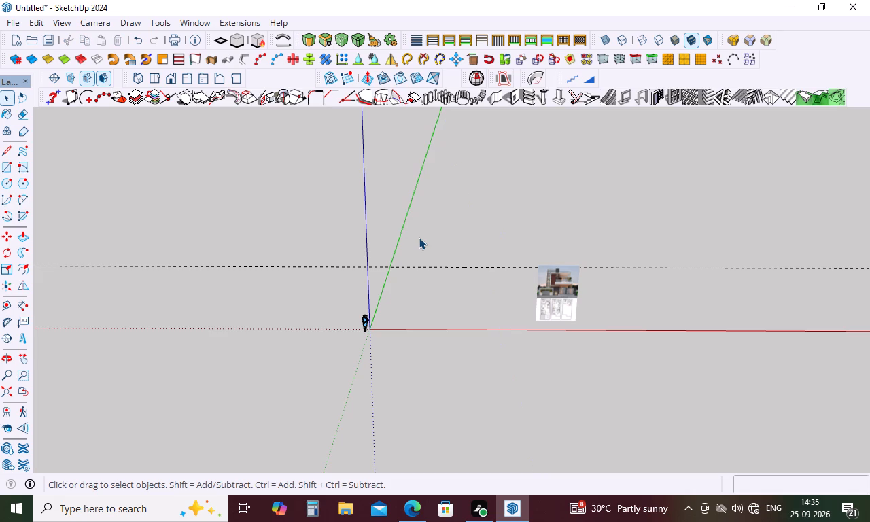
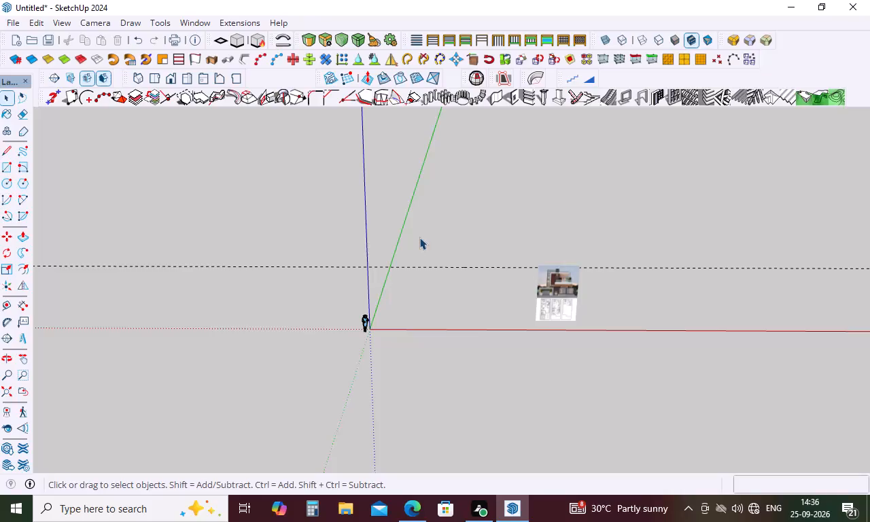
Examine the house elevation in the upright reference image, including its stone column, white frame, balcony and windows.
{"action": "middle_click_drag", "start_coordinate": [482, 300], "coordinate": [482, 334]}
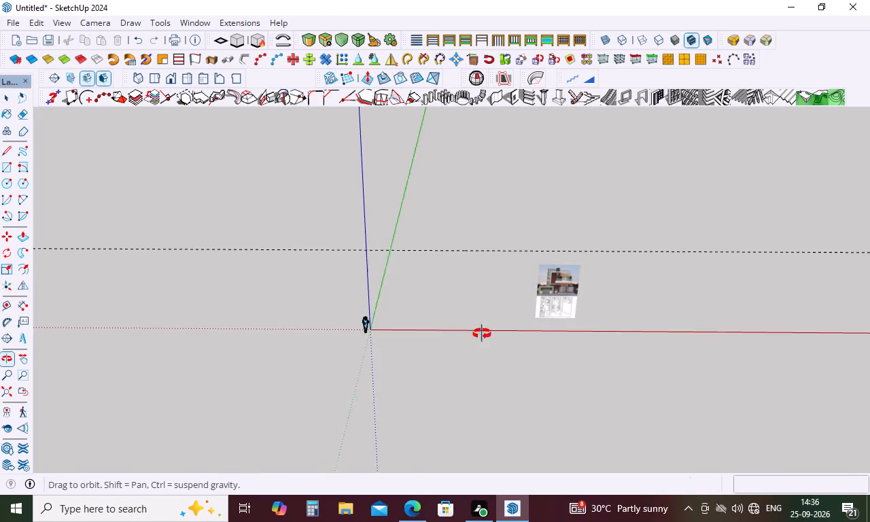
{"action": "middle_click_drag", "start_coordinate": [482, 334], "coordinate": [470, 273]}
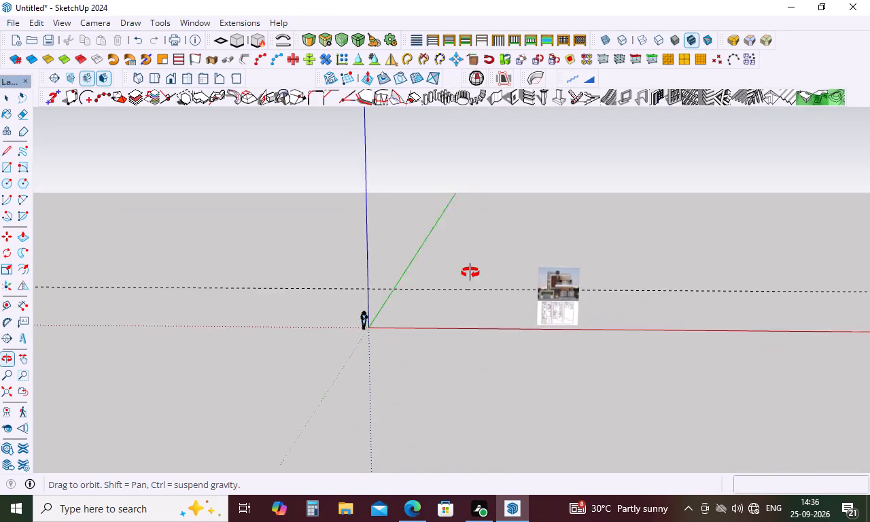
{"action": "middle_click_drag", "start_coordinate": [470, 273], "coordinate": [644, 302]}
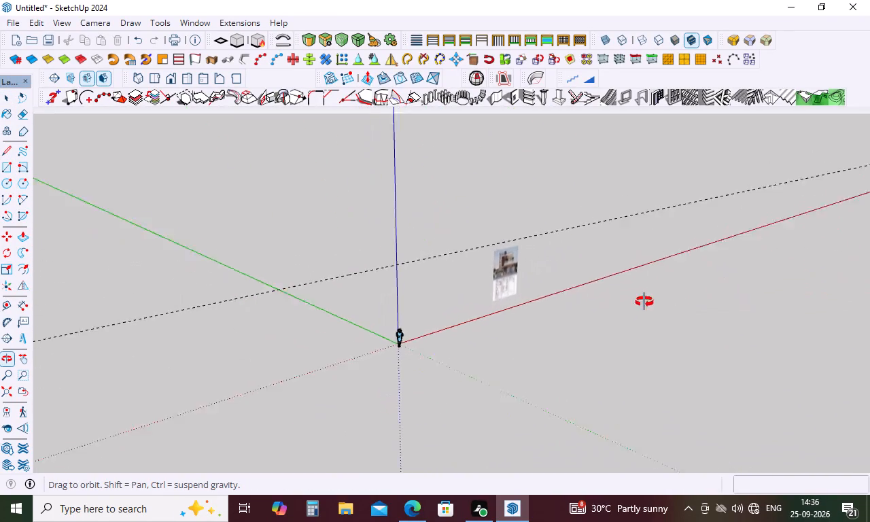
{"action": "middle_click_drag", "start_coordinate": [644, 302], "coordinate": [525, 203]}
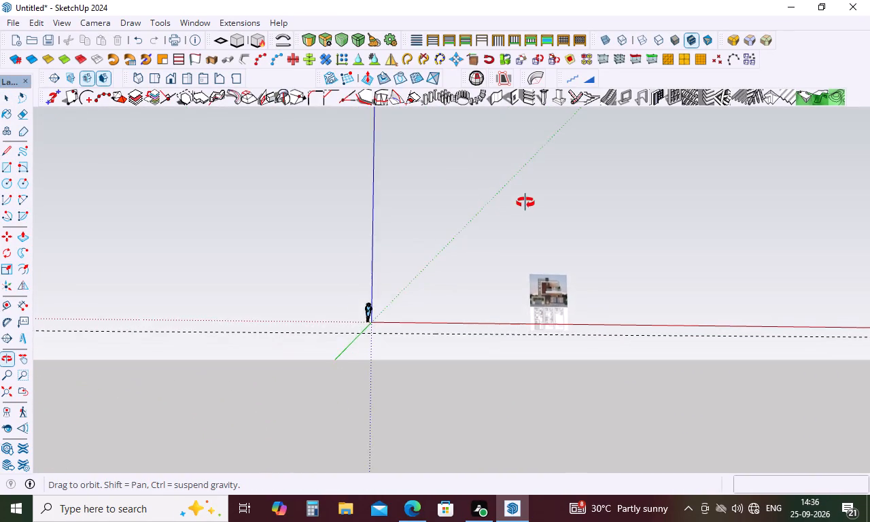
{"action": "middle_click_drag", "start_coordinate": [525, 203], "coordinate": [302, 330]}
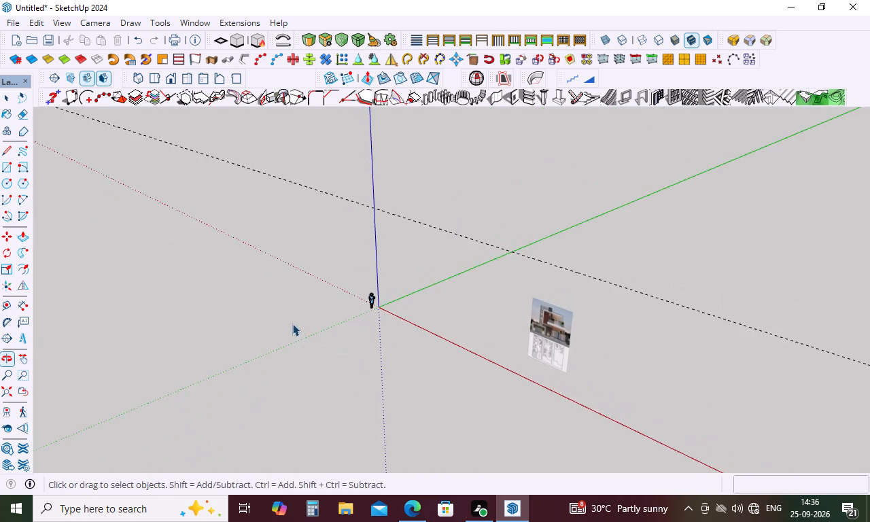
{"action": "middle_click_drag", "start_coordinate": [290, 322], "coordinate": [529, 330]}
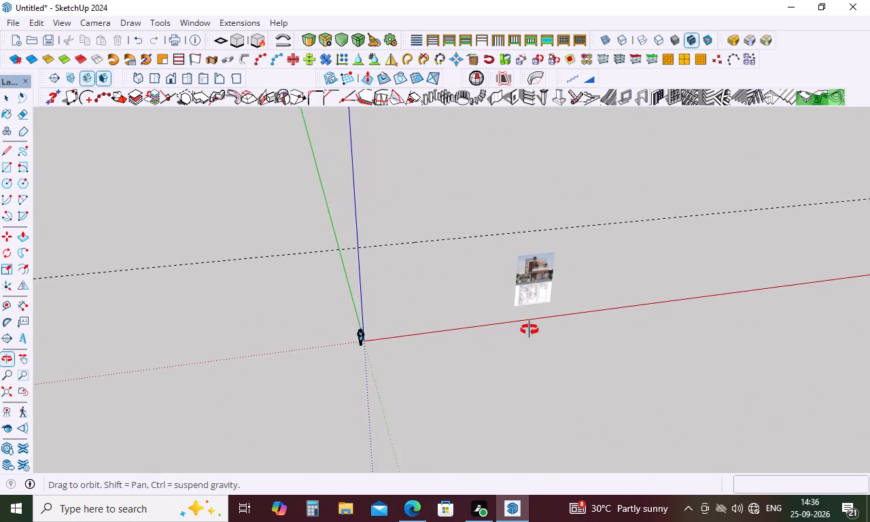
{"action": "middle_click_drag", "start_coordinate": [529, 330], "coordinate": [525, 292]}
{"action": "scroll", "coordinate": [560, 272], "scroll_direction": "up", "scroll_amount": 5}
{"action": "scroll", "coordinate": [706, 288], "scroll_direction": "up", "scroll_amount": 5}
{"action": "scroll", "coordinate": [525, 294], "scroll_direction": "up", "scroll_amount": 1}
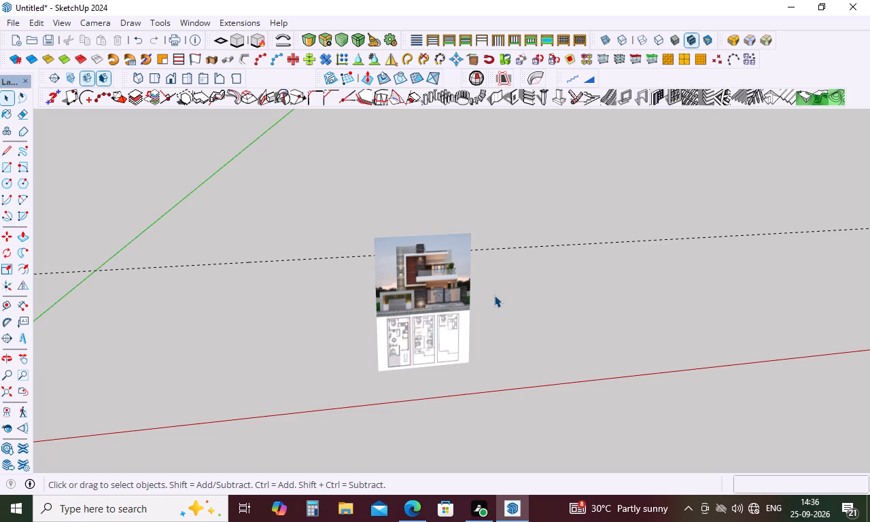
{"action": "scroll", "coordinate": [438, 247], "scroll_direction": "up", "scroll_amount": 9}
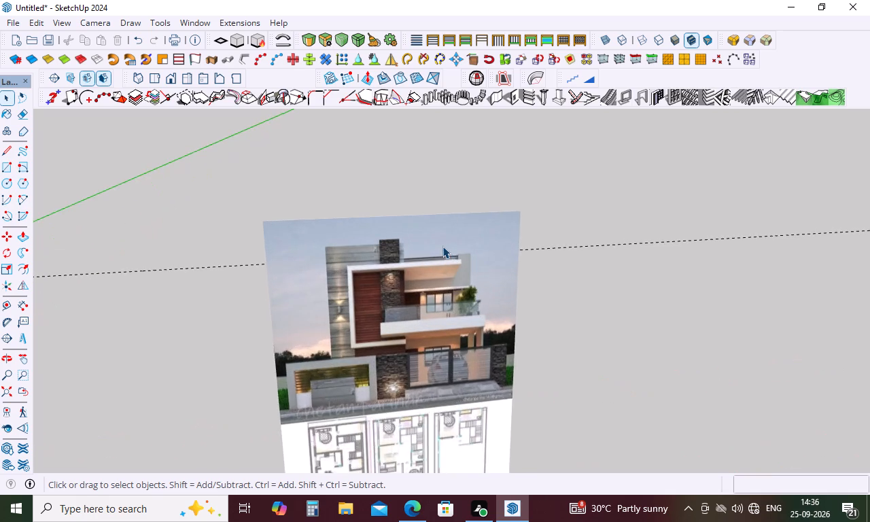
{"action": "scroll", "coordinate": [447, 245], "scroll_direction": "up", "scroll_amount": 5}
{"action": "scroll", "coordinate": [358, 265], "scroll_direction": "up", "scroll_amount": 1}
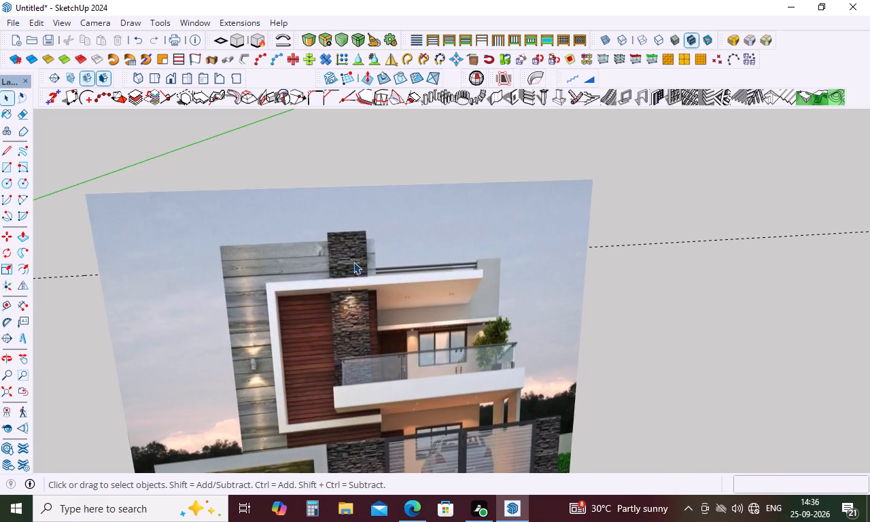
{"action": "scroll", "coordinate": [353, 262], "scroll_direction": "down", "scroll_amount": 7}
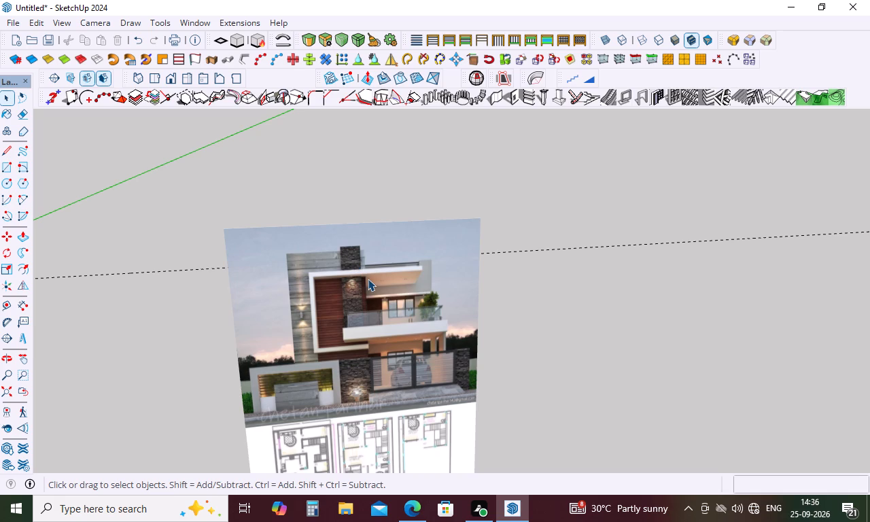
{"action": "scroll", "coordinate": [368, 292], "scroll_direction": "up", "scroll_amount": 2}
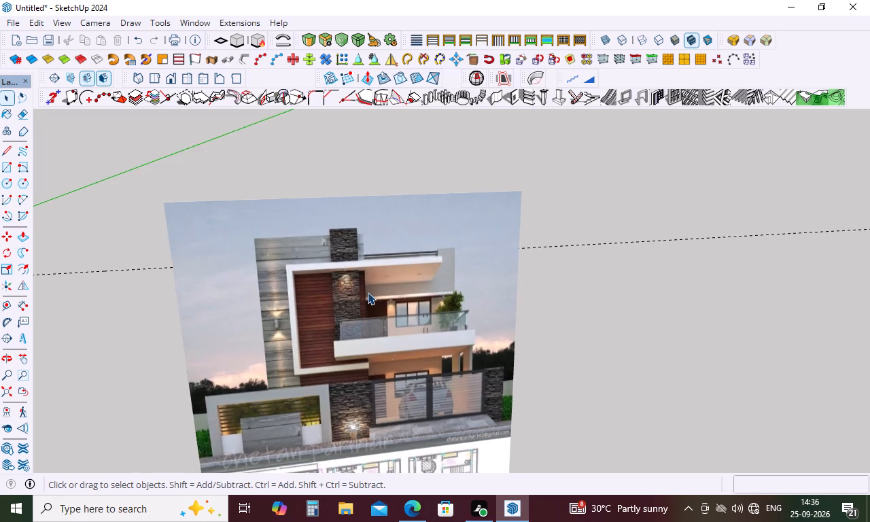
{"action": "scroll", "coordinate": [368, 292], "scroll_direction": "up", "scroll_amount": 6}
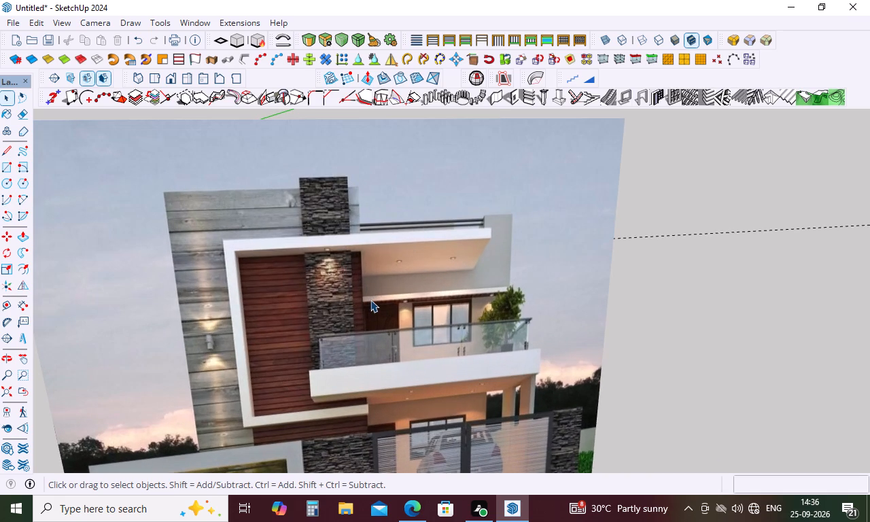
{"action": "scroll", "coordinate": [370, 300], "scroll_direction": "up", "scroll_amount": 3}
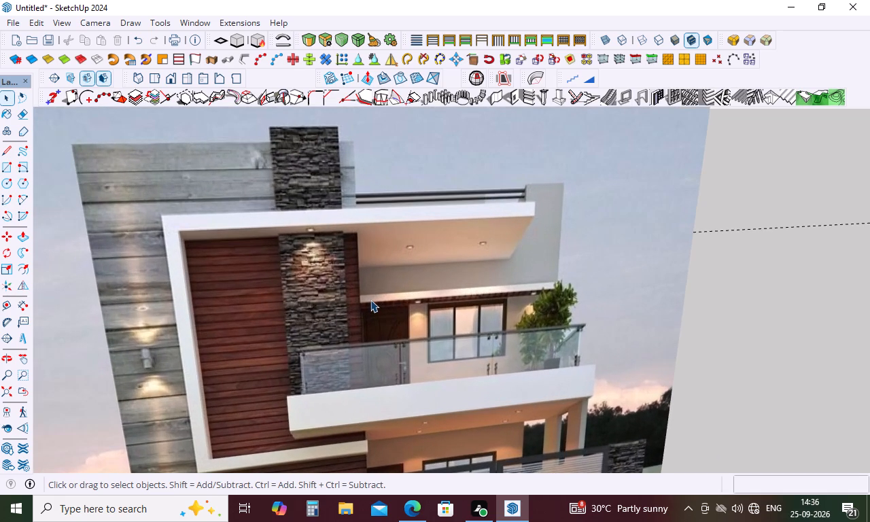
{"action": "scroll", "coordinate": [370, 300], "scroll_direction": "down", "scroll_amount": 7}
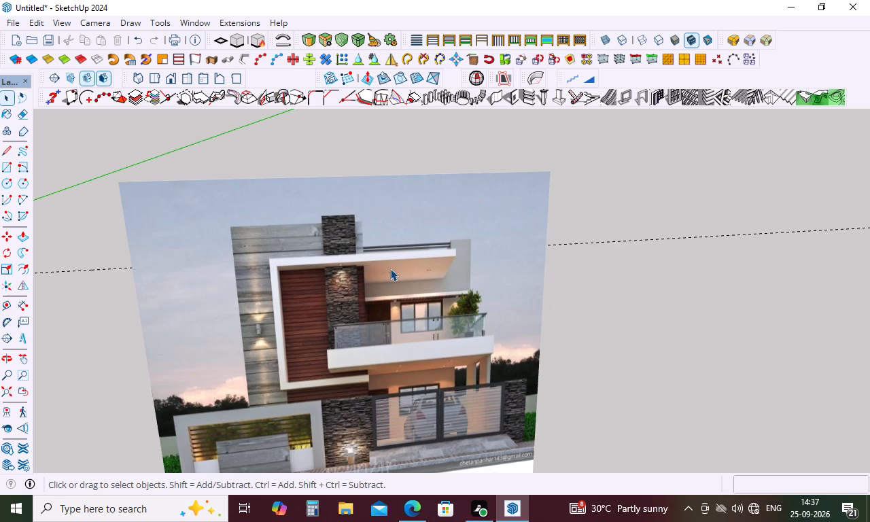
Examine the whole reference image from the front, comparing the house elevation with the three floor plans below it.
{"action": "scroll", "coordinate": [389, 267], "scroll_direction": "down", "scroll_amount": 18}
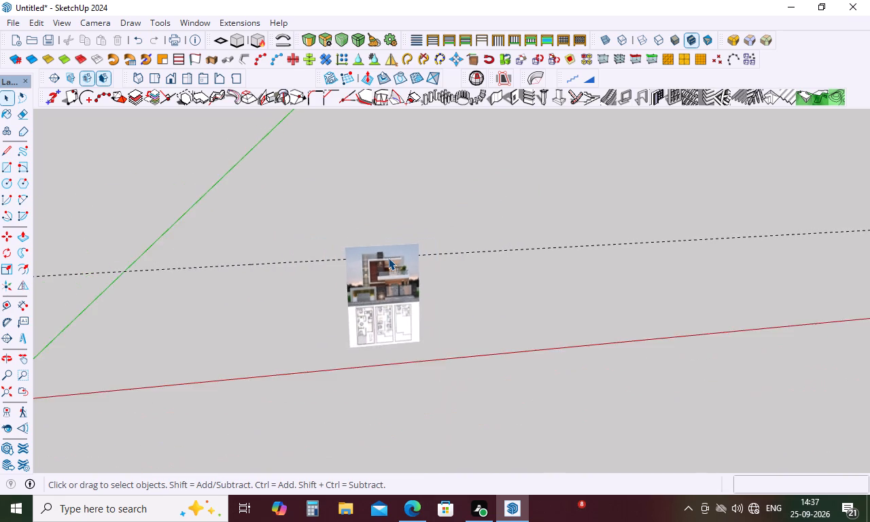
{"action": "scroll", "coordinate": [388, 258], "scroll_direction": "down", "scroll_amount": 5}
{"action": "middle_click_drag", "start_coordinate": [388, 258], "coordinate": [561, 430]}
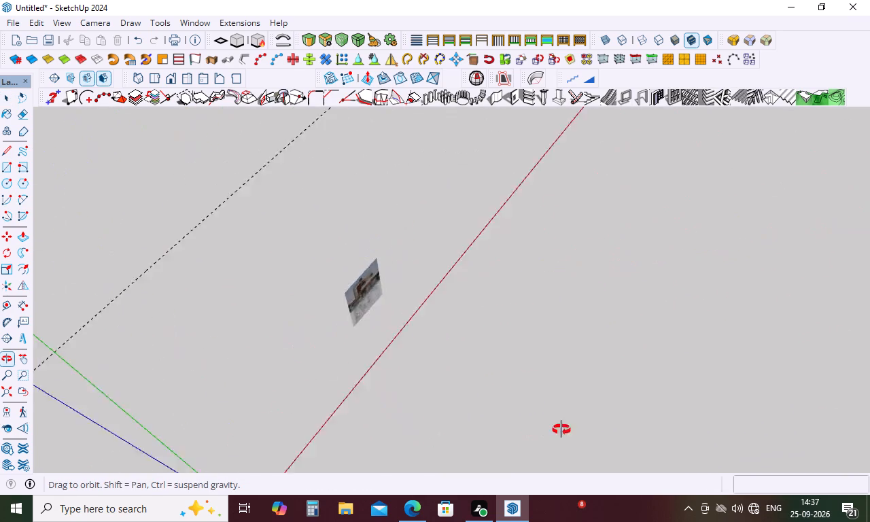
{"action": "middle_click_drag", "start_coordinate": [561, 430], "coordinate": [396, 166]}
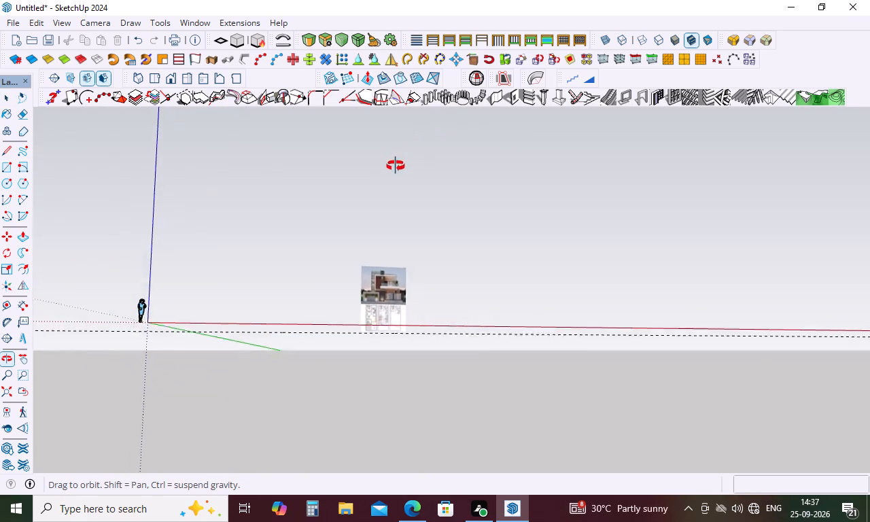
{"action": "middle_click_drag", "start_coordinate": [396, 166], "coordinate": [379, 207]}
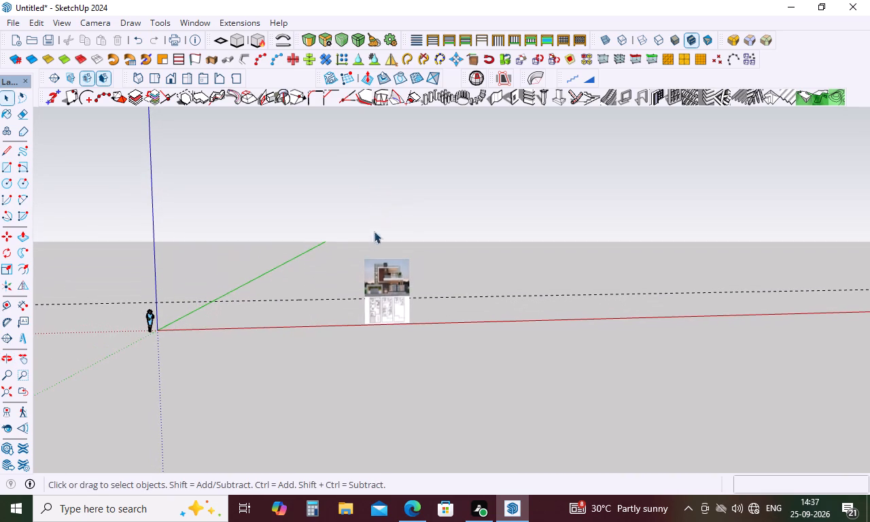
{"action": "scroll", "coordinate": [388, 296], "scroll_direction": "up", "scroll_amount": 11}
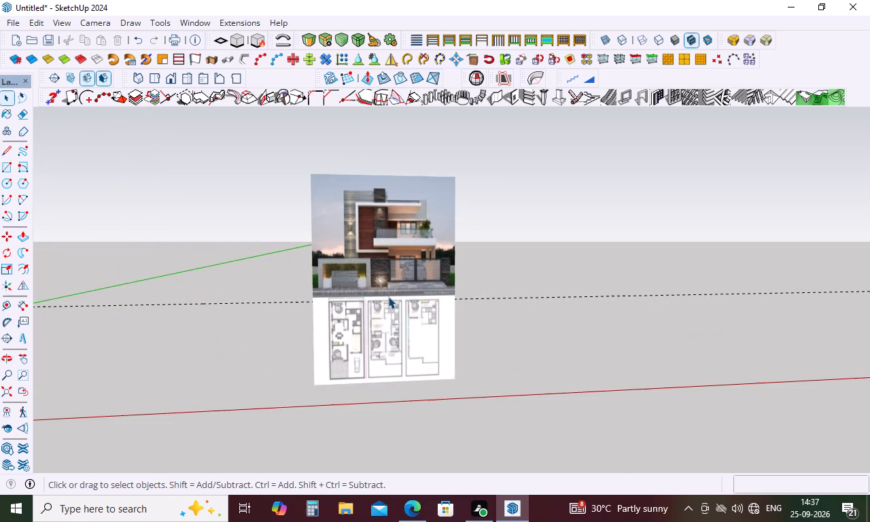
{"action": "scroll", "coordinate": [388, 296], "scroll_direction": "up", "scroll_amount": 5}
{"action": "scroll", "coordinate": [388, 296], "scroll_direction": "down", "scroll_amount": 5}
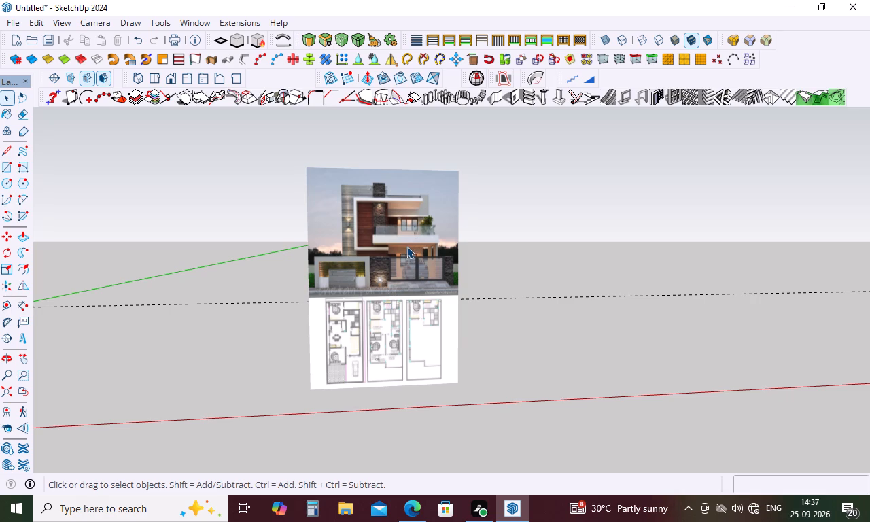
{"action": "scroll", "coordinate": [404, 247], "scroll_direction": "up", "scroll_amount": 5}
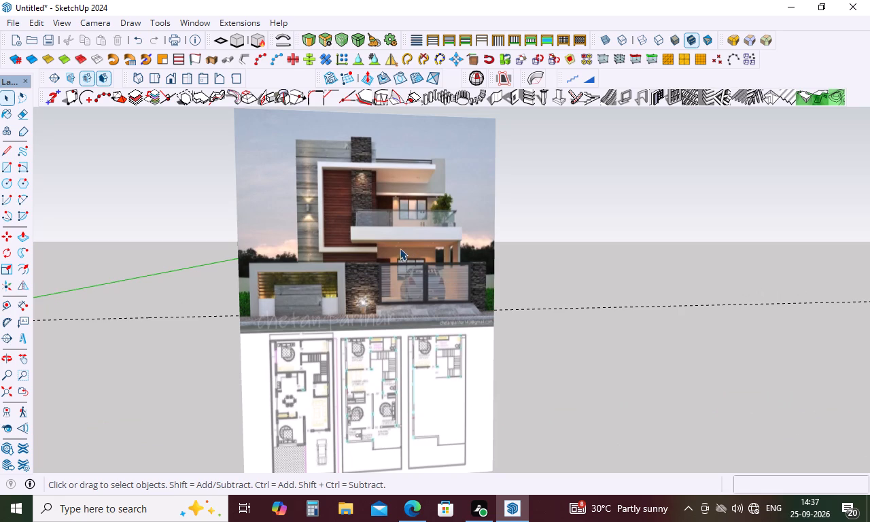
Delete all guides in the model, including the long dashed line running behind the reference image.
{"action": "scroll", "coordinate": [383, 252], "scroll_direction": "down", "scroll_amount": 12}
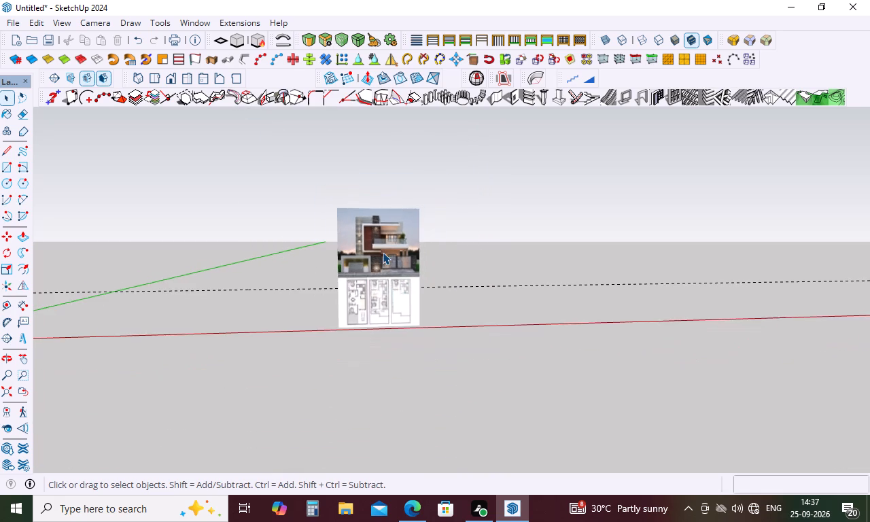
{"action": "scroll", "coordinate": [383, 252], "scroll_direction": "down", "scroll_amount": 8}
{"action": "scroll", "coordinate": [314, 253], "scroll_direction": "up", "scroll_amount": 4}
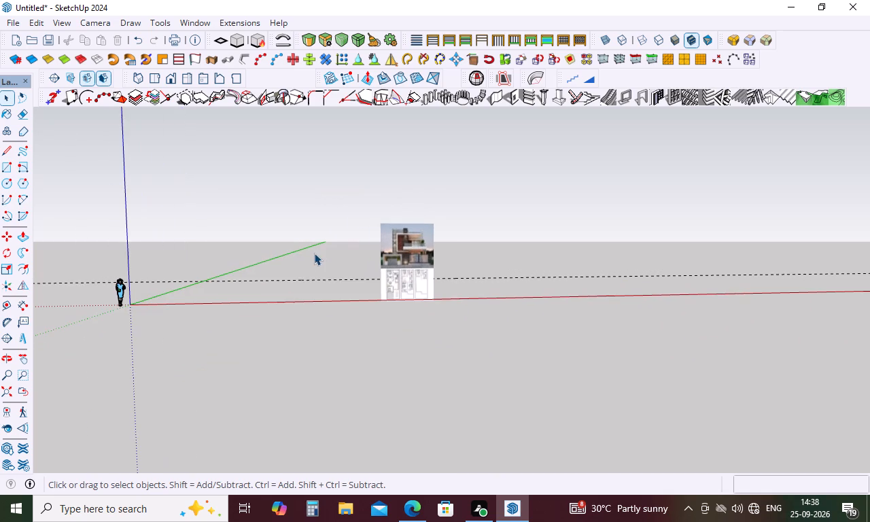
{"action": "scroll", "coordinate": [436, 257], "scroll_direction": "up", "scroll_amount": 8}
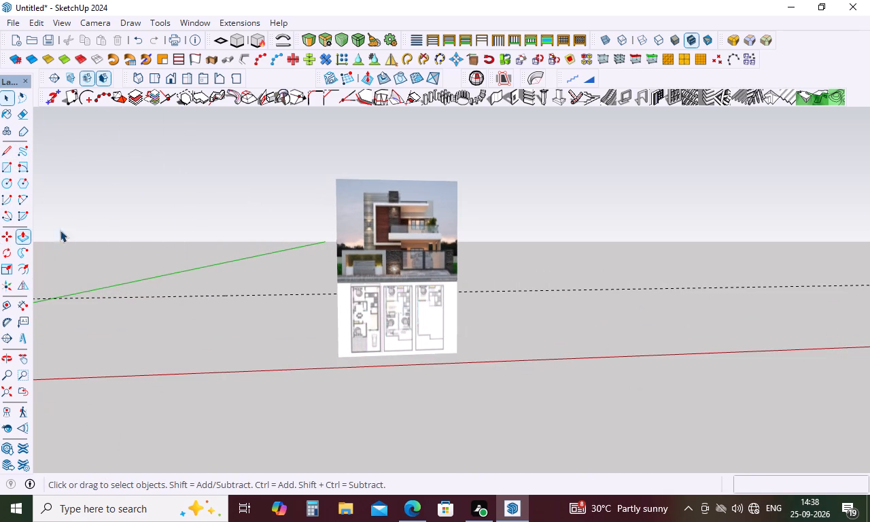
{"action": "scroll", "coordinate": [241, 275], "scroll_direction": "down", "scroll_amount": 2}
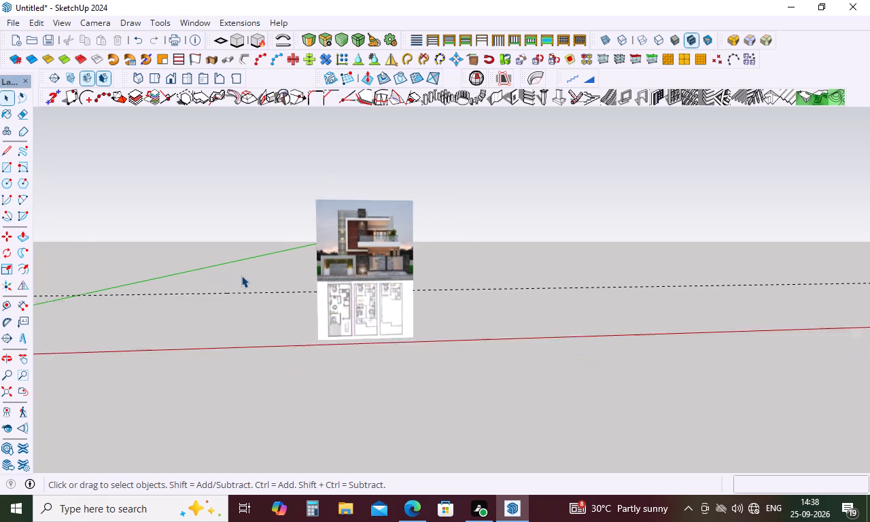
{"action": "scroll", "coordinate": [241, 275], "scroll_direction": "down", "scroll_amount": 7}
{"action": "left_click", "coordinate": [38, 24]}
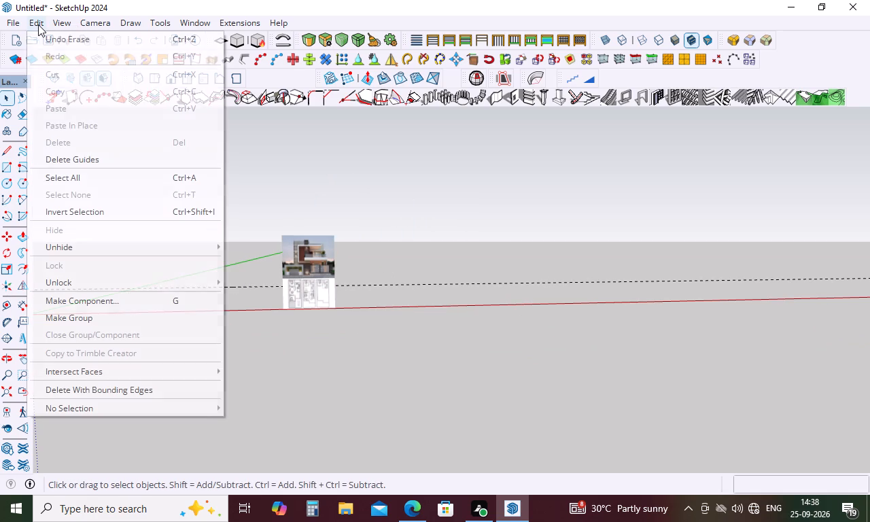
{"action": "left_click", "coordinate": [107, 162]}
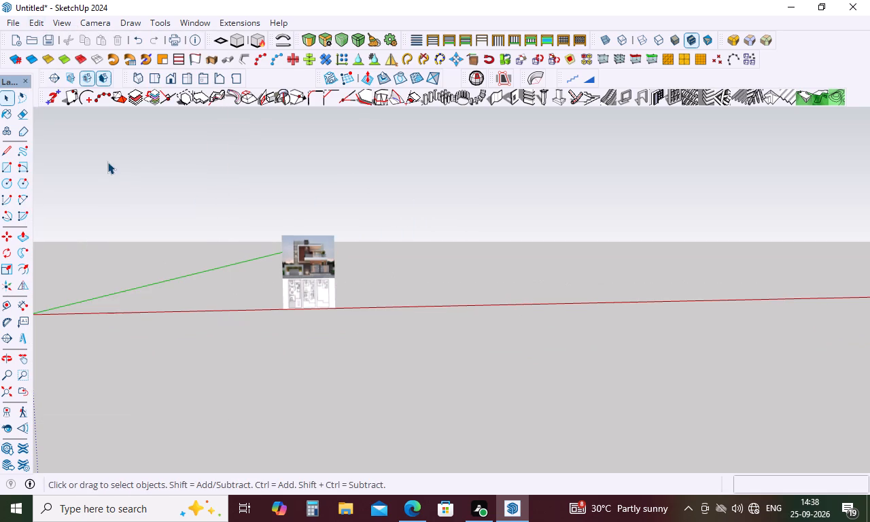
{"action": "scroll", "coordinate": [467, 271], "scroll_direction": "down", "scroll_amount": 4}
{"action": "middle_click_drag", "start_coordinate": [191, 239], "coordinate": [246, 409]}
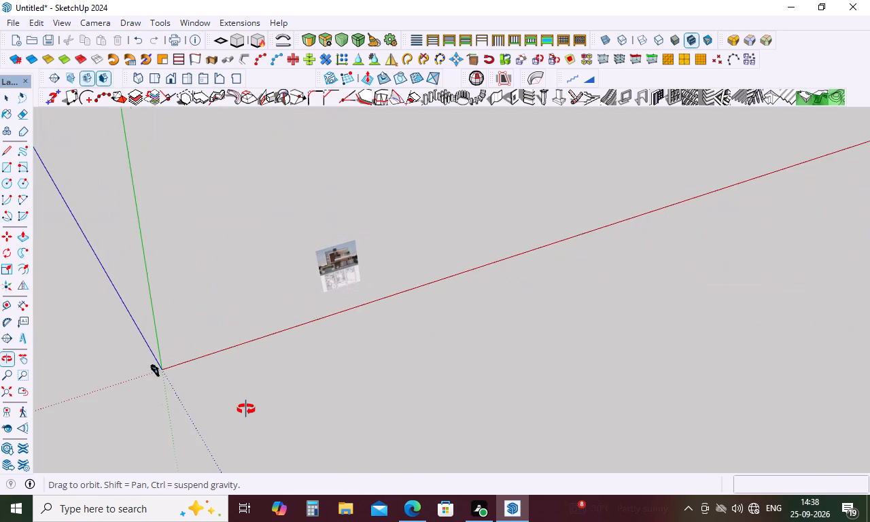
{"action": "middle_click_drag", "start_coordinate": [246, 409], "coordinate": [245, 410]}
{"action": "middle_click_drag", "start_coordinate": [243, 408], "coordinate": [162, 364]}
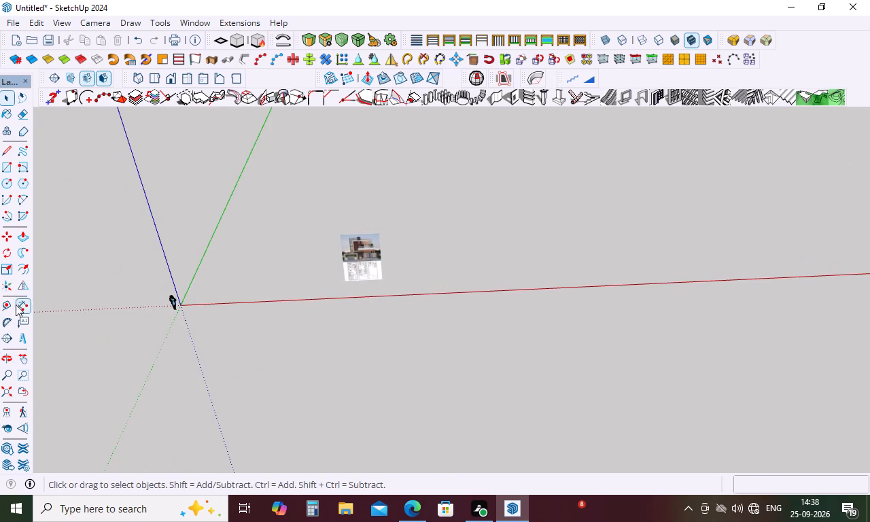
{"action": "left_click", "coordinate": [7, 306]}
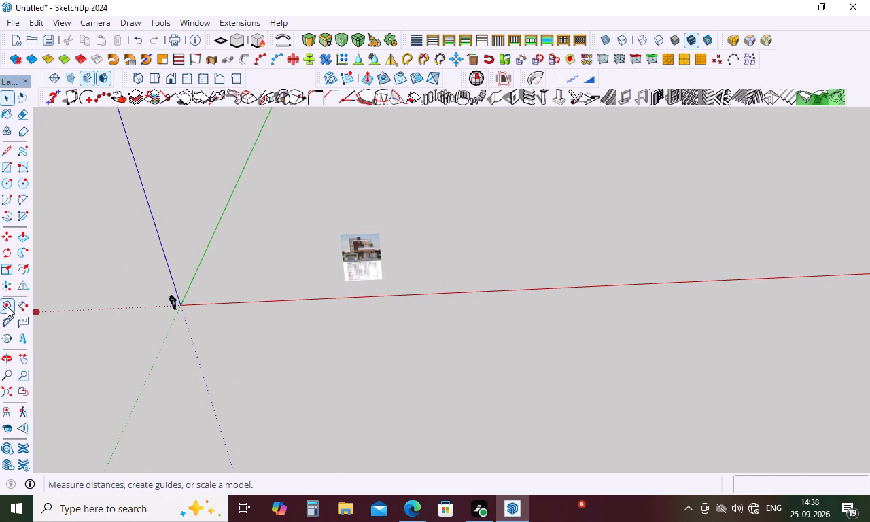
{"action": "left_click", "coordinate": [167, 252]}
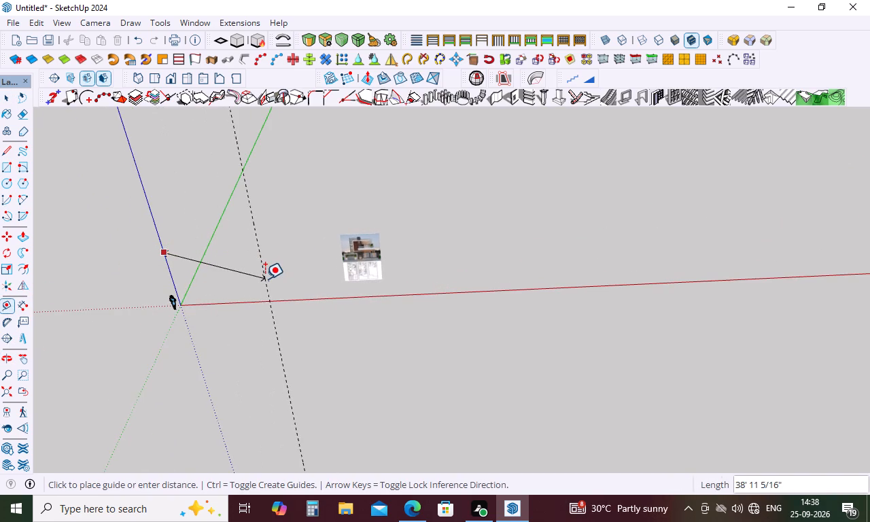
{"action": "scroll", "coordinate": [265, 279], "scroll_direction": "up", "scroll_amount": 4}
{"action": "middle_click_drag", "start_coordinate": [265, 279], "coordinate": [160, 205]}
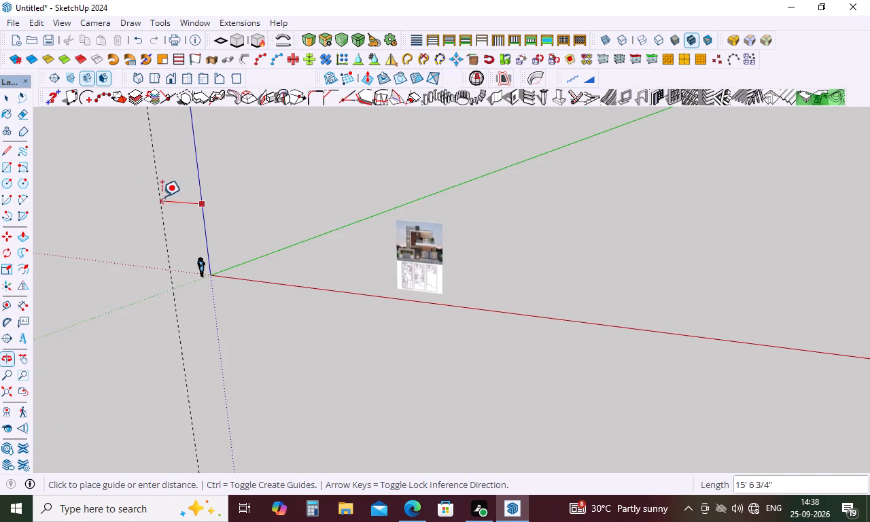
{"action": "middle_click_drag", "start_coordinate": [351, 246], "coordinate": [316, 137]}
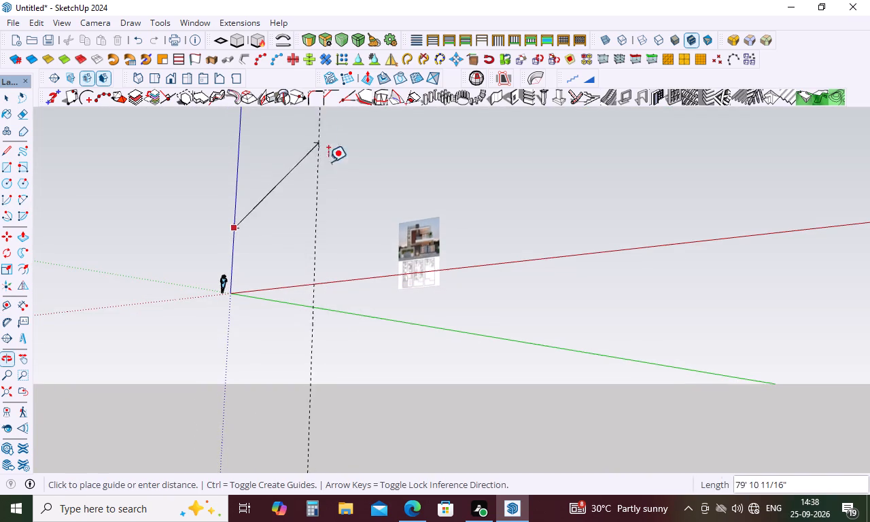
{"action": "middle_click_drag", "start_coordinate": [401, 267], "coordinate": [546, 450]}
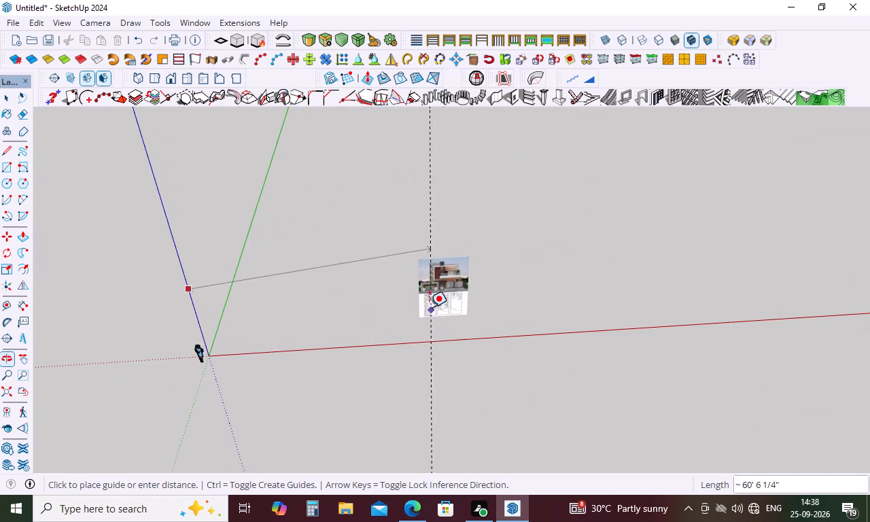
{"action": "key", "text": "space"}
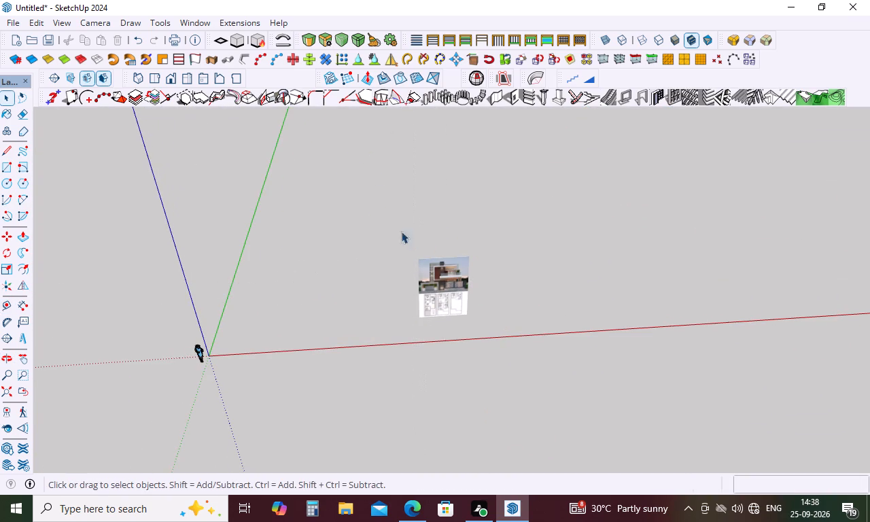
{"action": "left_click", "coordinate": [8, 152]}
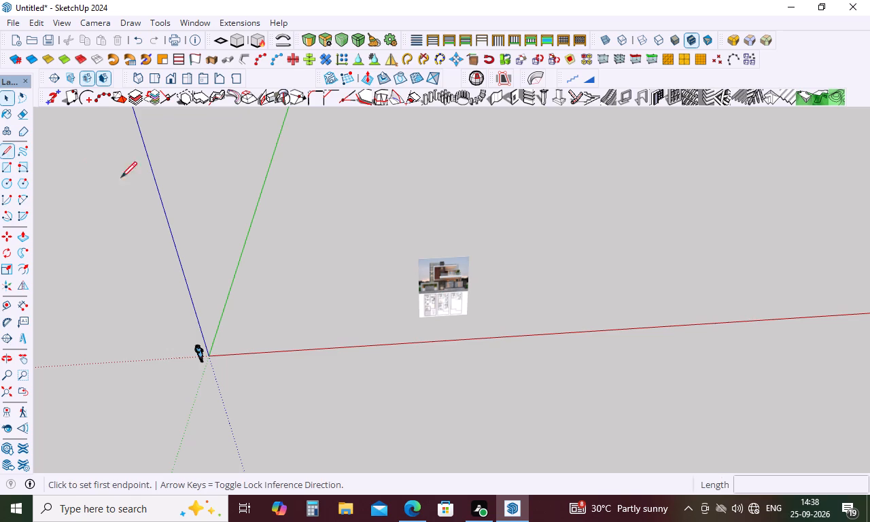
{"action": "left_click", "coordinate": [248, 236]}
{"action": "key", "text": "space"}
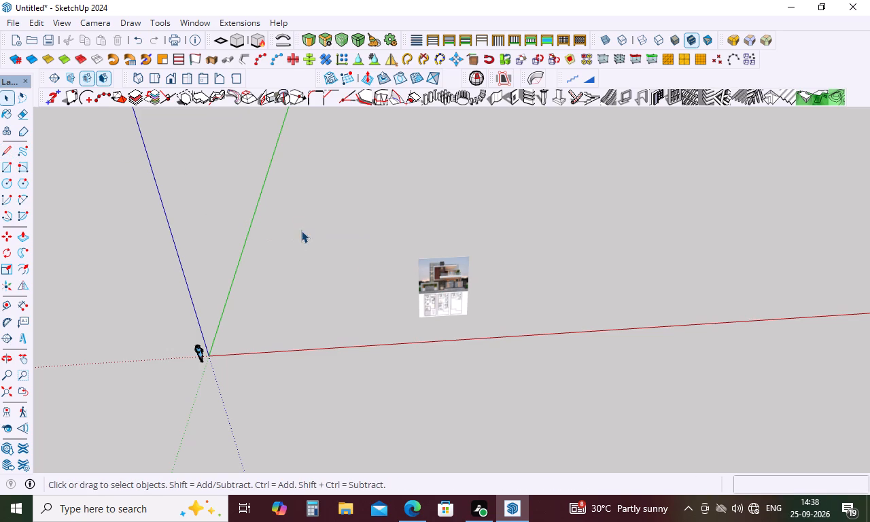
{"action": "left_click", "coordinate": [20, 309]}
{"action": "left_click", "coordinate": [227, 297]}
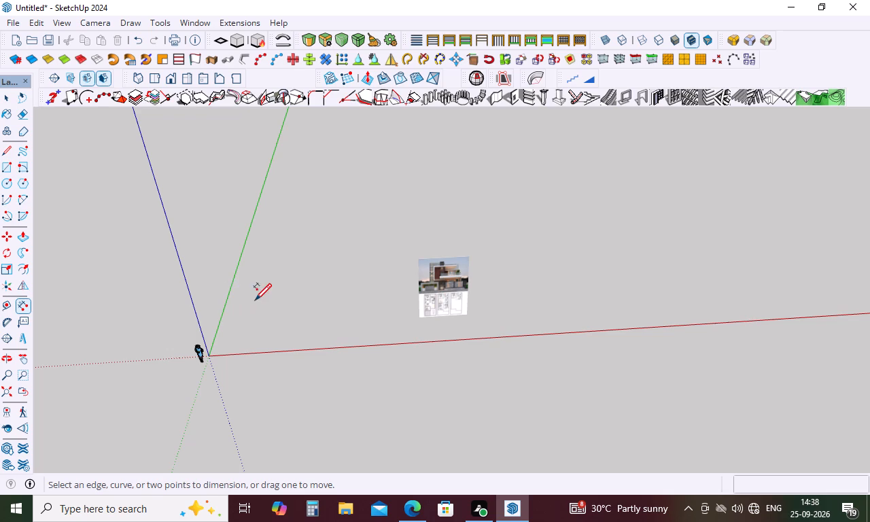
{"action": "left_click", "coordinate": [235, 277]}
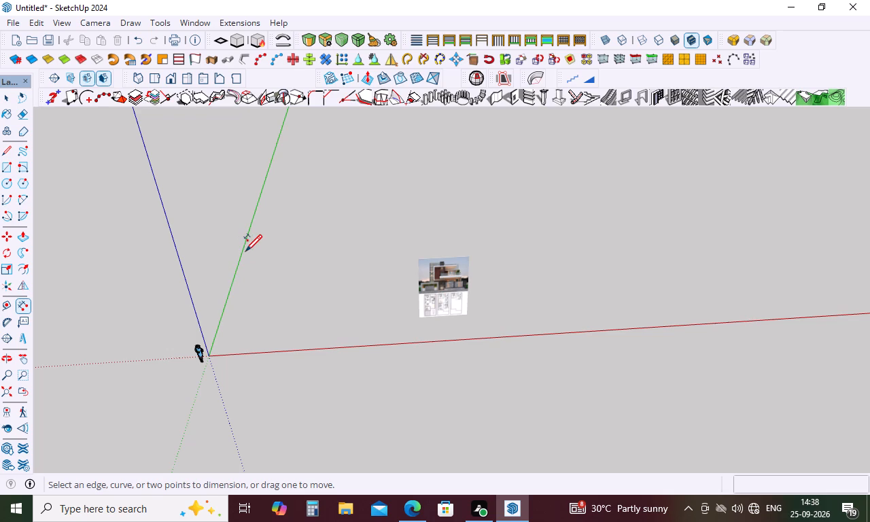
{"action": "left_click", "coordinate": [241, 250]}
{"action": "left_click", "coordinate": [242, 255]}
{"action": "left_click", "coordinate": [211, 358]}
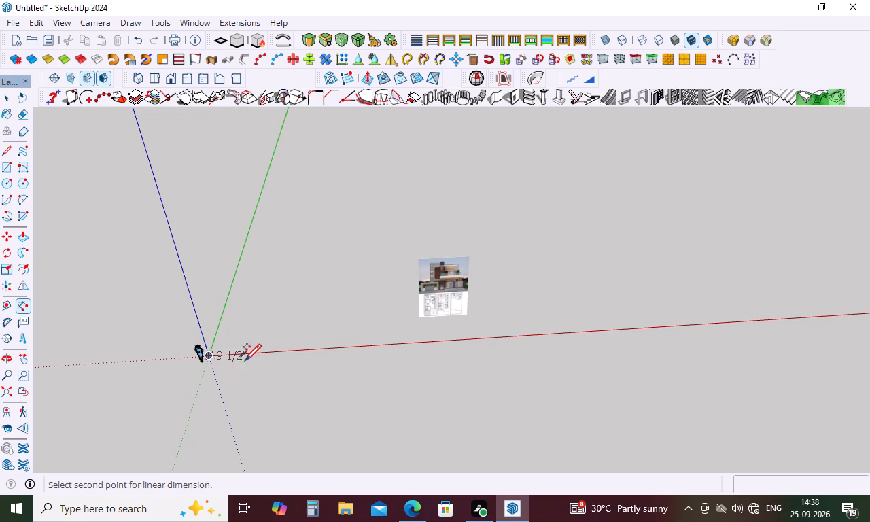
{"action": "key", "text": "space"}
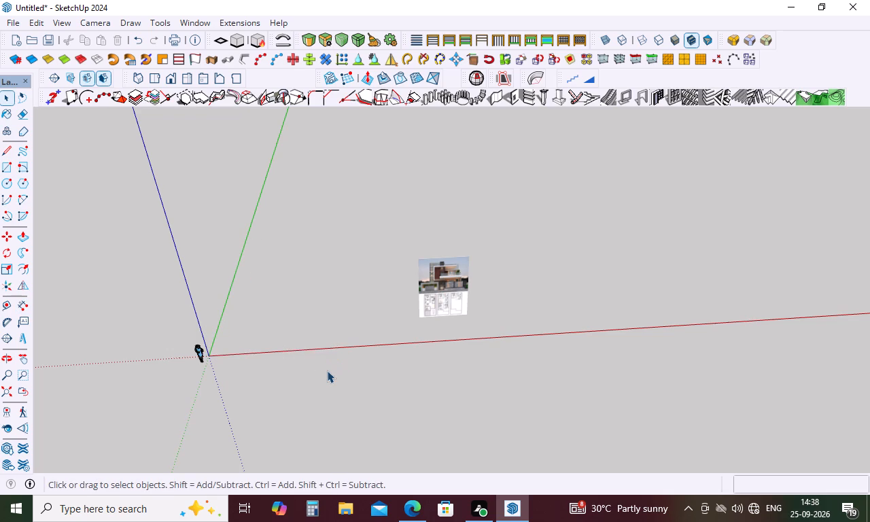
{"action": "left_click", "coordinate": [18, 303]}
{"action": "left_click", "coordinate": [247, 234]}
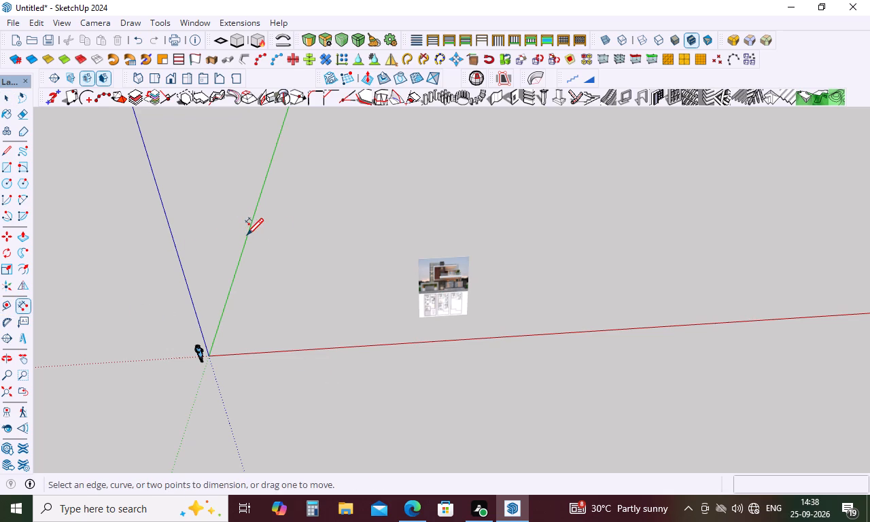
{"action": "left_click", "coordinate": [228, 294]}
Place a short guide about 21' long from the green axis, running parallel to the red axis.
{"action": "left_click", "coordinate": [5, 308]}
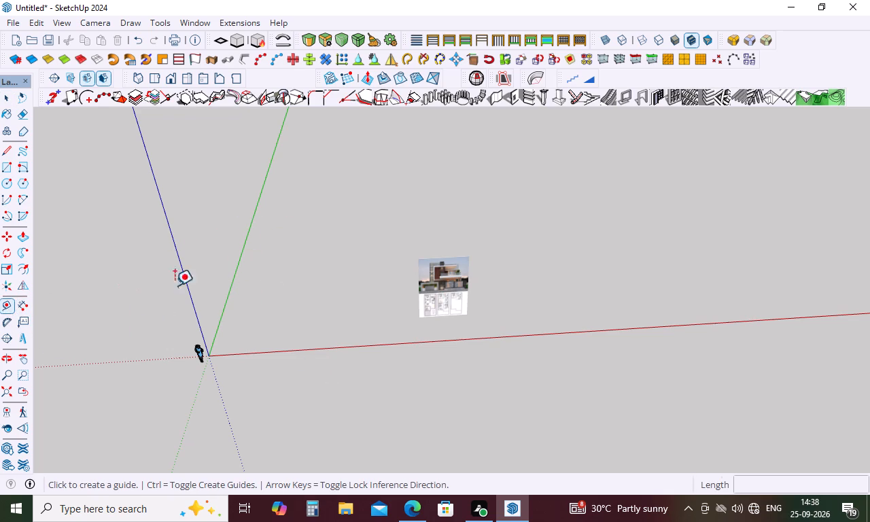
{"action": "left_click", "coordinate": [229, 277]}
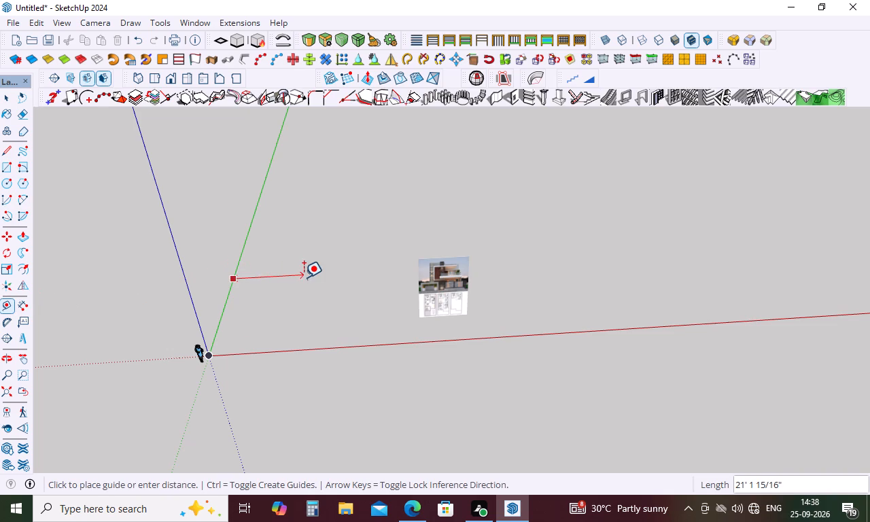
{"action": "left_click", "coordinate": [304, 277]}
Place one guide about 53' 5" from the red axis and another about 23' 8" from the green axis, each parallel to its axis.
{"action": "left_click", "coordinate": [297, 350]}
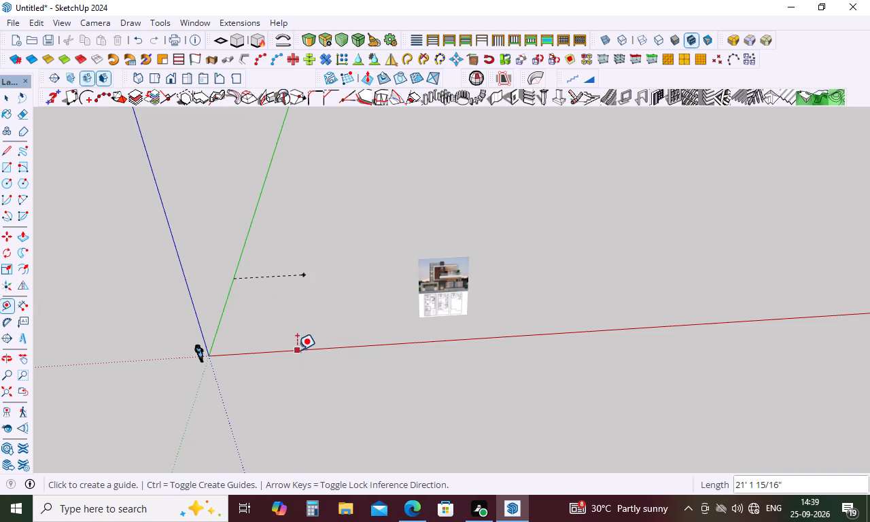
{"action": "left_click", "coordinate": [326, 243]}
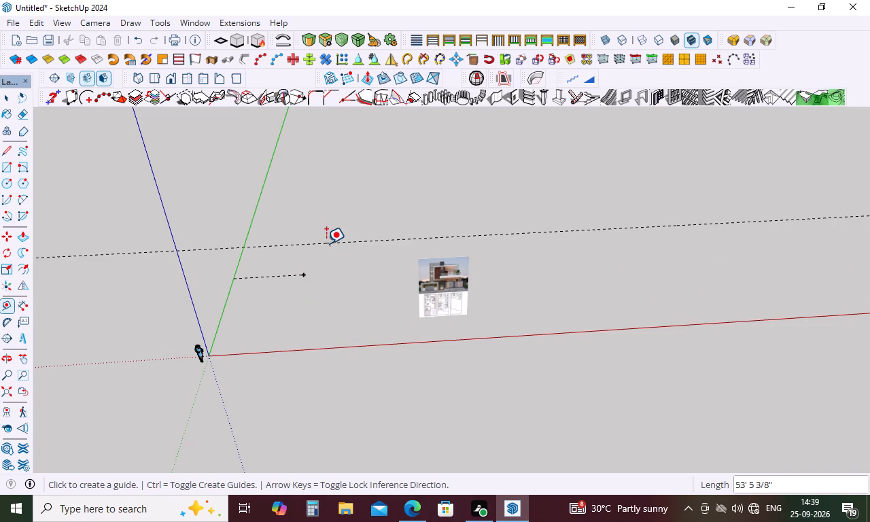
{"action": "left_click", "coordinate": [218, 322]}
{"action": "left_click", "coordinate": [307, 323]}
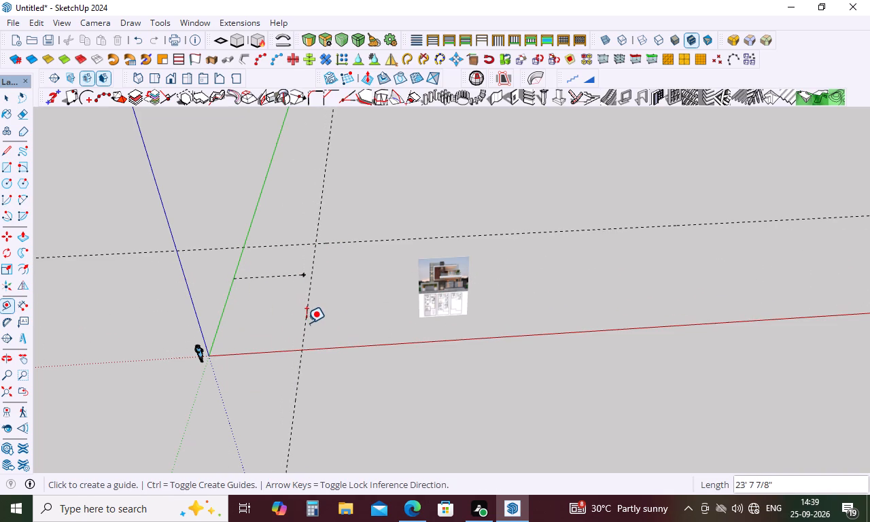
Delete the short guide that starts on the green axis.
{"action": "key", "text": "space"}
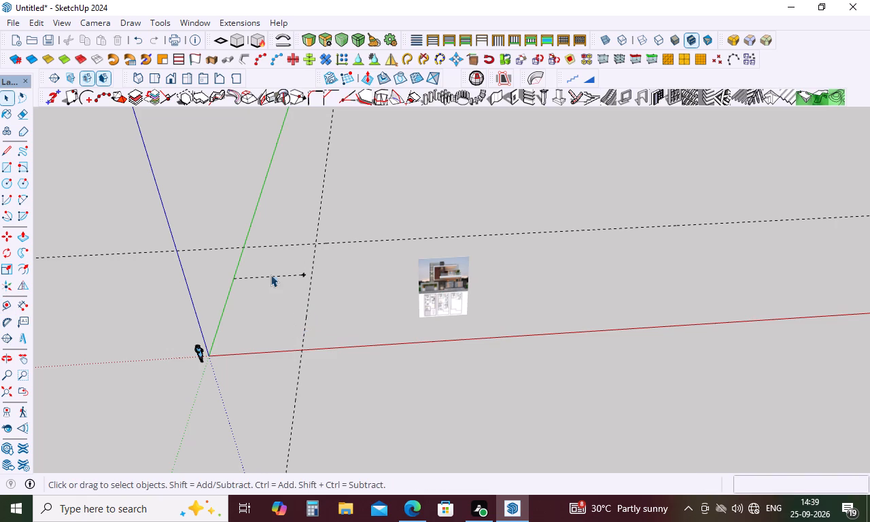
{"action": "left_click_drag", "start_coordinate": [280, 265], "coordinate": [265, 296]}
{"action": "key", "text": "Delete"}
Draw a ground rectangle about 23' 8" by 53' 5" between the axes and the two guides.
{"action": "key", "text": "r"}
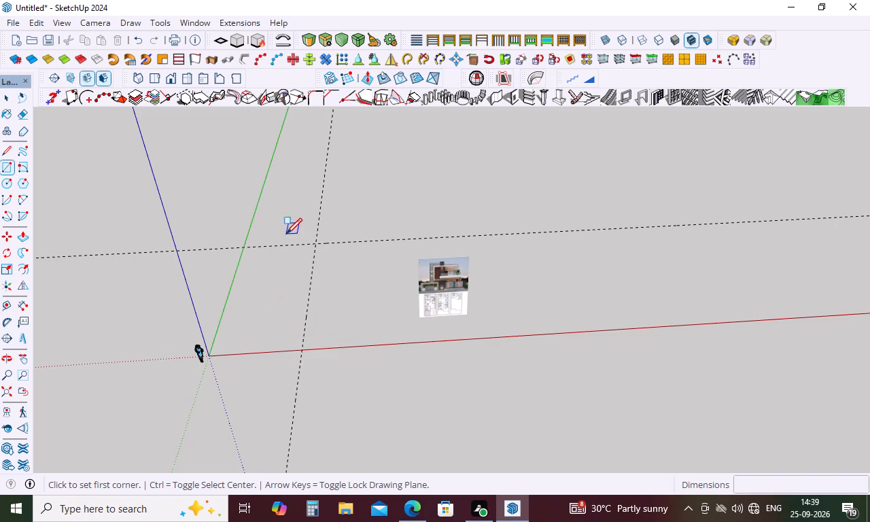
{"action": "left_click", "coordinate": [244, 246]}
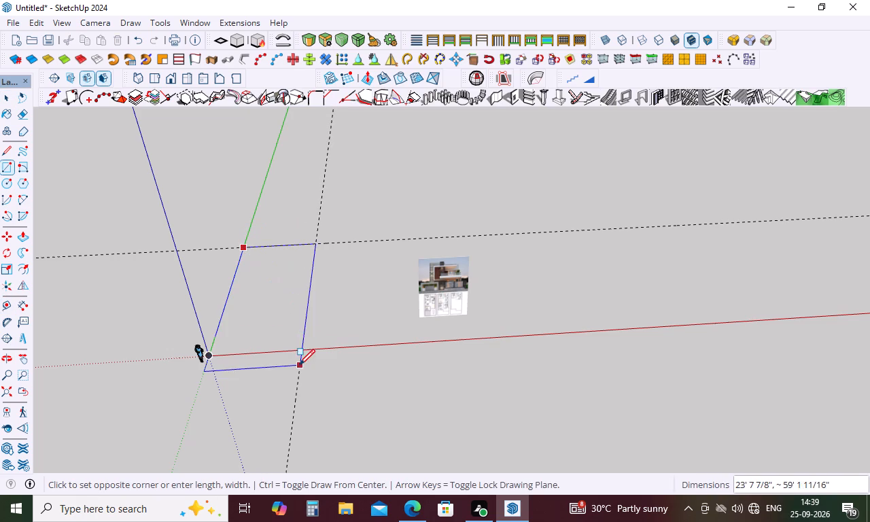
{"action": "left_click", "coordinate": [304, 353]}
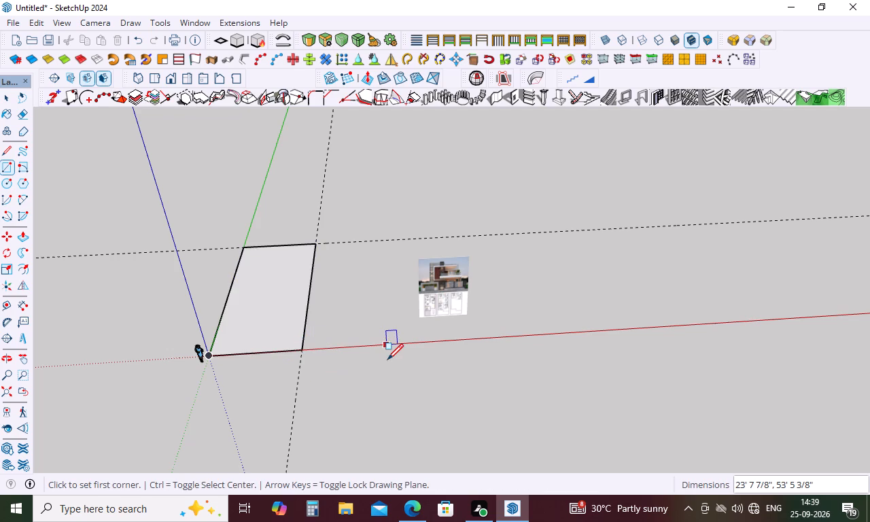
{"action": "key", "text": "space"}
Push/Pull the ground rectangle up about 27' 1" into a box.
{"action": "type", "text": "p"}
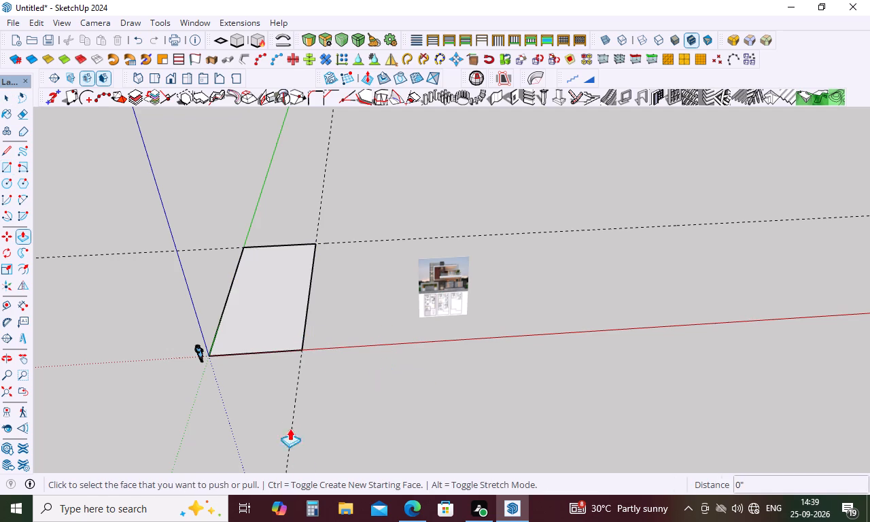
{"action": "left_click", "coordinate": [243, 334]}
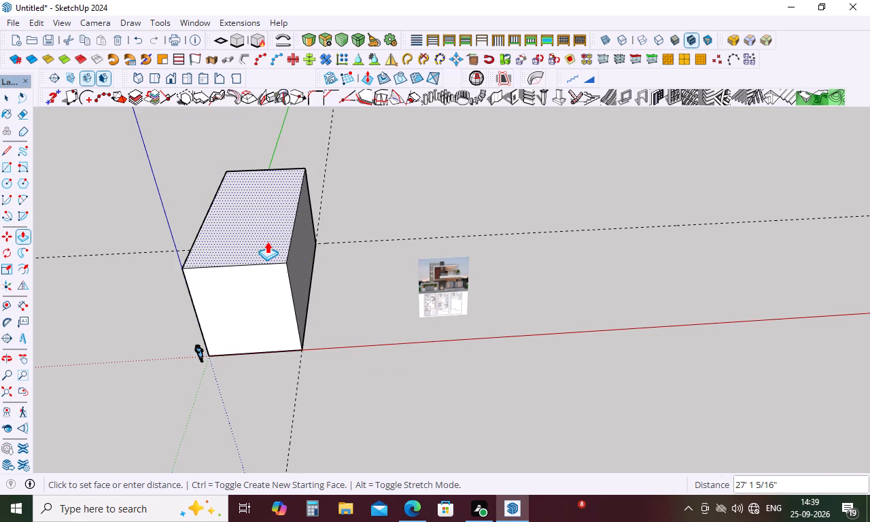
{"action": "left_click", "coordinate": [267, 241]}
{"action": "middle_click_drag", "start_coordinate": [317, 358], "coordinate": [319, 321]}
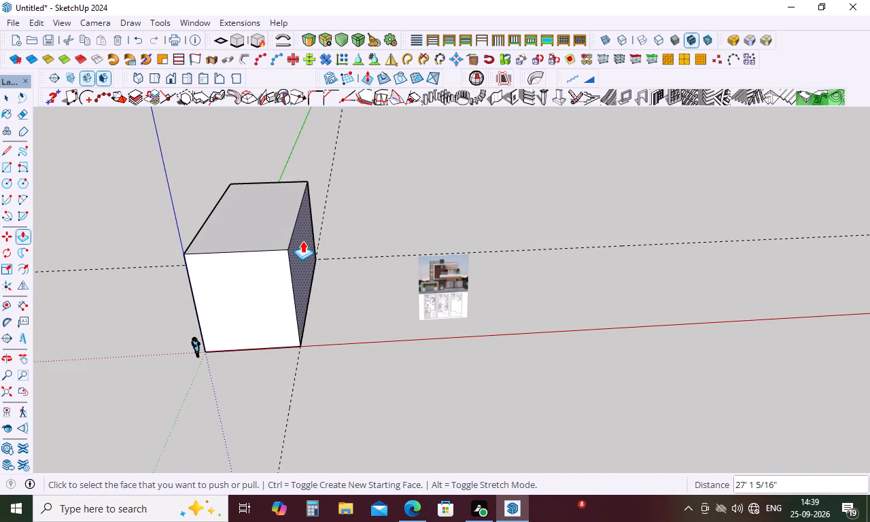
{"action": "key", "text": "space"}
Select all of the box's connected faces and edges and make them a group.
{"action": "triple_click", "coordinate": [275, 282]}
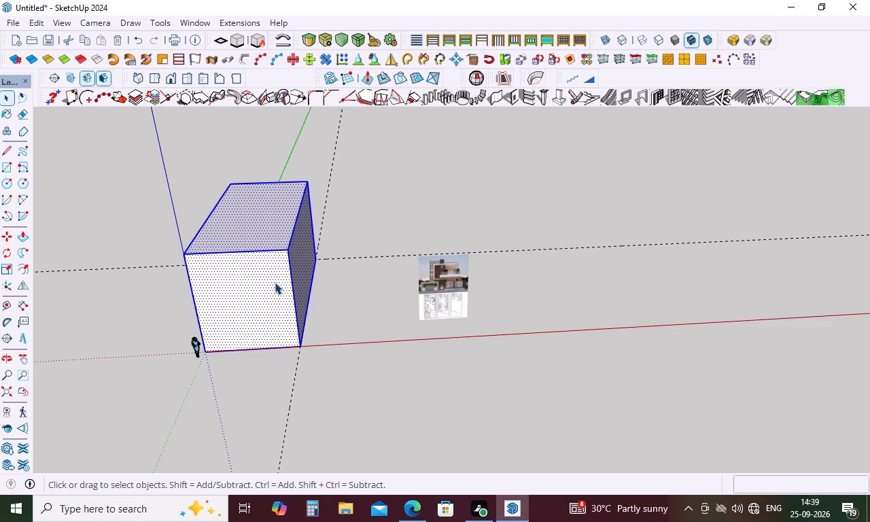
{"action": "triple_click", "coordinate": [275, 282]}
{"action": "left_click", "coordinate": [275, 282]}
{"action": "right_click", "coordinate": [275, 282]}
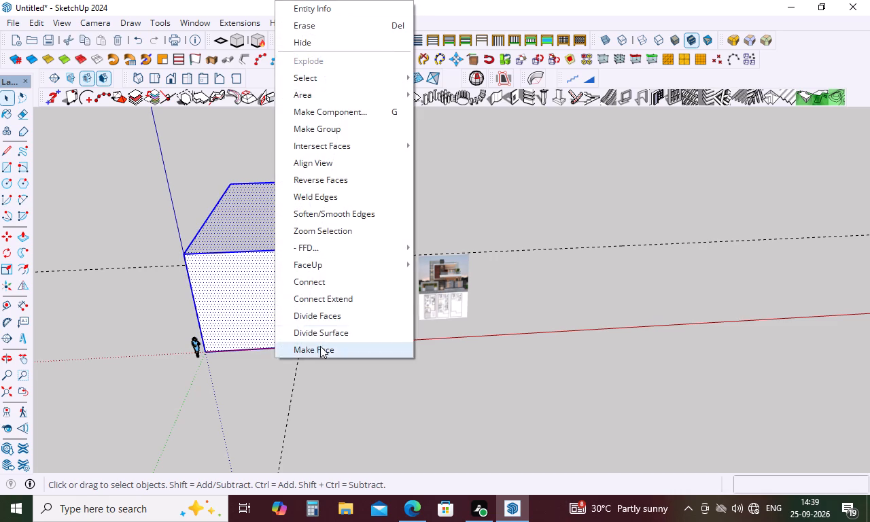
{"action": "left_click", "coordinate": [332, 132]}
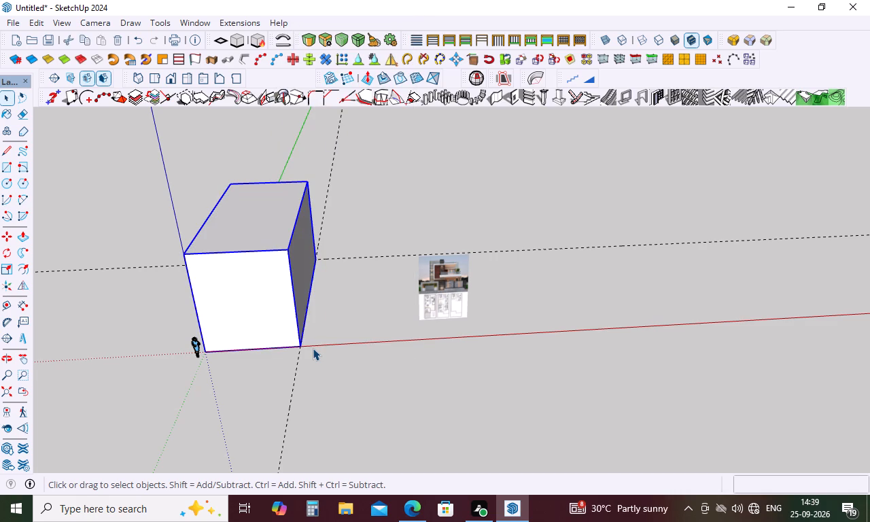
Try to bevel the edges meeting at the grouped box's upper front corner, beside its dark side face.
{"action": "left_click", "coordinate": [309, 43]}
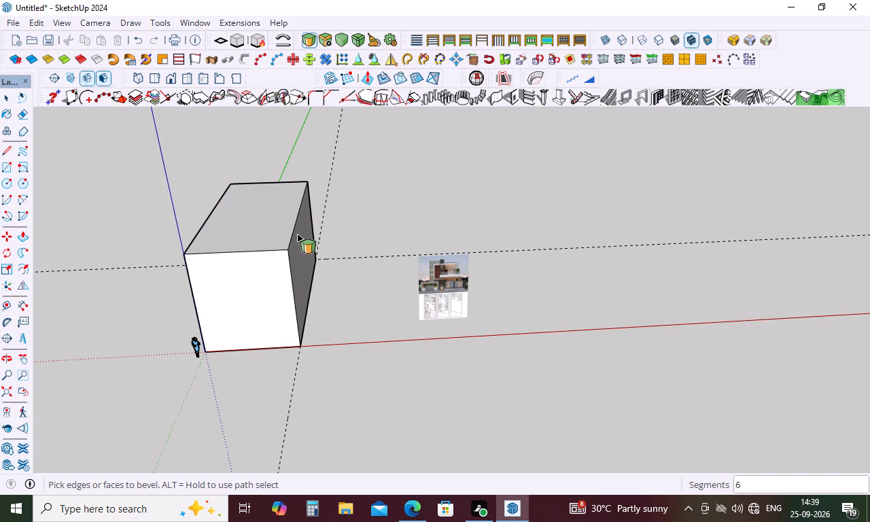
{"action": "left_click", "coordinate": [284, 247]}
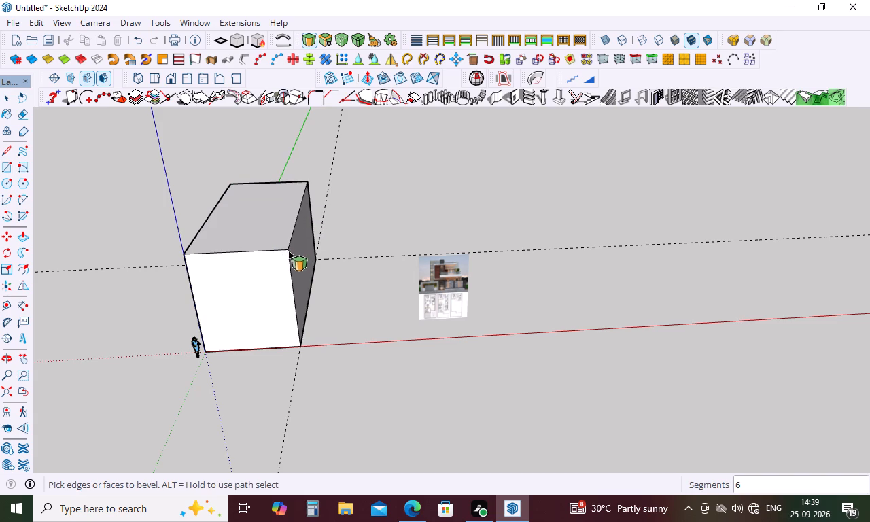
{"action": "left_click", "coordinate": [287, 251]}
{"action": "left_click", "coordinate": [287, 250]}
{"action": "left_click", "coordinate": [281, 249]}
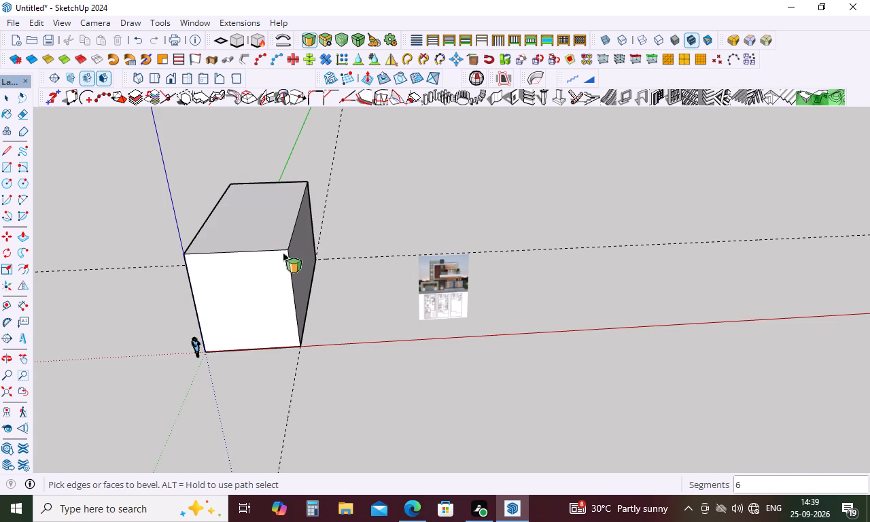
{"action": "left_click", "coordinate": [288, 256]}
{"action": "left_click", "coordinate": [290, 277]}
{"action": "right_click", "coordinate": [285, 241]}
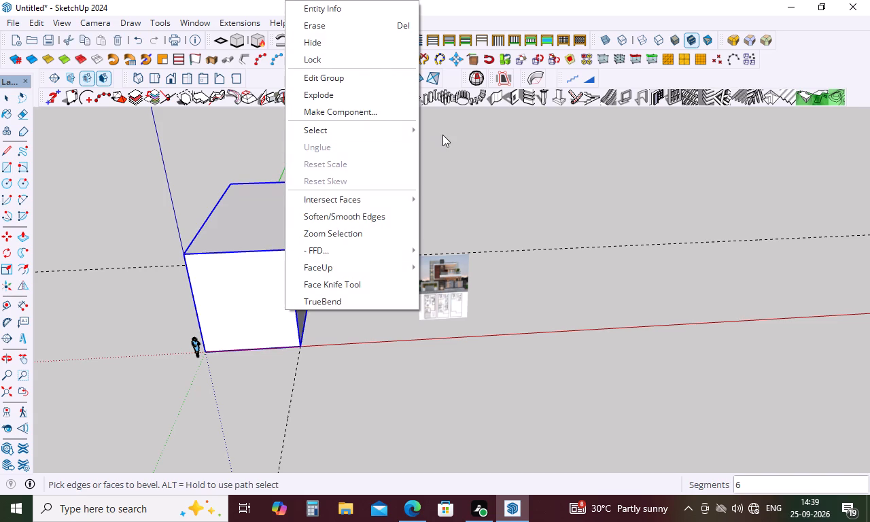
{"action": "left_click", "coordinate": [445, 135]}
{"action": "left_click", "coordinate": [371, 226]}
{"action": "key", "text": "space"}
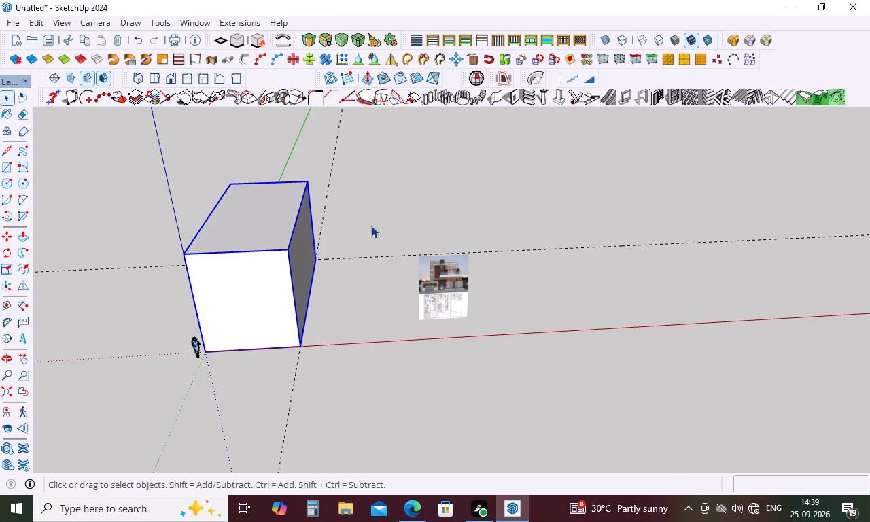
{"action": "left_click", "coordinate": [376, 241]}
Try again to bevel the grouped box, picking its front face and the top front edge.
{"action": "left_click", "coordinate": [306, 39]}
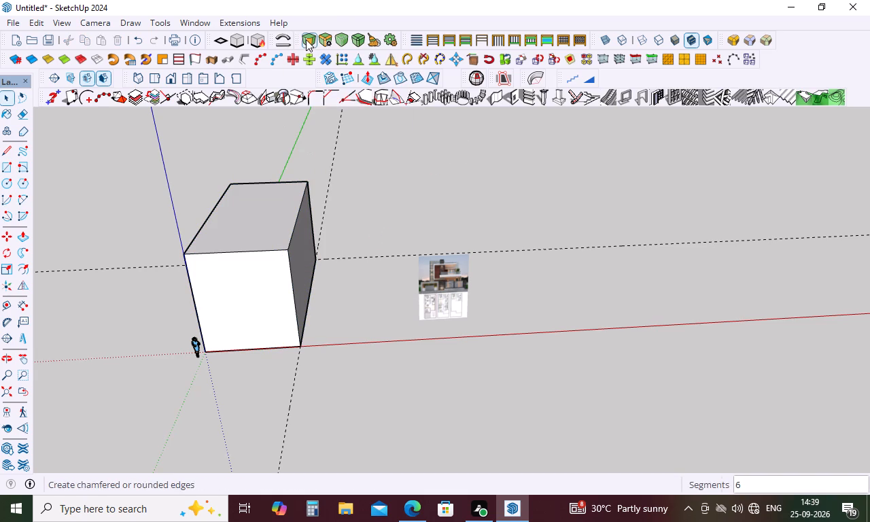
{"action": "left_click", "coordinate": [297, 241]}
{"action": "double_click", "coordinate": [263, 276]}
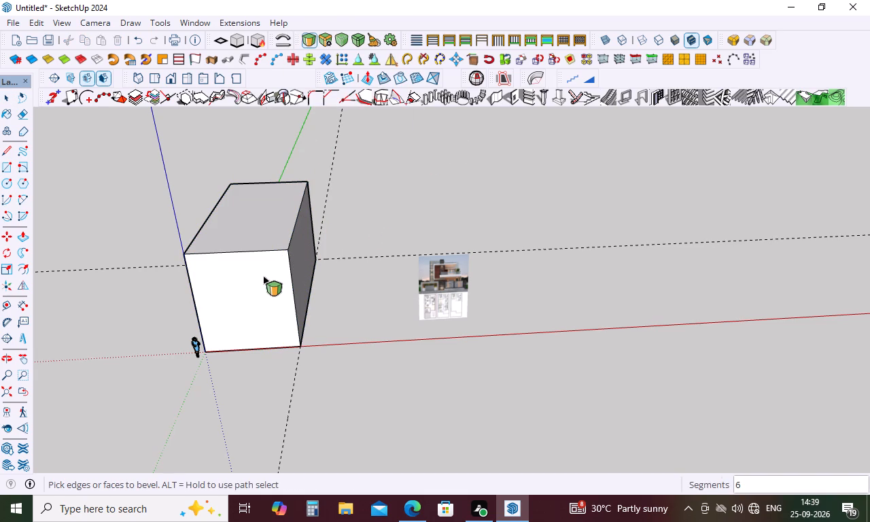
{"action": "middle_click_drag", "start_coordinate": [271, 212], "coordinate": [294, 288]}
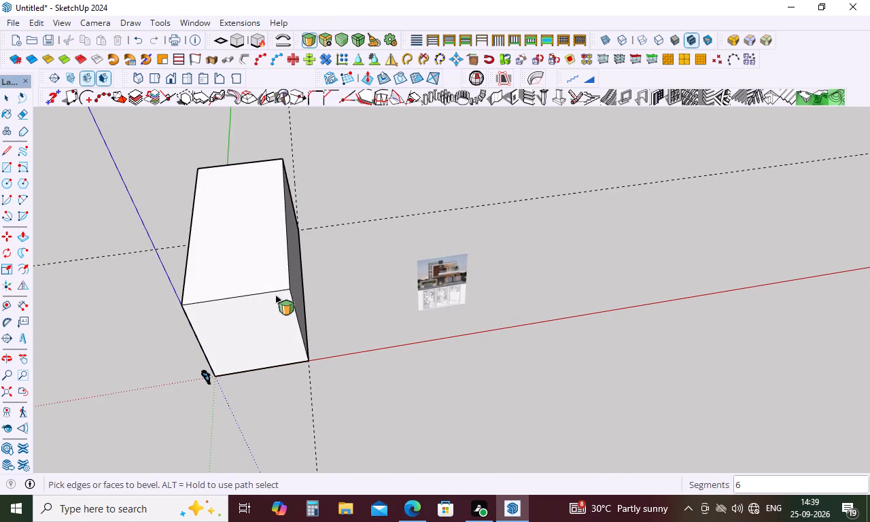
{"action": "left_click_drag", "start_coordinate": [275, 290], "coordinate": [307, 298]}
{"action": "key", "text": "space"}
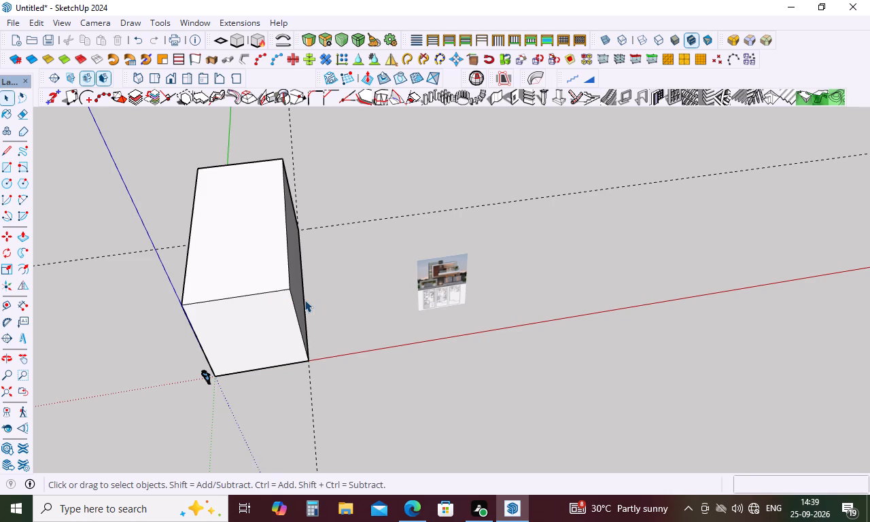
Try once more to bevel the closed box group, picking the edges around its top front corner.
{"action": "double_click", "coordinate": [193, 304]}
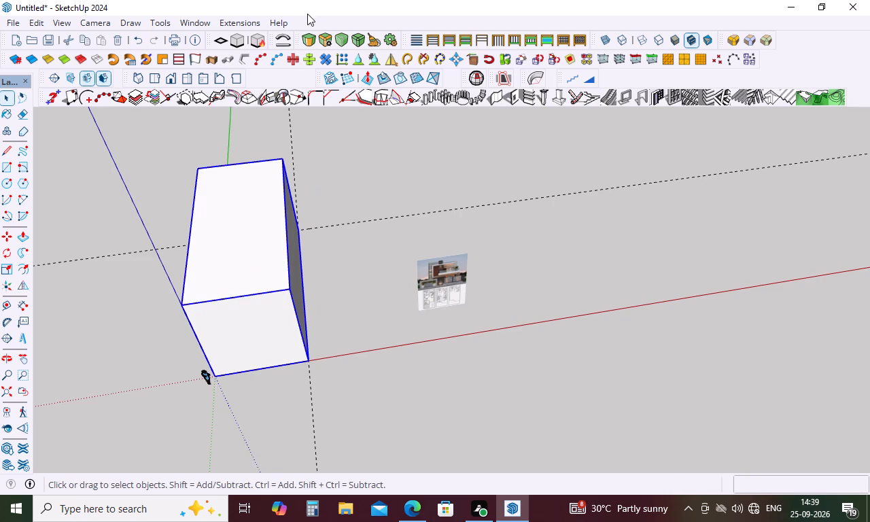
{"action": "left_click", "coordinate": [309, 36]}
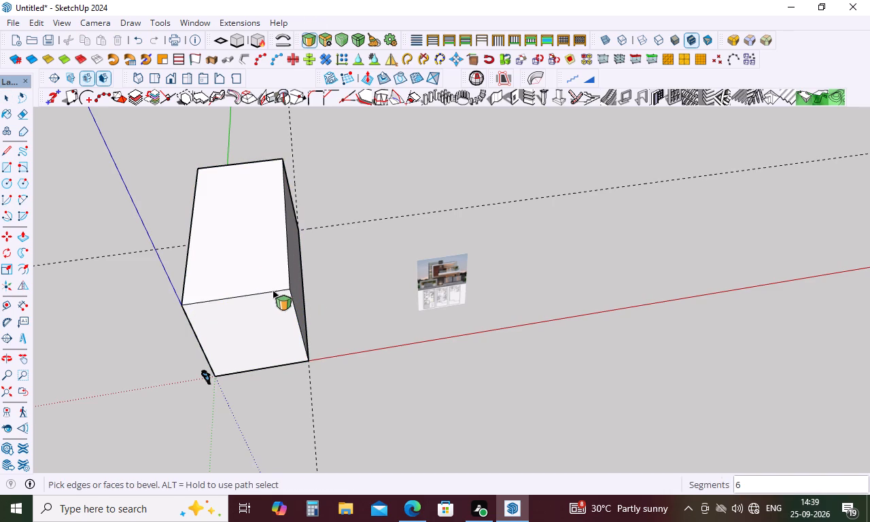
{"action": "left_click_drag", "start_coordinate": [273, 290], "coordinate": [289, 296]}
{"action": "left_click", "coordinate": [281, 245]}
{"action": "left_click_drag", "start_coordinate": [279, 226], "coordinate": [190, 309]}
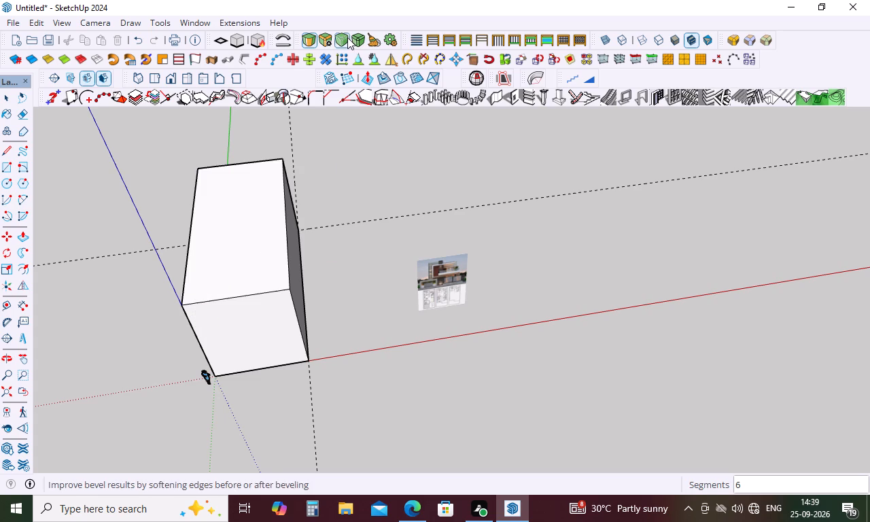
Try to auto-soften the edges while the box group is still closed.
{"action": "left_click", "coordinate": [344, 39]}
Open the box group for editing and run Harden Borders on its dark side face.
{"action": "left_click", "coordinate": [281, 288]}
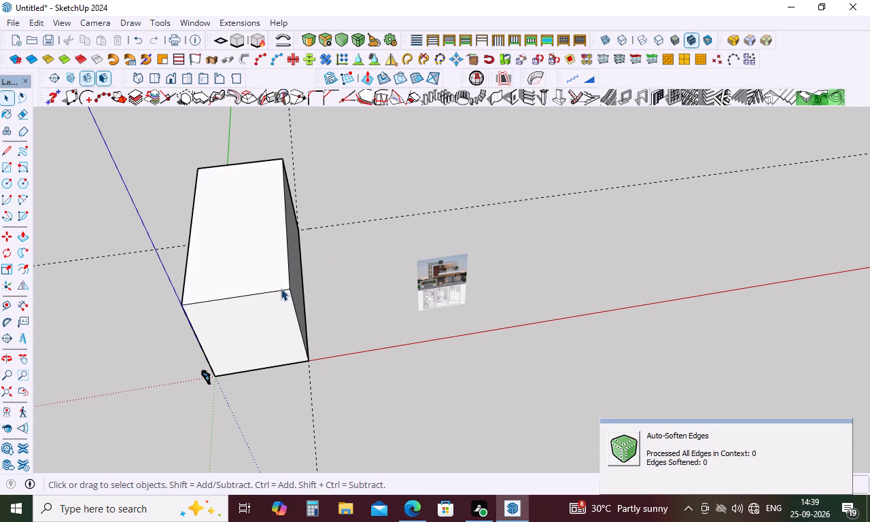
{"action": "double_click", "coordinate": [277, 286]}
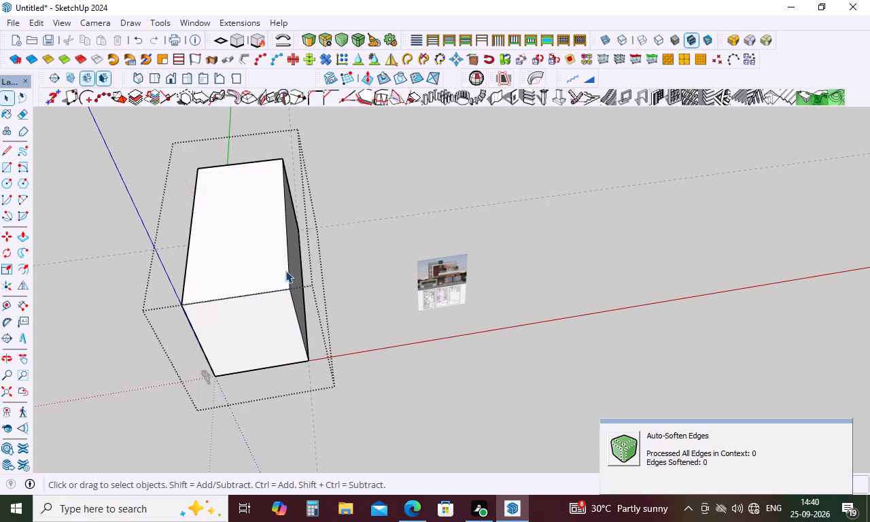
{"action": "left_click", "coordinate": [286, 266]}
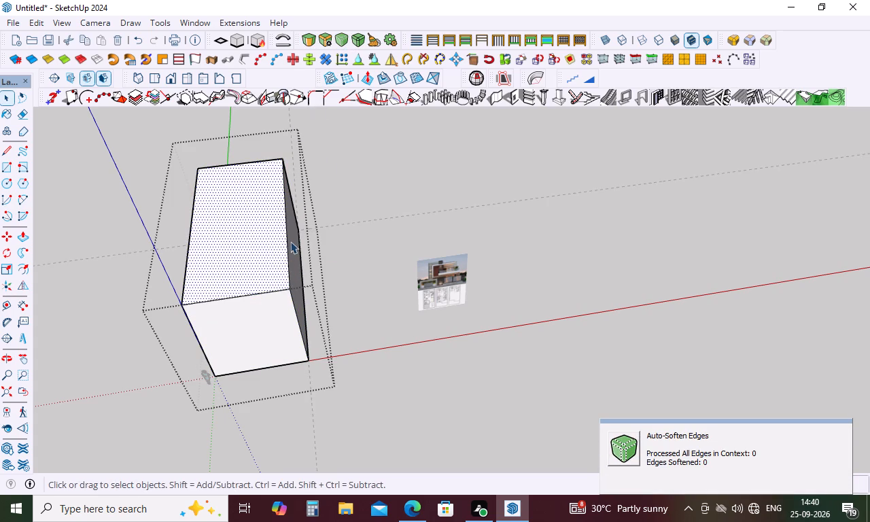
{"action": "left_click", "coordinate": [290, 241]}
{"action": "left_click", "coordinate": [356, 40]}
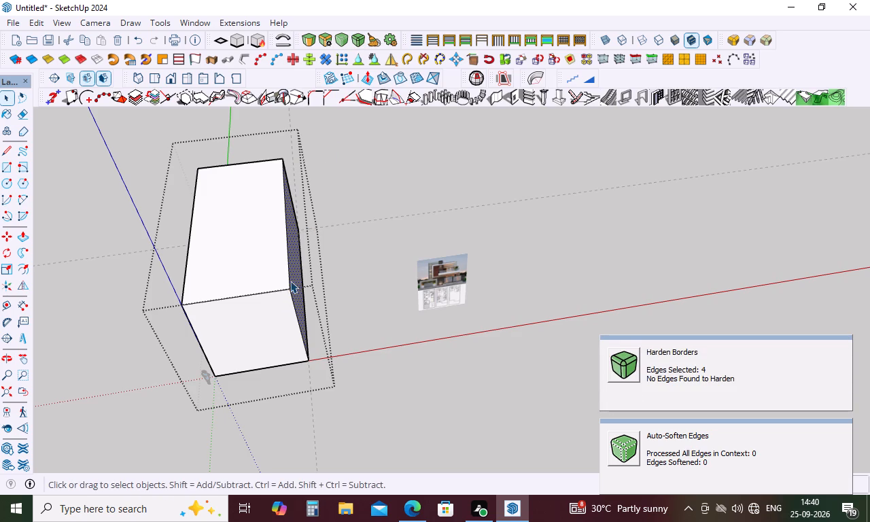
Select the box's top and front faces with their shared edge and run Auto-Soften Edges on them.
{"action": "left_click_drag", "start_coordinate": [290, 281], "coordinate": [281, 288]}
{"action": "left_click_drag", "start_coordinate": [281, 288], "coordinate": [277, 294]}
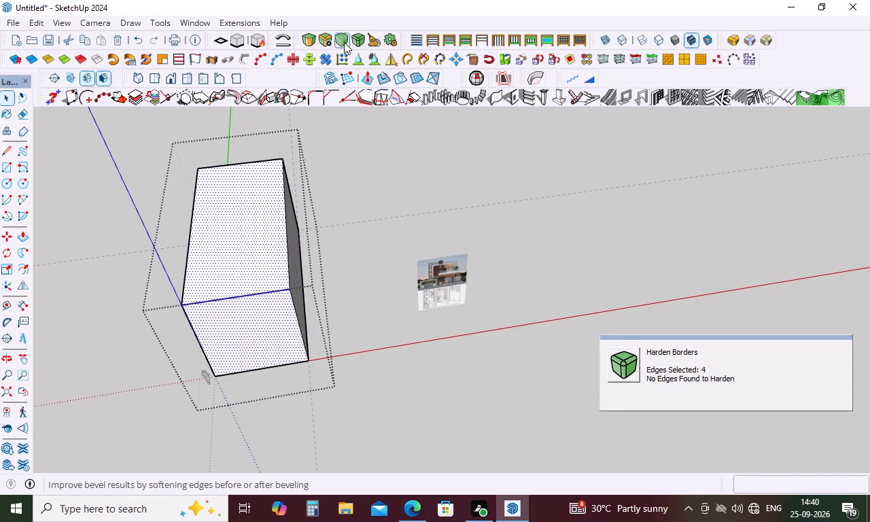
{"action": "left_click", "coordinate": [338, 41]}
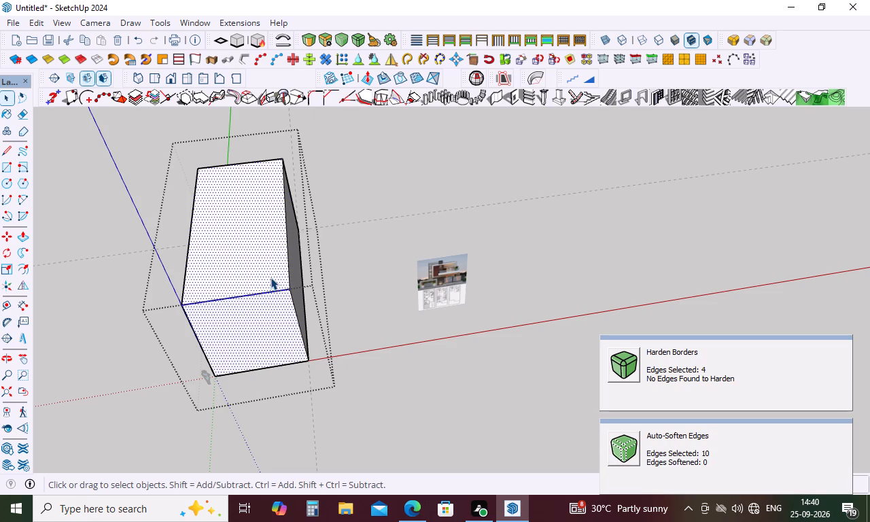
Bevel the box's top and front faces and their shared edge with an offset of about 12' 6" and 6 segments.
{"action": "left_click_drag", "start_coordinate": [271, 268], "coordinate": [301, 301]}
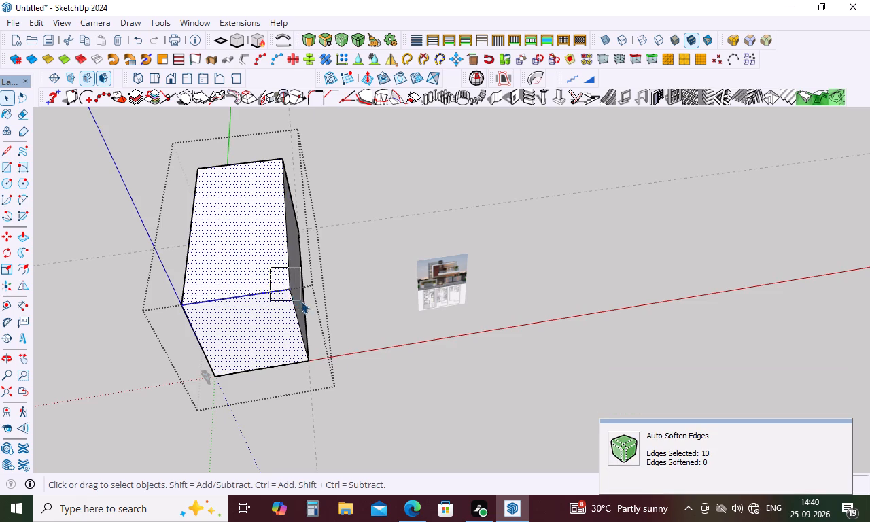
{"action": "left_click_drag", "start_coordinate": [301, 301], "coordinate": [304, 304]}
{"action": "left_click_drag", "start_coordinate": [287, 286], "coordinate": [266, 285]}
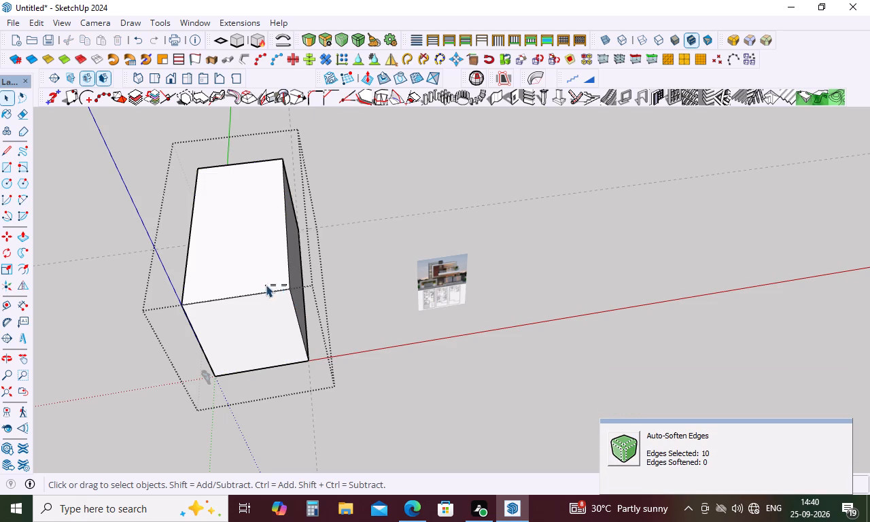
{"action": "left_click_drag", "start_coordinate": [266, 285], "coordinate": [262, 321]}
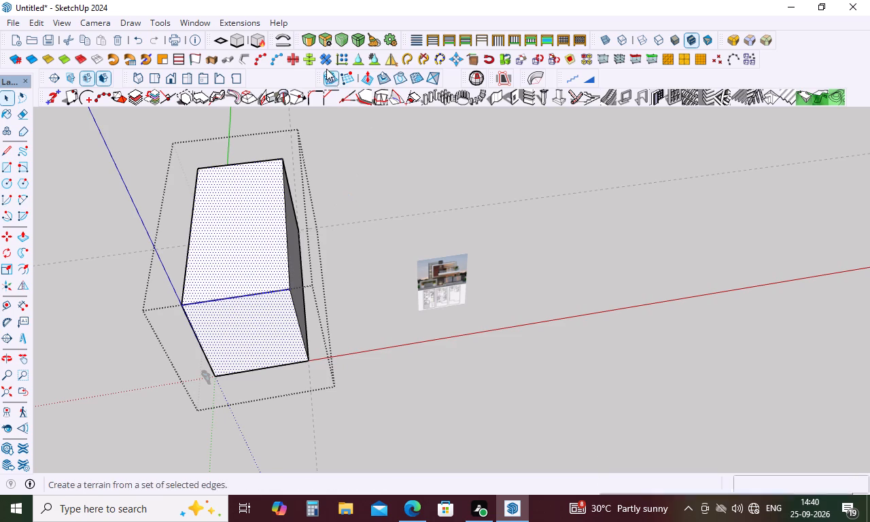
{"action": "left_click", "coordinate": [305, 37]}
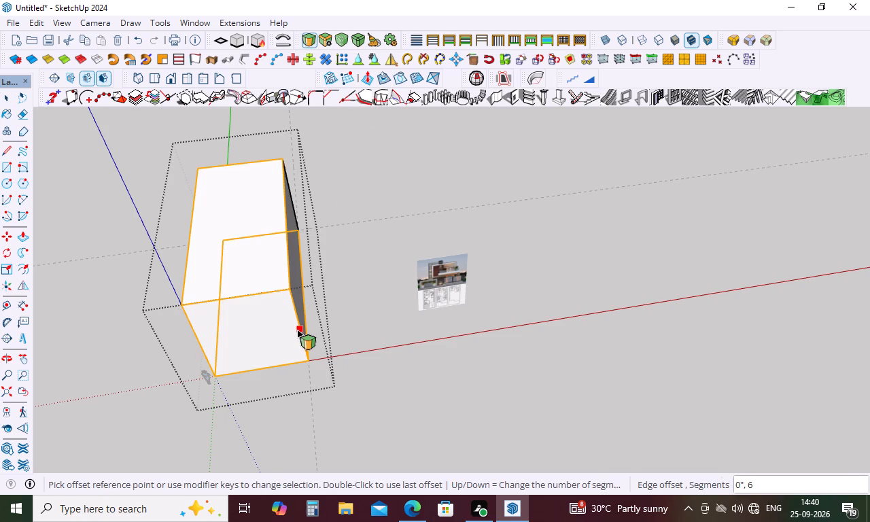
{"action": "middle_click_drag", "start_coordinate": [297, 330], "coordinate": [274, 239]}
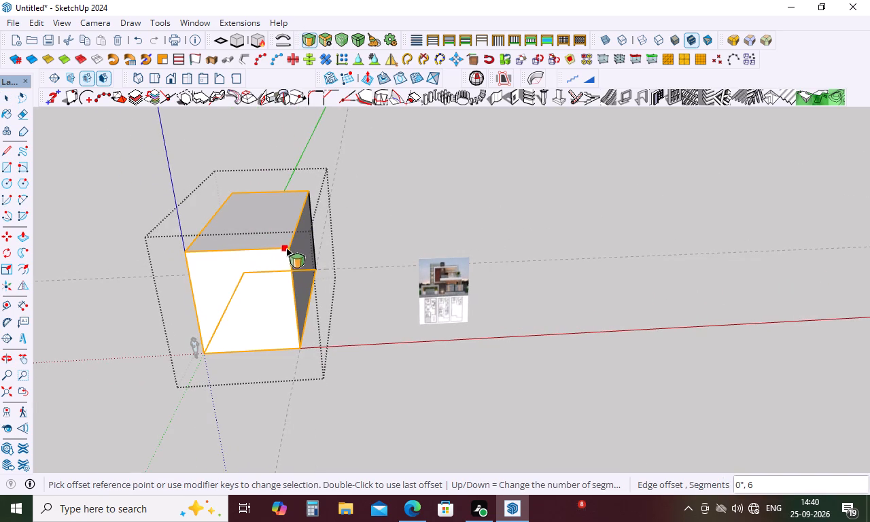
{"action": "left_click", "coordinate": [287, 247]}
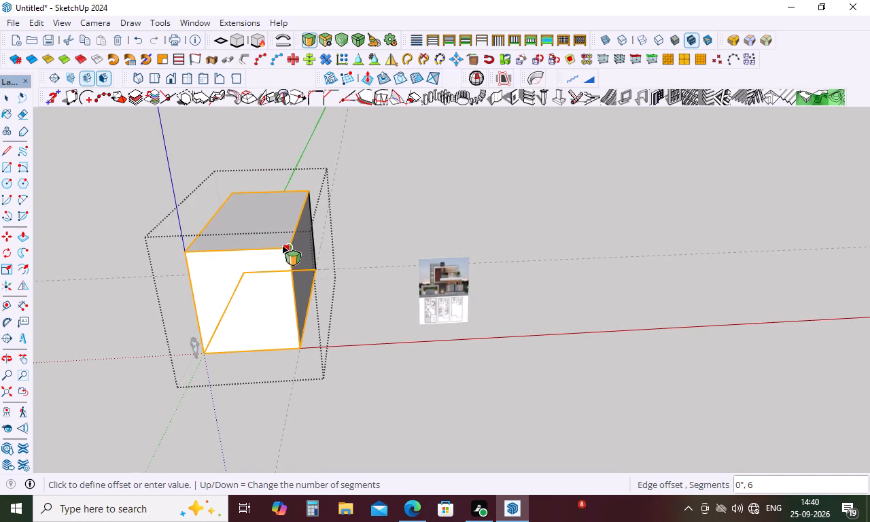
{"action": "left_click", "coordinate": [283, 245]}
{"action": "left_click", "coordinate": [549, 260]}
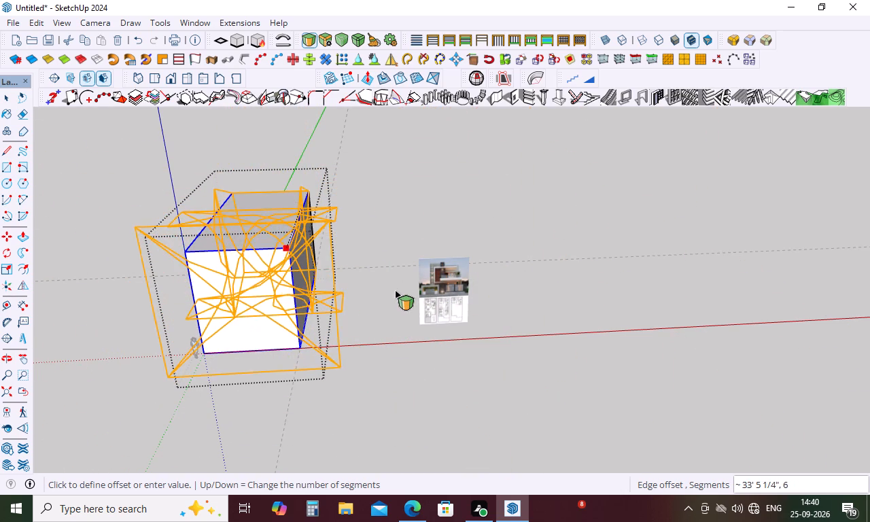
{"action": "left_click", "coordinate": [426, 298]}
Examine the bevelled box from several sides and close its group.
{"action": "middle_click_drag", "start_coordinate": [281, 256], "coordinate": [281, 256]}
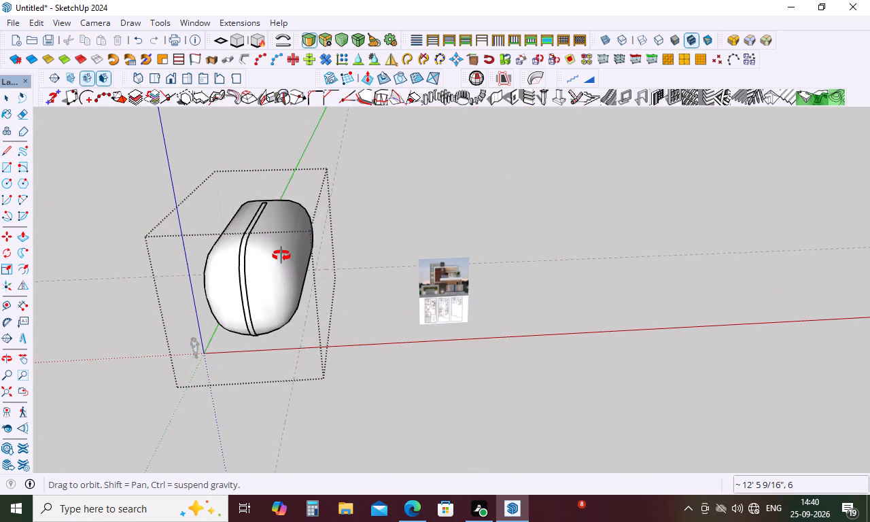
{"action": "middle_click_drag", "start_coordinate": [281, 256], "coordinate": [375, 73]}
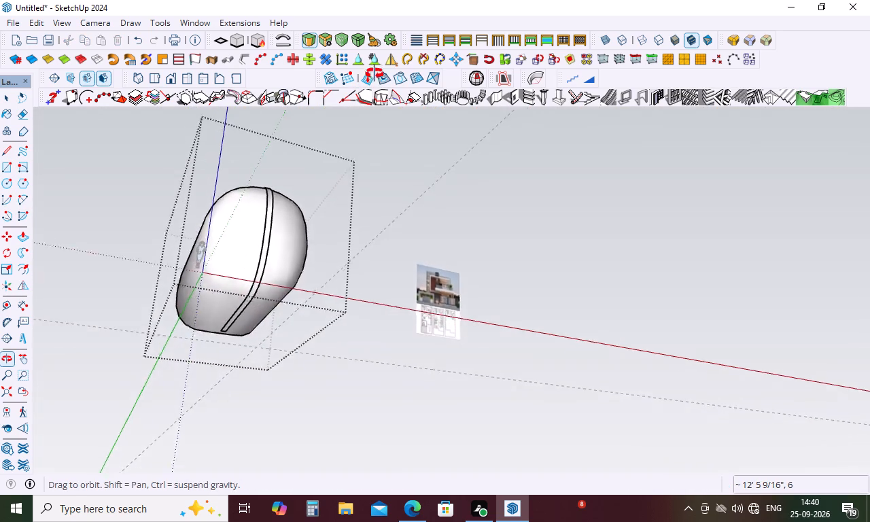
{"action": "middle_click_drag", "start_coordinate": [375, 73], "coordinate": [500, 196]}
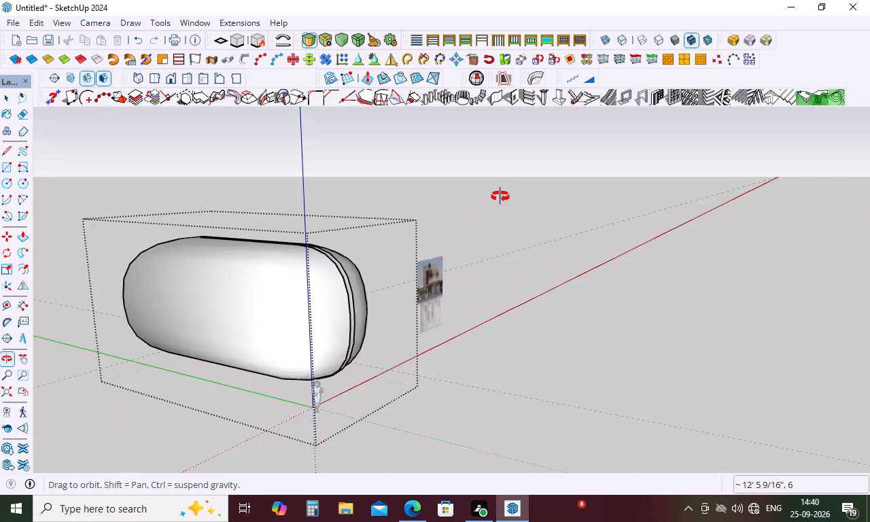
{"action": "middle_click_drag", "start_coordinate": [500, 196], "coordinate": [283, 302]}
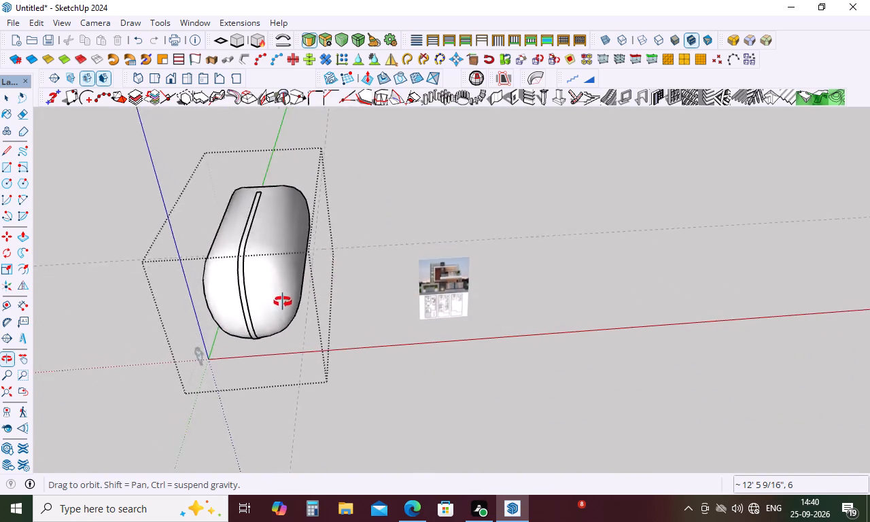
{"action": "middle_click_drag", "start_coordinate": [283, 302], "coordinate": [296, 381]}
{"action": "left_click", "coordinate": [381, 284]}
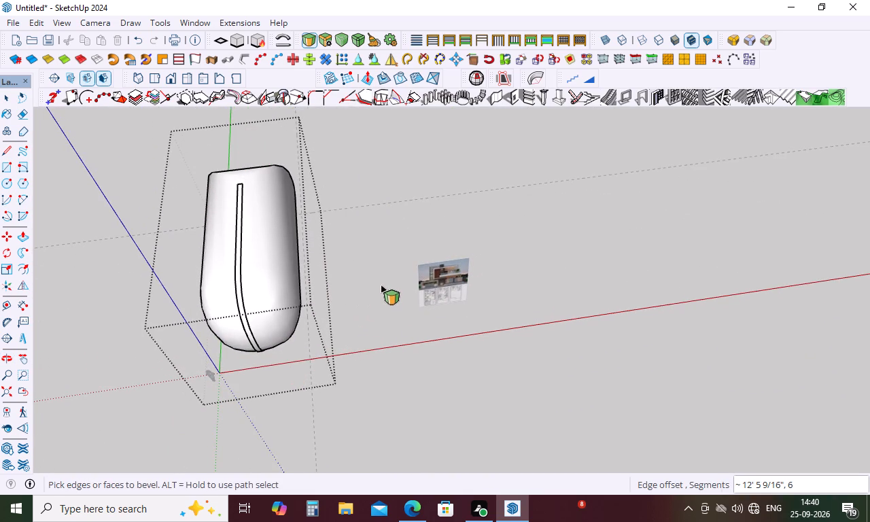
{"action": "key", "text": "space"}
{"action": "left_click", "coordinate": [336, 322]}
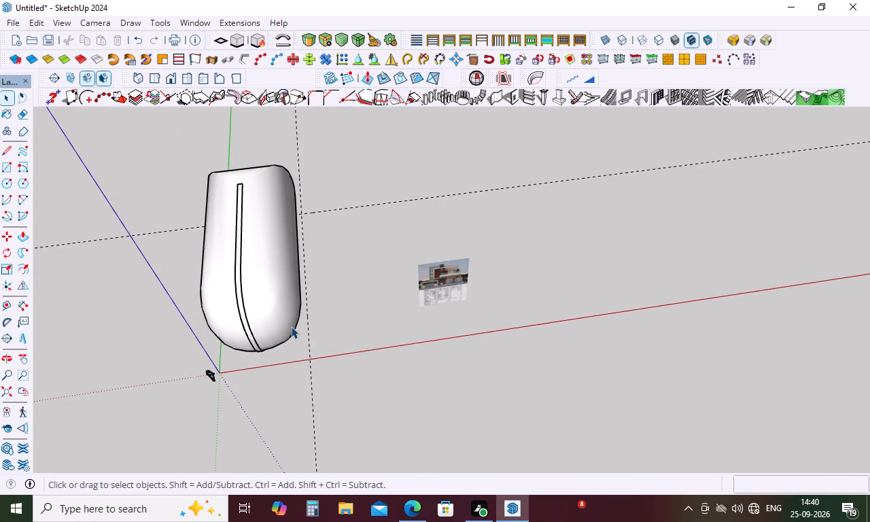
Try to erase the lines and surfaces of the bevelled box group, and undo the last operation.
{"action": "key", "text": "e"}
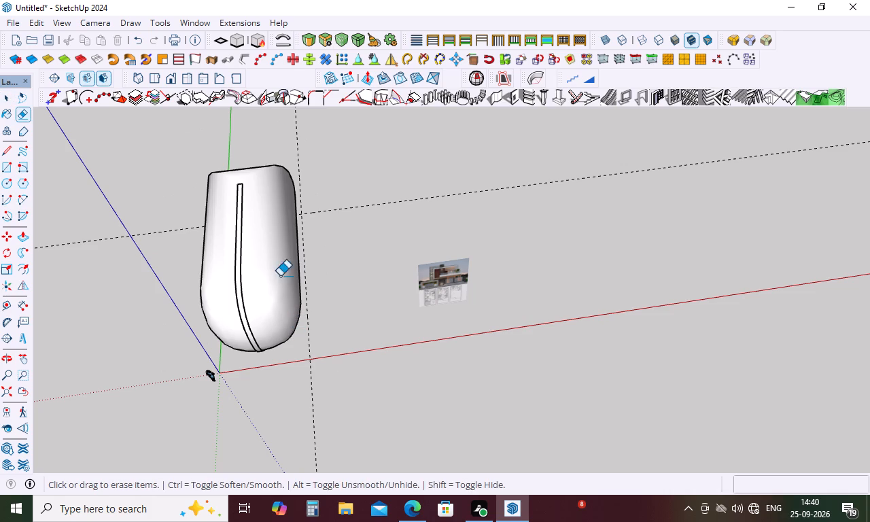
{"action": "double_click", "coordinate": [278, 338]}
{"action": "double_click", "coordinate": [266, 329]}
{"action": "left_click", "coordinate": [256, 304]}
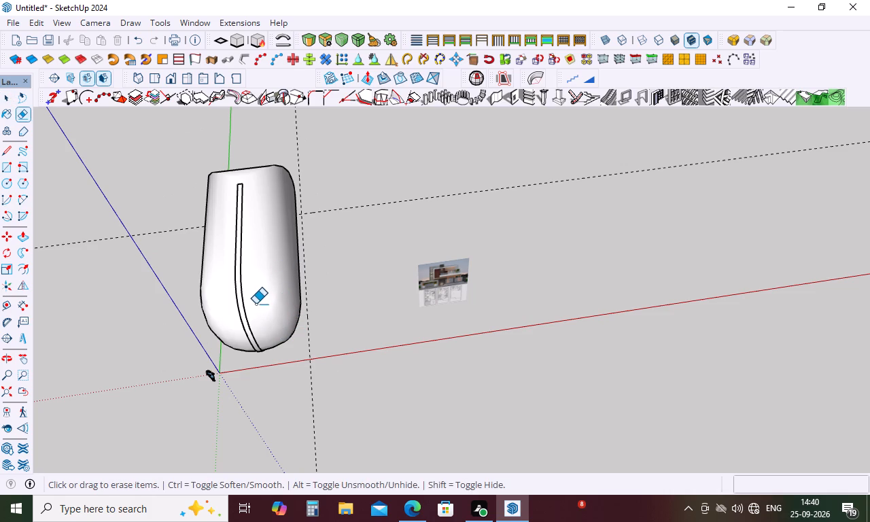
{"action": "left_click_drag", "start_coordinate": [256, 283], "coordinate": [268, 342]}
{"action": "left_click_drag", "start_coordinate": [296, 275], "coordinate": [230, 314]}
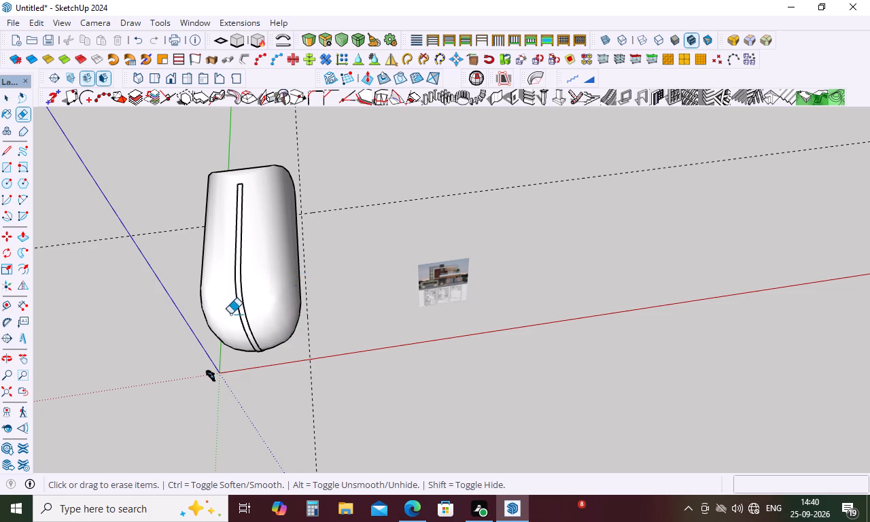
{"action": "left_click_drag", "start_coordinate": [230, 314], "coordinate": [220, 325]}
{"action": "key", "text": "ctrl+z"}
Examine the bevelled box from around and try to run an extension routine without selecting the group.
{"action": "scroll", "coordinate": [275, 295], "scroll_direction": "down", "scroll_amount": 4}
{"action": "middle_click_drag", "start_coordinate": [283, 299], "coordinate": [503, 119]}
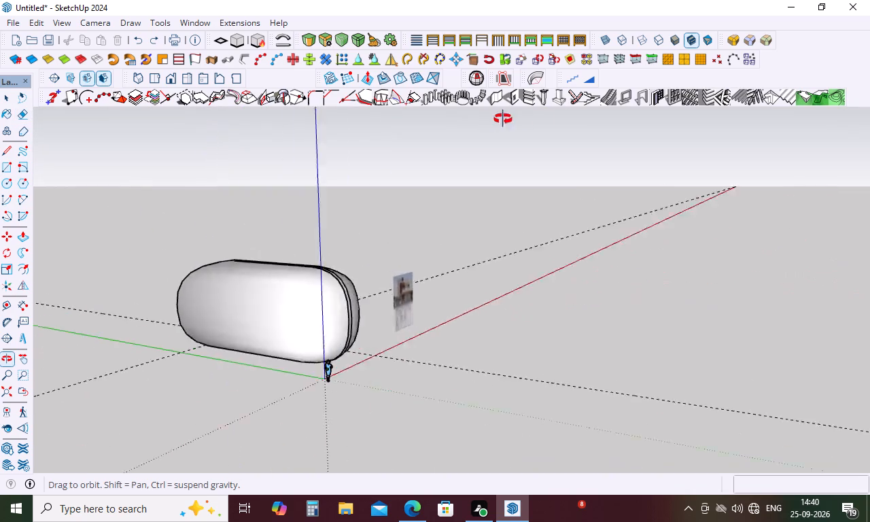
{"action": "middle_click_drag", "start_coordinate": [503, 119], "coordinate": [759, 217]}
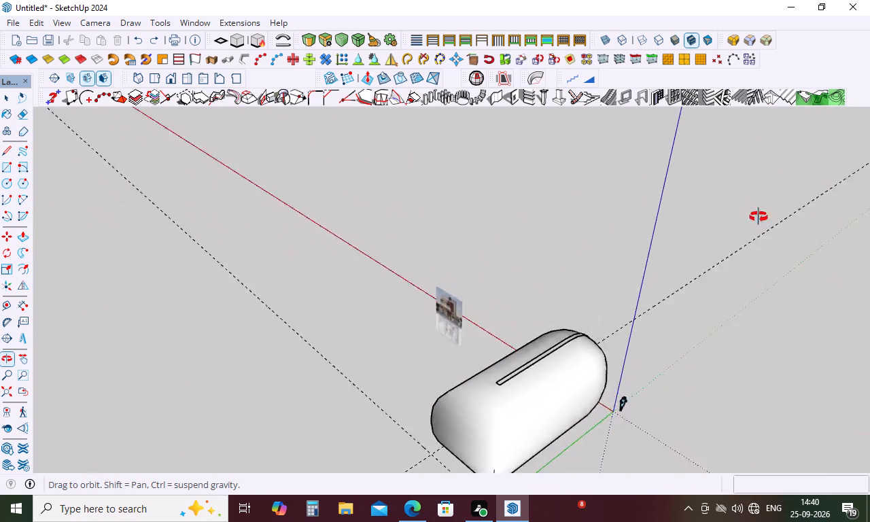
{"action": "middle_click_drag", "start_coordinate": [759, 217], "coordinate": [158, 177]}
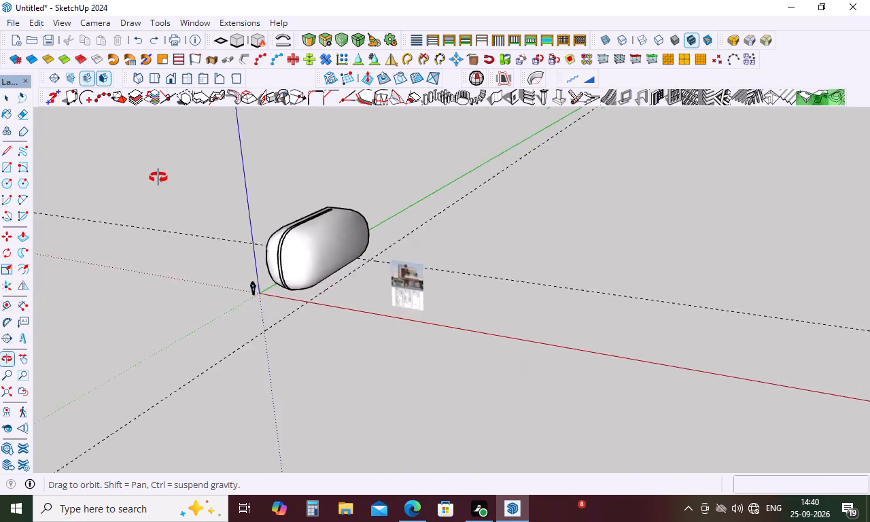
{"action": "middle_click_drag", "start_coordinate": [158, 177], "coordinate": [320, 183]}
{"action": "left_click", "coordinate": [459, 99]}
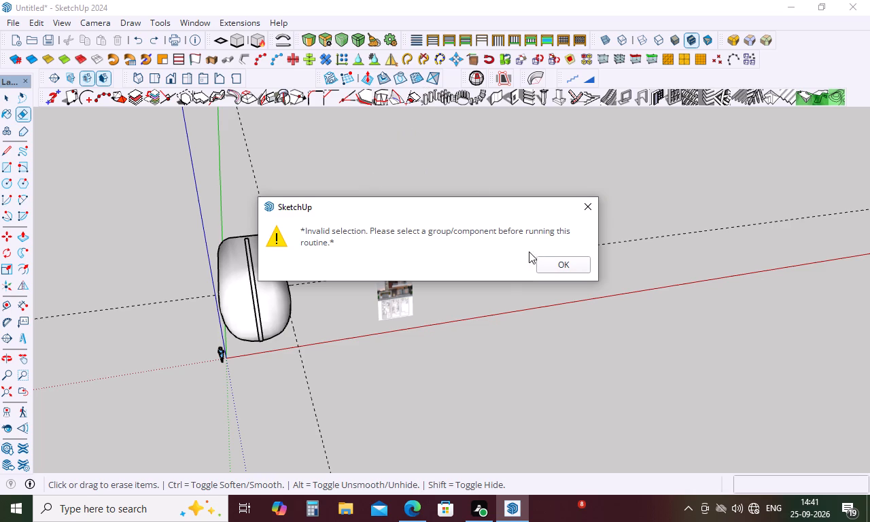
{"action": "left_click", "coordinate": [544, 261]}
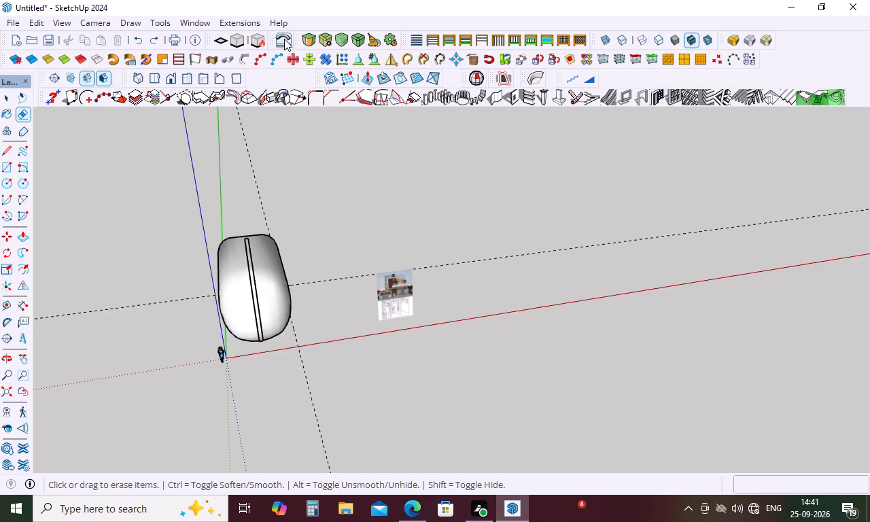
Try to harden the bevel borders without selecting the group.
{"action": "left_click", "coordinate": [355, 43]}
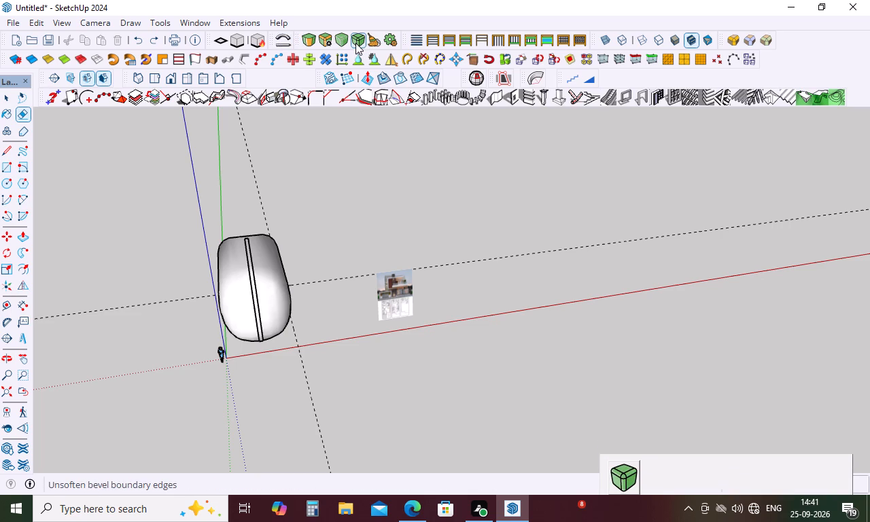
Erase the whole bevelled box group beside the origin.
{"action": "left_click", "coordinate": [249, 273]}
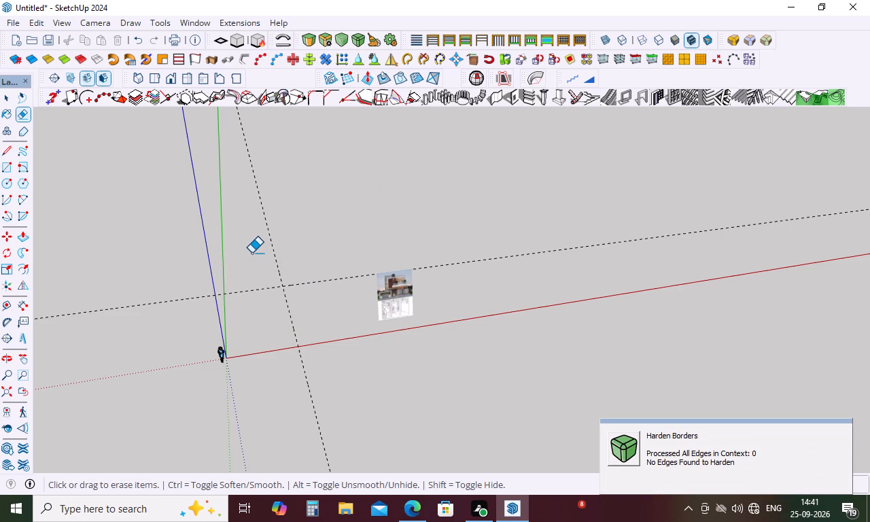
{"action": "right_click", "coordinate": [251, 253]}
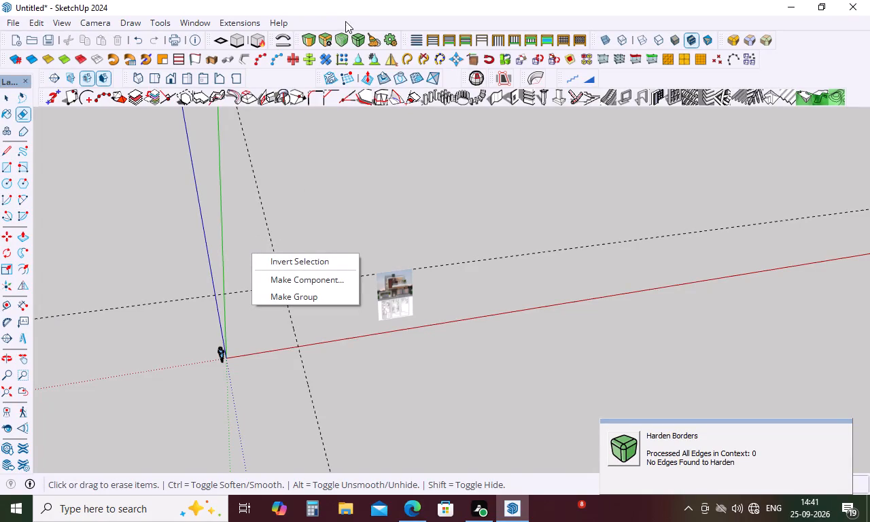
Build a box about 9' high from a rectangle spanning the origin to the intersection of the two guides.
{"action": "left_click", "coordinate": [292, 177]}
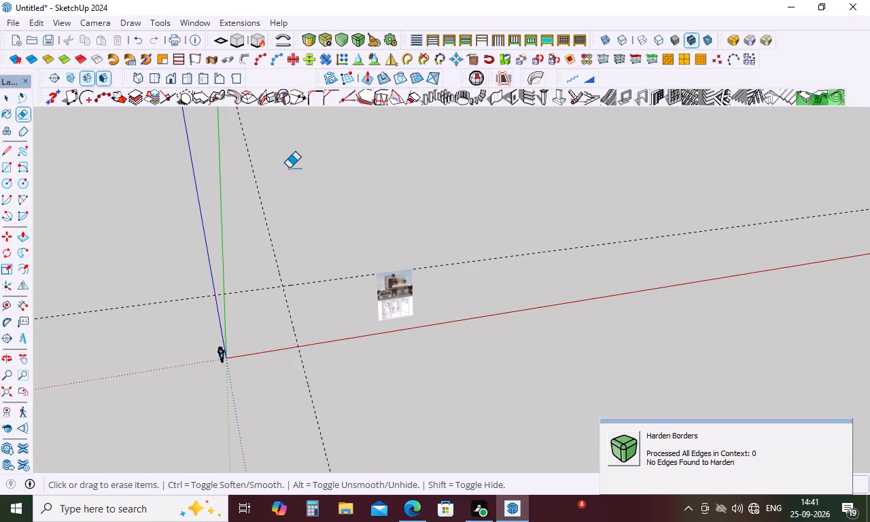
{"action": "key", "text": "r"}
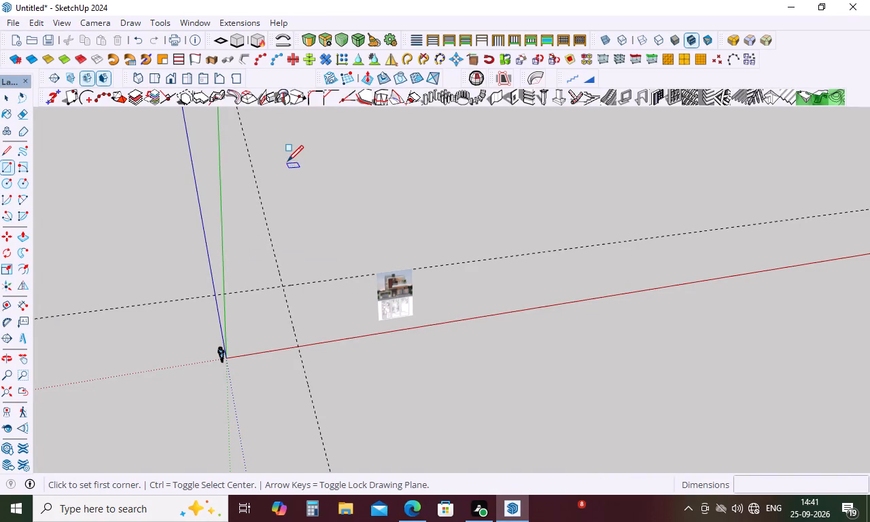
{"action": "left_click", "coordinate": [229, 358]}
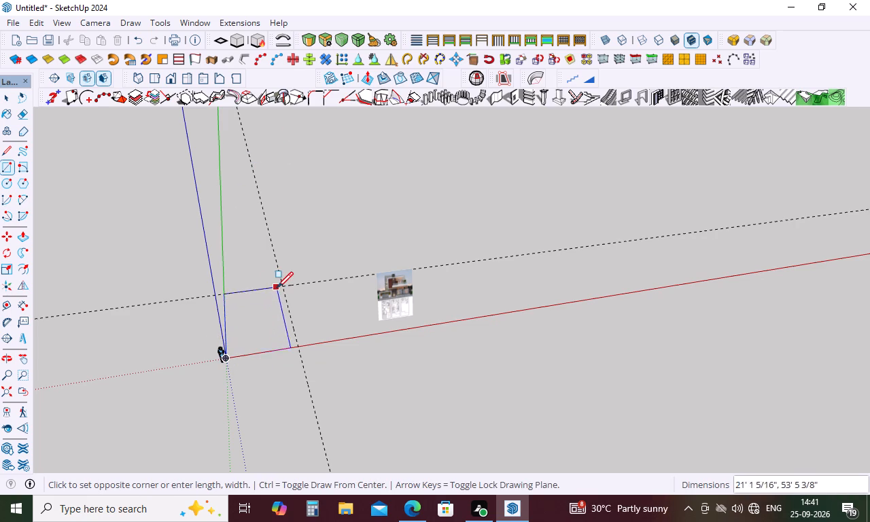
{"action": "left_click", "coordinate": [281, 287]}
{"action": "key", "text": "p"}
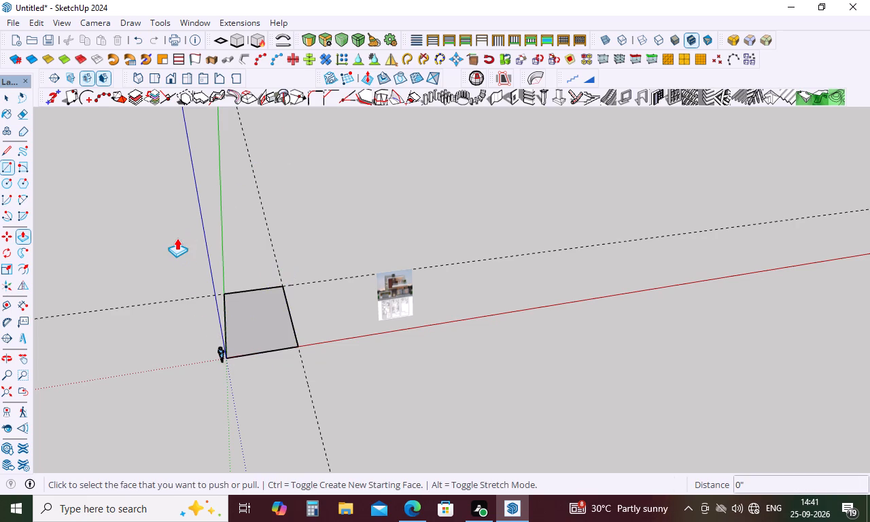
{"action": "left_click", "coordinate": [245, 306]}
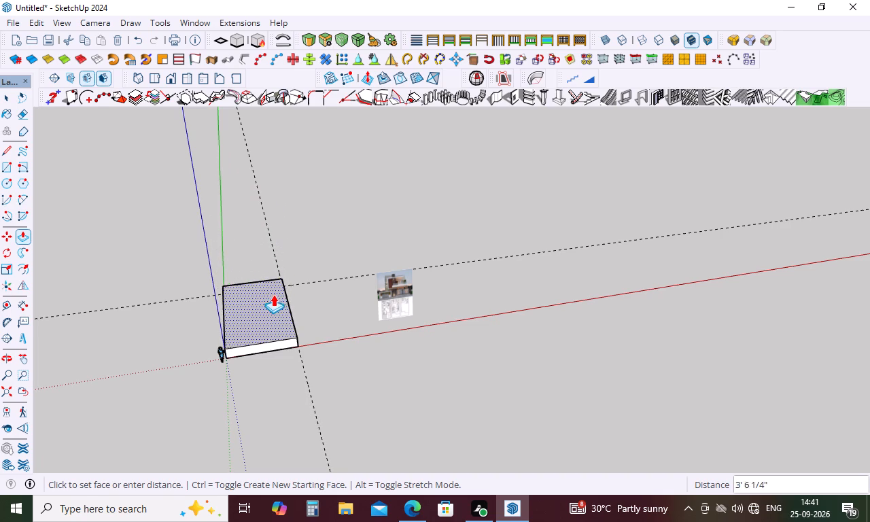
{"action": "middle_click_drag", "start_coordinate": [273, 294], "coordinate": [264, 179]}
{"action": "left_click", "coordinate": [247, 295]}
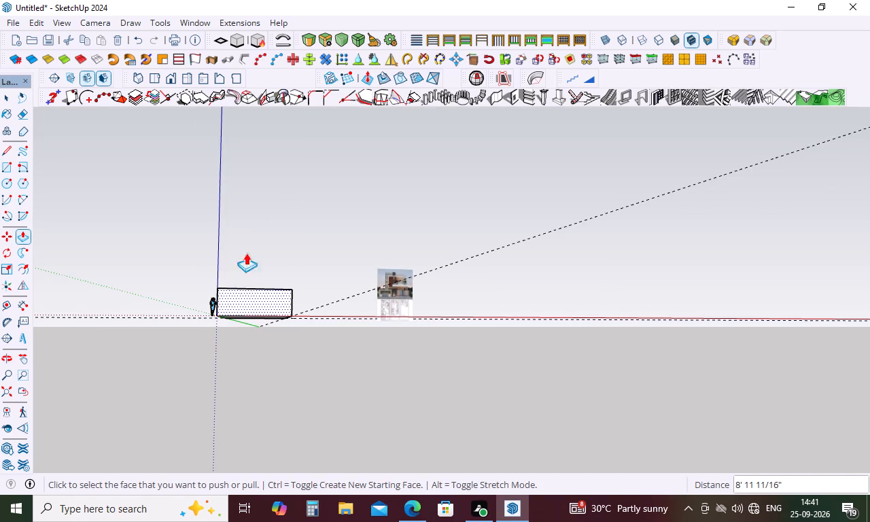
Bevel the three edges meeting at the box's front upper corner away from the origin, about 2' 7" offset with 6 segments.
{"action": "middle_click_drag", "start_coordinate": [260, 198], "coordinate": [232, 372]}
{"action": "scroll", "coordinate": [324, 335], "scroll_direction": "up", "scroll_amount": 5}
{"action": "scroll", "coordinate": [281, 252], "scroll_direction": "up", "scroll_amount": 5}
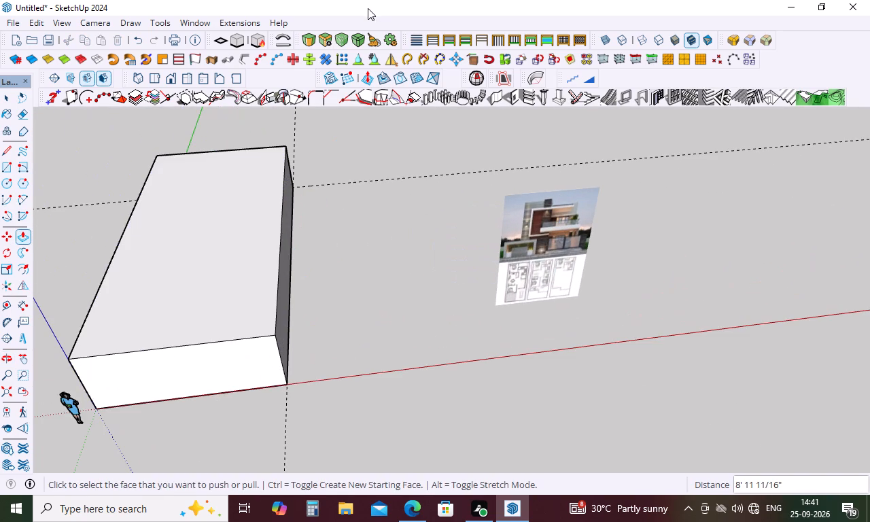
{"action": "left_click", "coordinate": [308, 37]}
{"action": "left_click", "coordinate": [272, 335]}
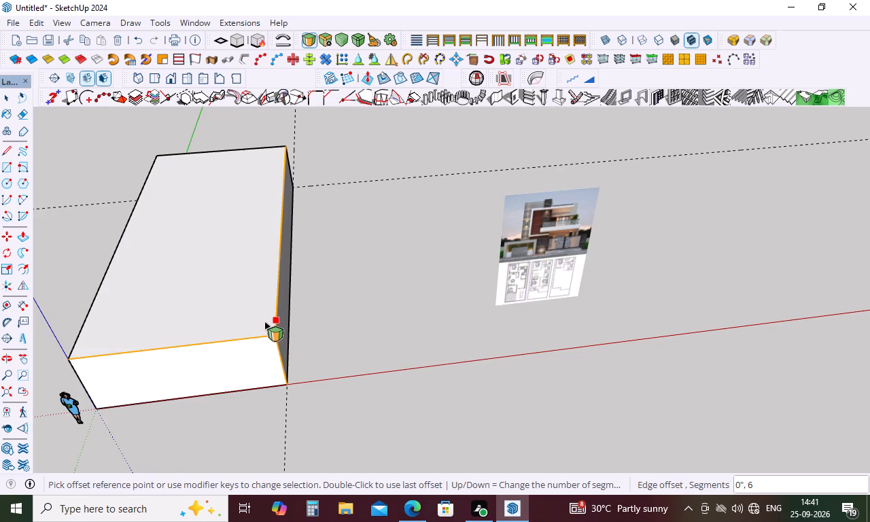
{"action": "left_click", "coordinate": [264, 321]}
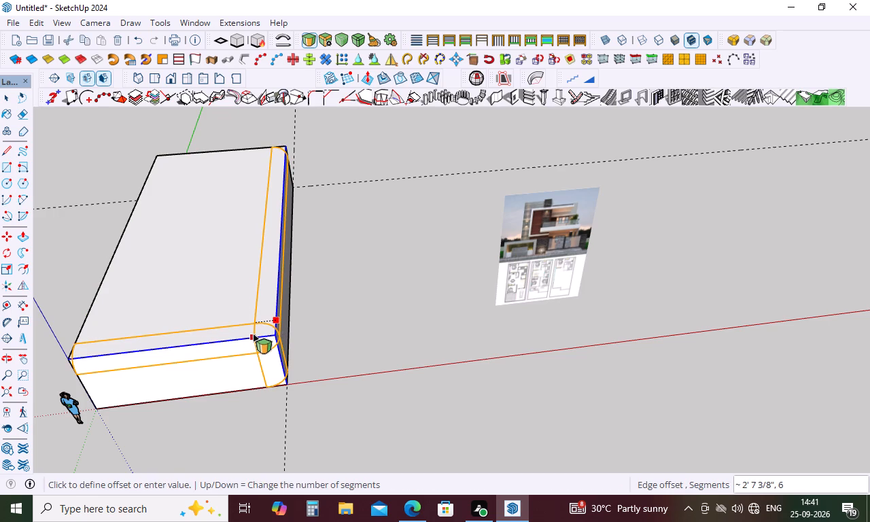
{"action": "left_click", "coordinate": [253, 334]}
Bevel the box's upper edges on the green-axis side with an offset of about 1' 9" and 6 segments.
{"action": "scroll", "coordinate": [302, 319], "scroll_direction": "down", "scroll_amount": 4}
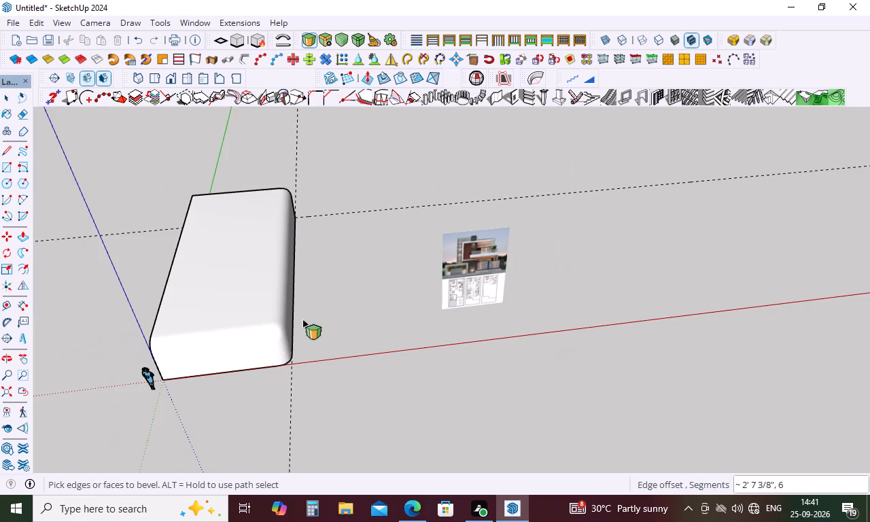
{"action": "middle_click_drag", "start_coordinate": [302, 319], "coordinate": [611, 251]}
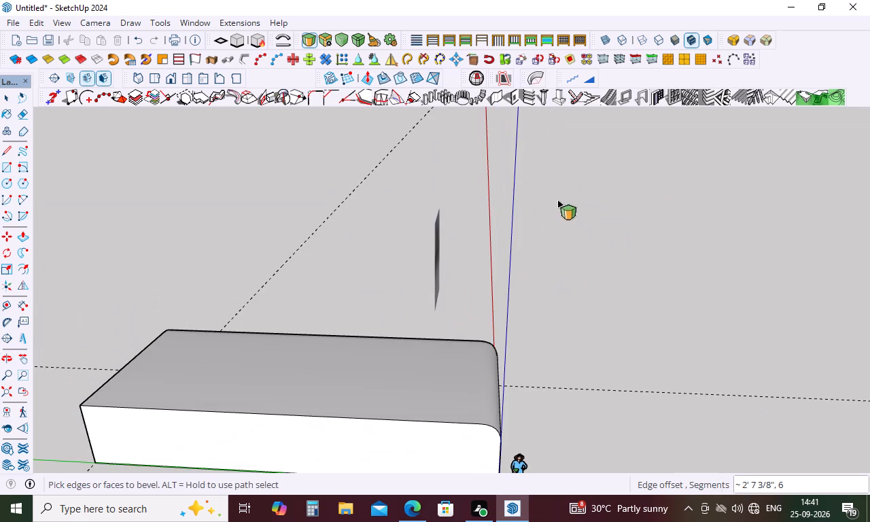
{"action": "left_click", "coordinate": [308, 39]}
{"action": "left_click", "coordinate": [330, 408]}
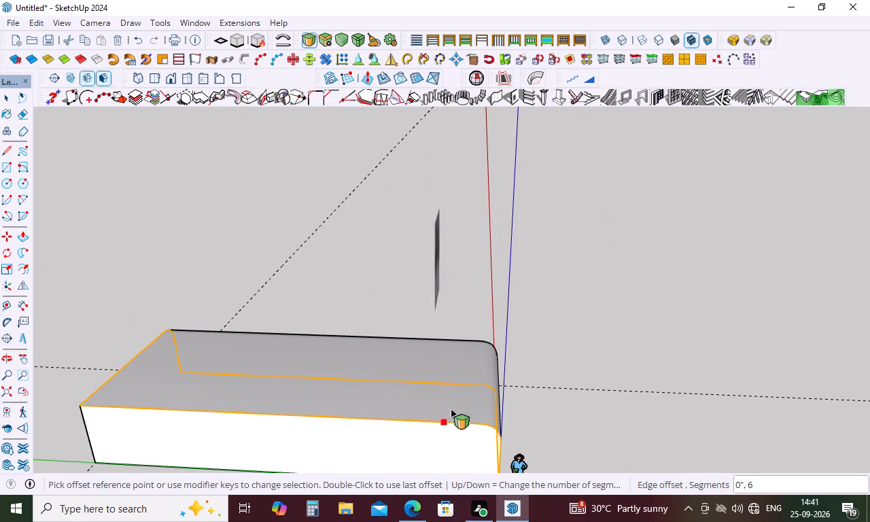
{"action": "left_click", "coordinate": [498, 427]}
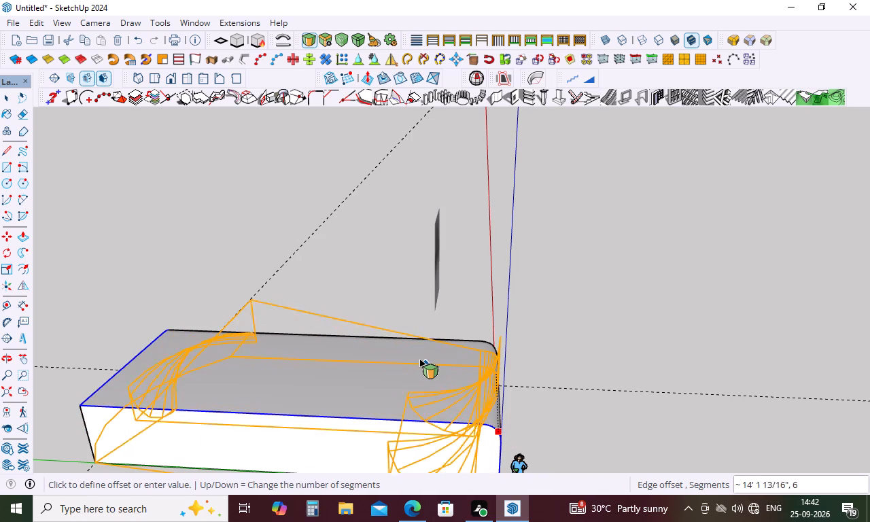
{"action": "scroll", "coordinate": [415, 353], "scroll_direction": "down", "scroll_amount": 2}
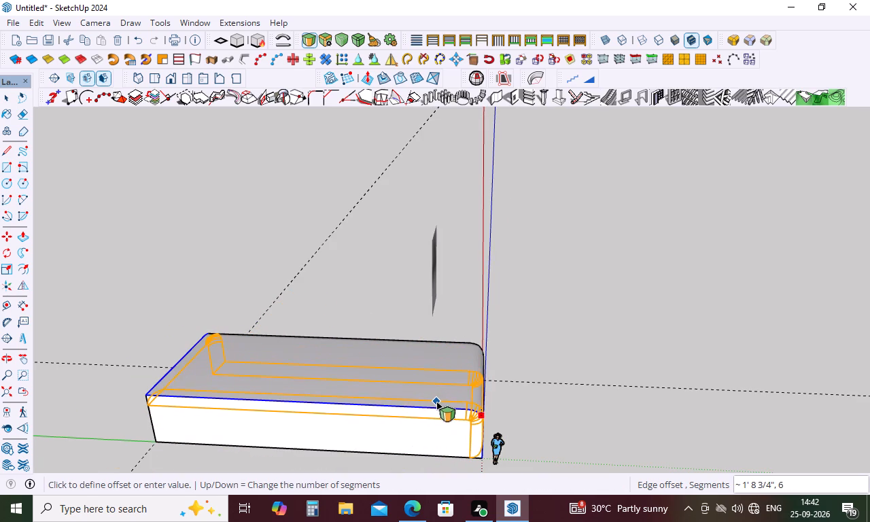
{"action": "left_click", "coordinate": [436, 402]}
Bevel the box's bottom edge along the green axis and its connected rear edges, about 4' 7" offset with 6 segments.
{"action": "scroll", "coordinate": [495, 319], "scroll_direction": "down", "scroll_amount": 4}
{"action": "middle_click_drag", "start_coordinate": [498, 326], "coordinate": [486, 310]}
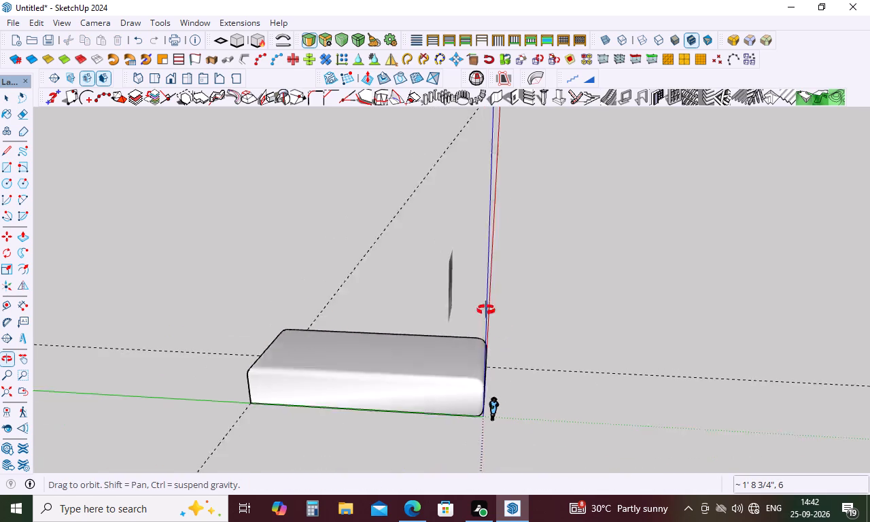
{"action": "middle_click_drag", "start_coordinate": [486, 310], "coordinate": [65, 375]}
{"action": "middle_click_drag", "start_coordinate": [425, 392], "coordinate": [442, 379]}
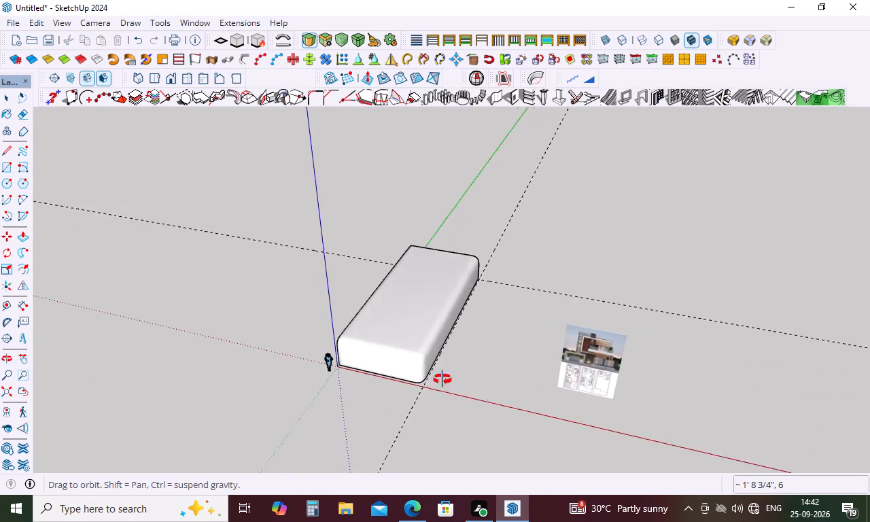
{"action": "middle_click_drag", "start_coordinate": [442, 379], "coordinate": [604, 93]}
{"action": "middle_click_drag", "start_coordinate": [375, 254], "coordinate": [478, 253]}
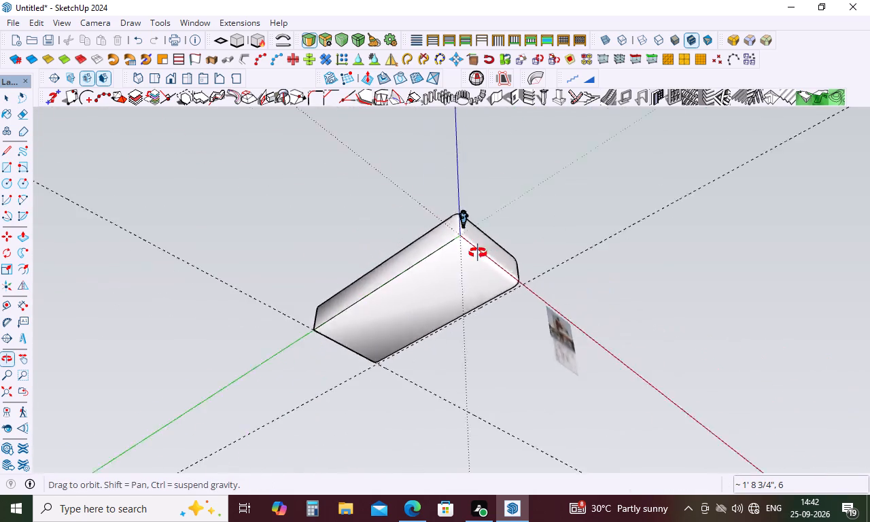
{"action": "middle_click_drag", "start_coordinate": [478, 253], "coordinate": [557, 249]}
{"action": "scroll", "coordinate": [401, 272], "scroll_direction": "up", "scroll_amount": 4}
{"action": "middle_click_drag", "start_coordinate": [404, 251], "coordinate": [520, 251]}
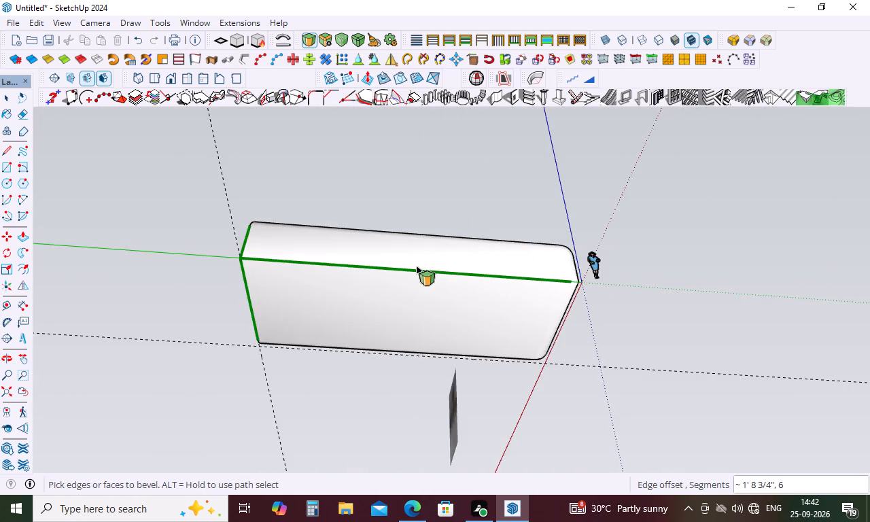
{"action": "scroll", "coordinate": [416, 266], "scroll_direction": "up", "scroll_amount": 4}
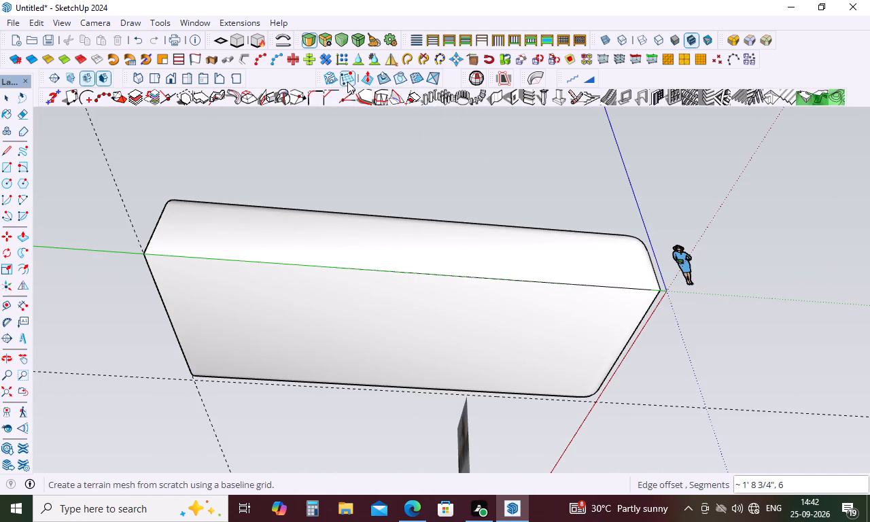
{"action": "left_click", "coordinate": [309, 39]}
{"action": "left_click", "coordinate": [388, 264]}
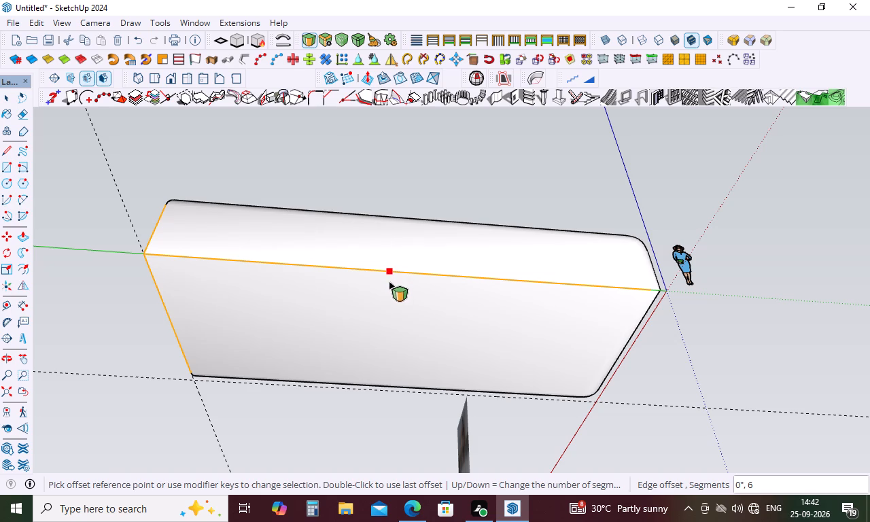
{"action": "left_click_drag", "start_coordinate": [389, 282], "coordinate": [377, 299]}
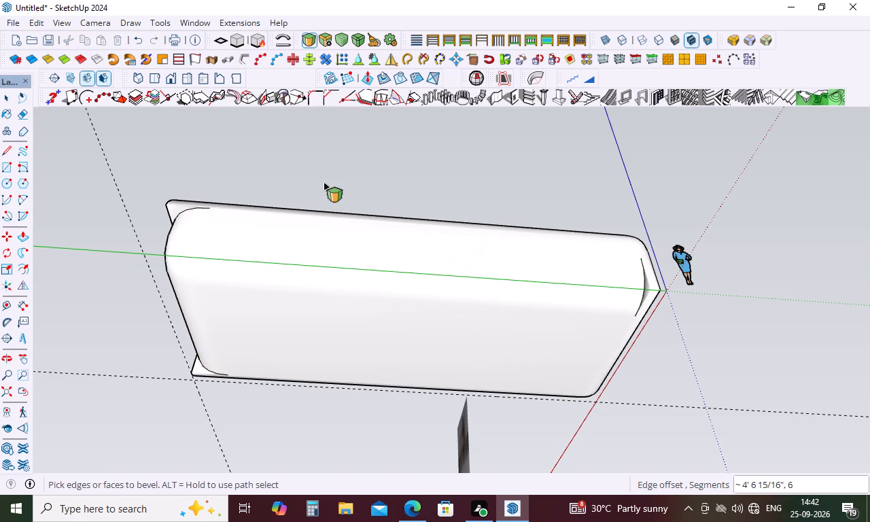
Examine the bevelled box from below and all around, checking how the rounded edges and corners meet.
{"action": "scroll", "coordinate": [324, 182], "scroll_direction": "down", "scroll_amount": 3}
{"action": "middle_click_drag", "start_coordinate": [333, 179], "coordinate": [29, 411]}
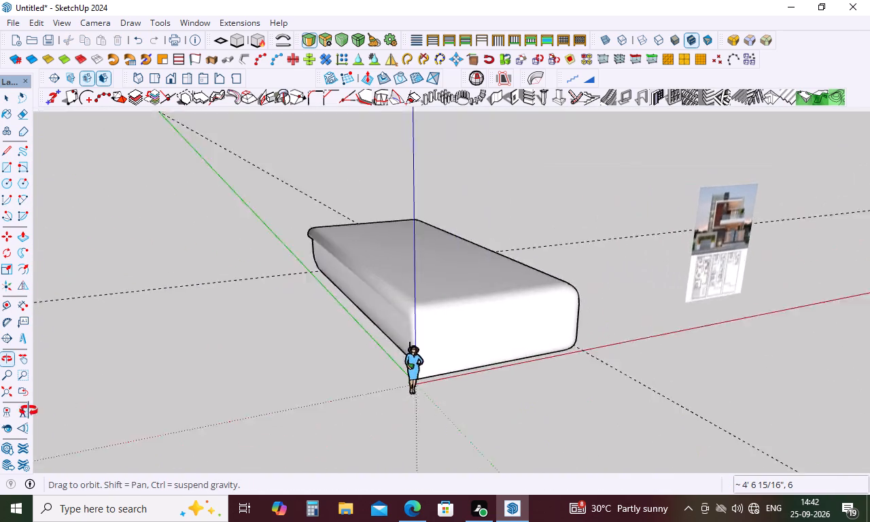
{"action": "middle_click_drag", "start_coordinate": [29, 411], "coordinate": [431, 222]}
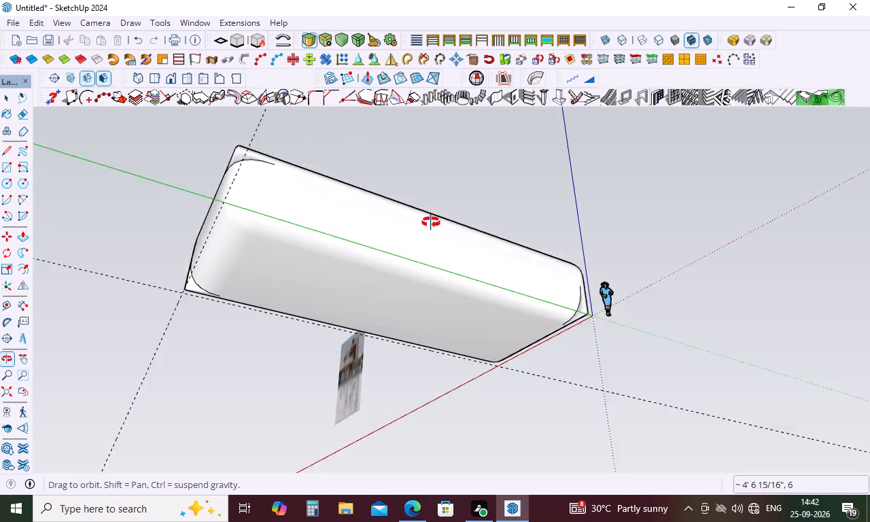
{"action": "middle_click_drag", "start_coordinate": [431, 222], "coordinate": [406, 167]}
{"action": "middle_click_drag", "start_coordinate": [398, 161], "coordinate": [374, 150]}
{"action": "middle_click_drag", "start_coordinate": [304, 138], "coordinate": [251, 150]}
{"action": "middle_click_drag", "start_coordinate": [230, 162], "coordinate": [163, 197]}
{"action": "middle_click_drag", "start_coordinate": [154, 207], "coordinate": [178, 353]}
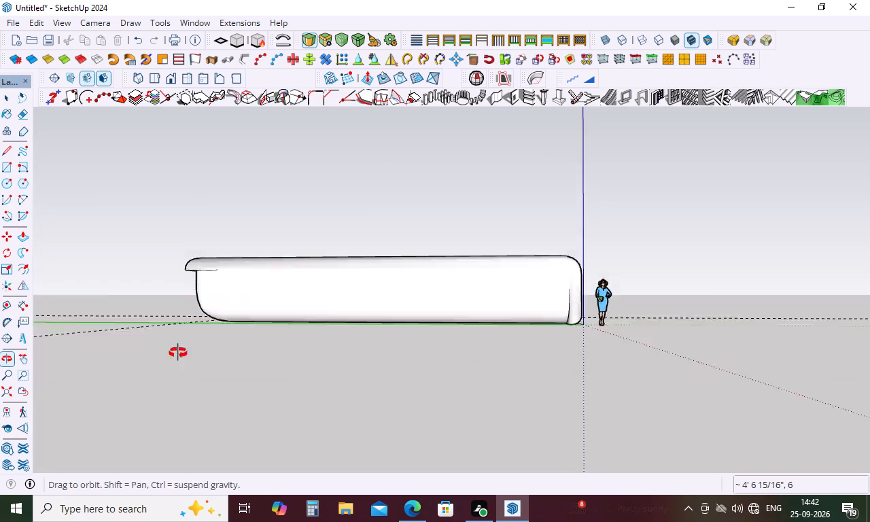
{"action": "middle_click_drag", "start_coordinate": [178, 353], "coordinate": [0, 285]}
{"action": "middle_click_drag", "start_coordinate": [706, 229], "coordinate": [553, 386]}
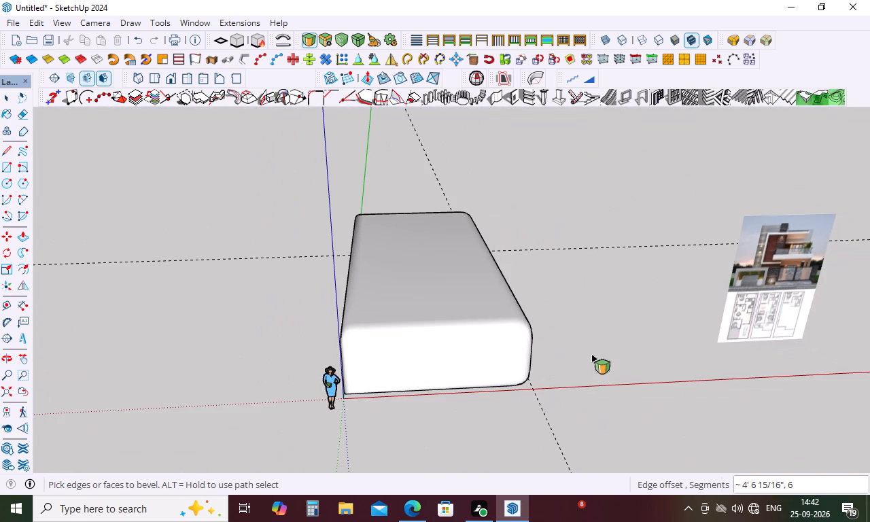
{"action": "key", "text": "space"}
{"action": "left_click", "coordinate": [591, 353]}
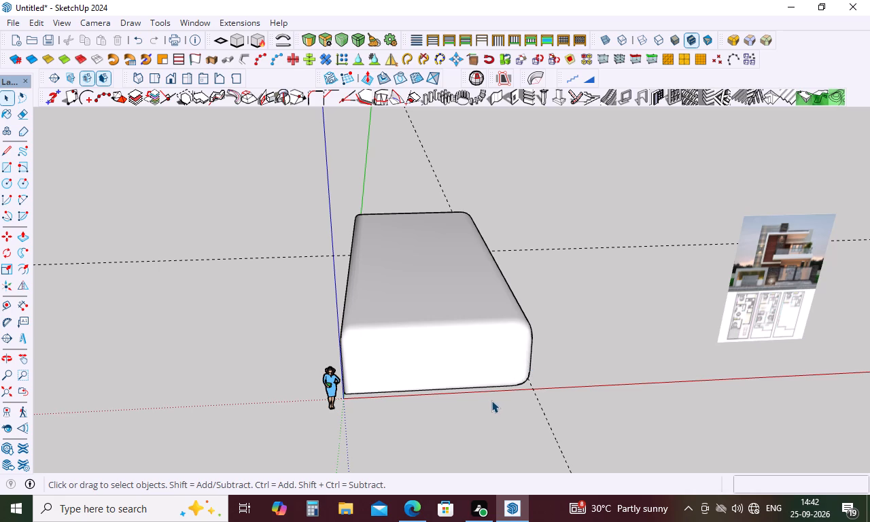
Build a type 1 foundation with the preset dimensions on the ground beside the bevelled box.
{"action": "scroll", "coordinate": [498, 392], "scroll_direction": "up", "scroll_amount": 4}
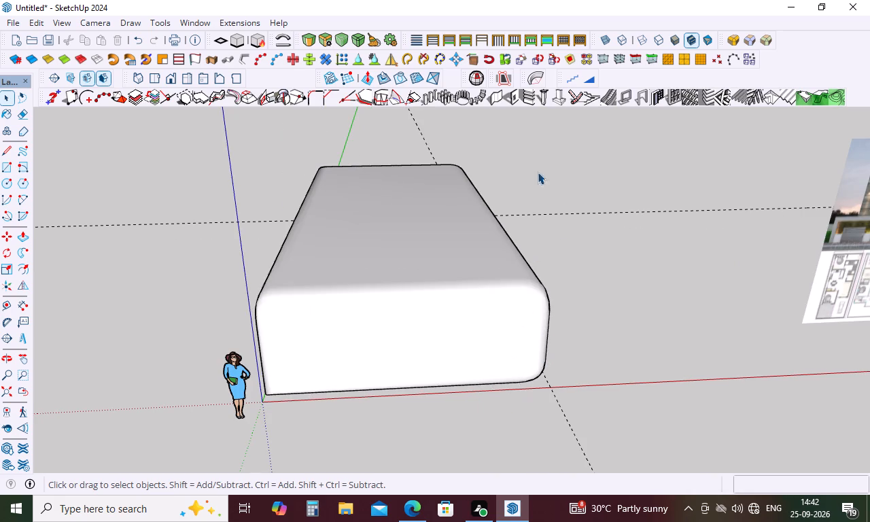
{"action": "left_click", "coordinate": [557, 99]}
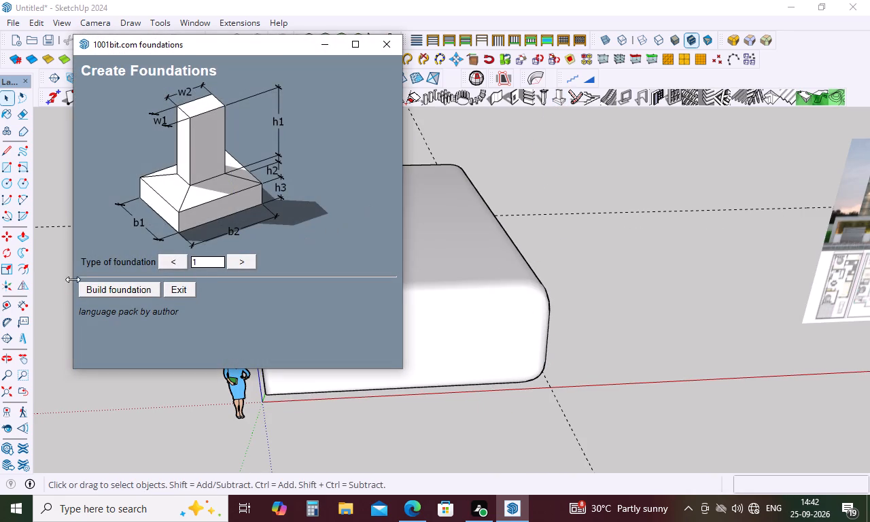
{"action": "left_click", "coordinate": [94, 287]}
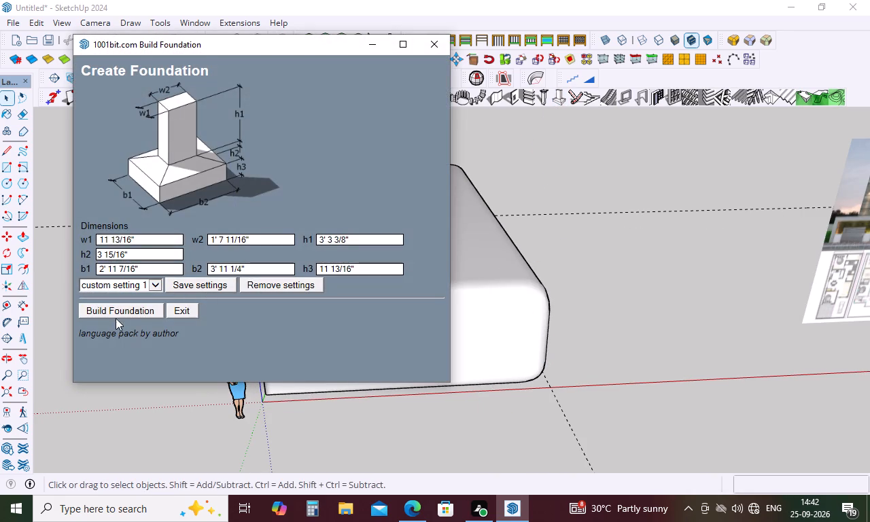
{"action": "left_click", "coordinate": [122, 311]}
{"action": "left_click", "coordinate": [592, 304]}
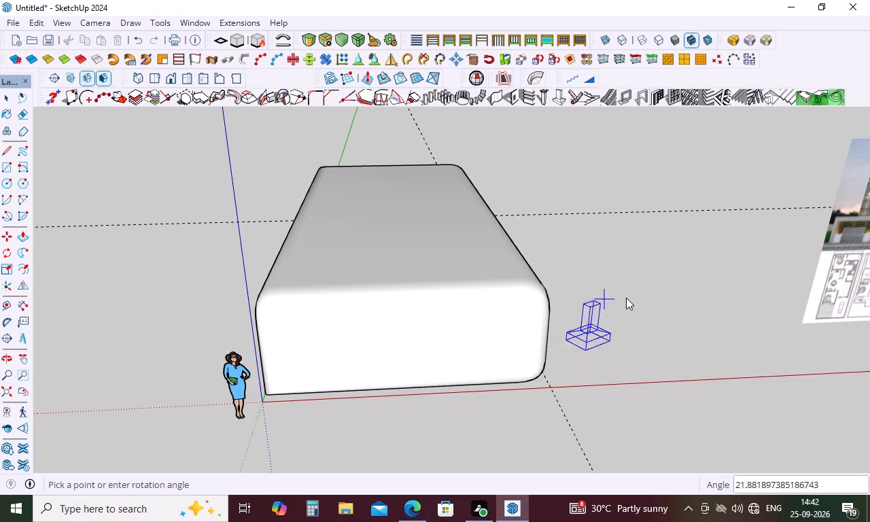
{"action": "left_click", "coordinate": [621, 346]}
Open the foundation group and extrude the top face of its column stub upward about 12' 1".
{"action": "scroll", "coordinate": [627, 321], "scroll_direction": "up", "scroll_amount": 7}
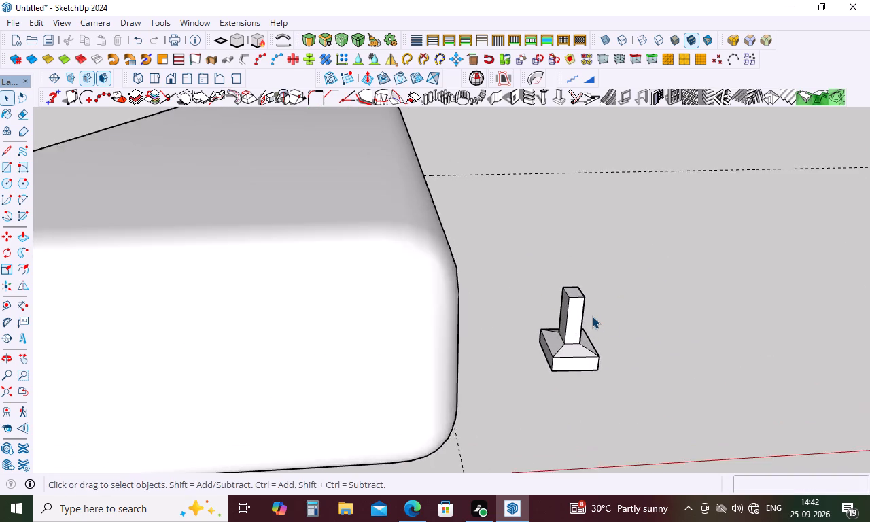
{"action": "key", "text": "p"}
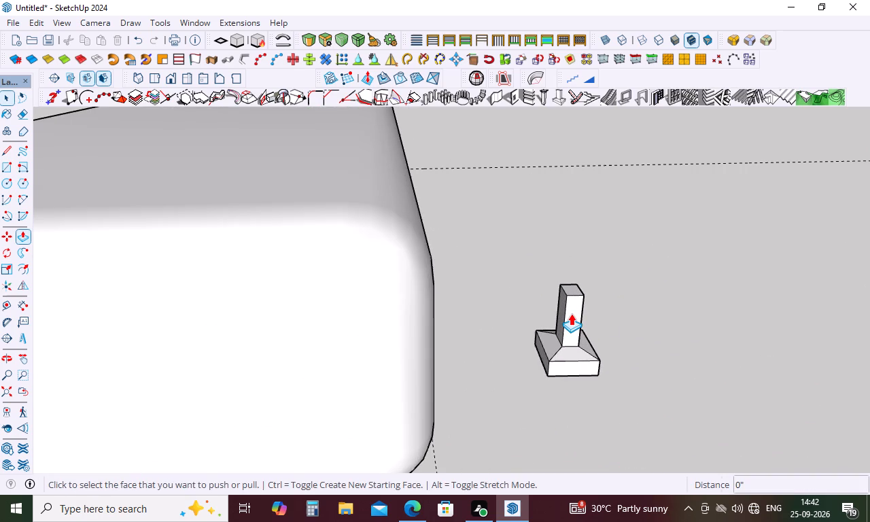
{"action": "left_click", "coordinate": [570, 312]}
{"action": "key", "text": "space"}
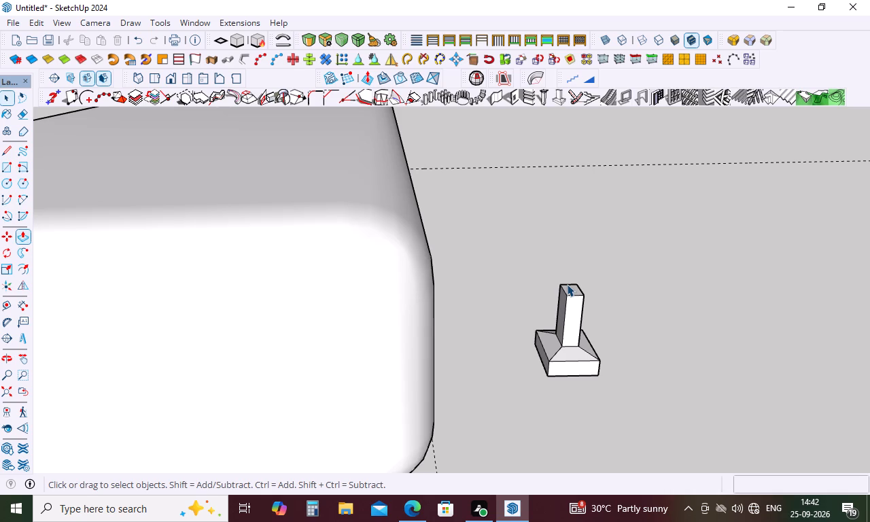
{"action": "double_click", "coordinate": [576, 359]}
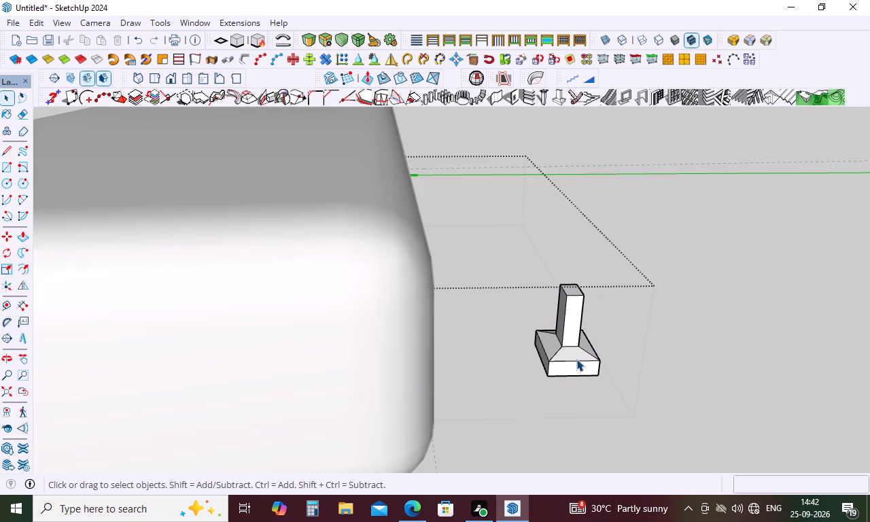
{"action": "key", "text": "p"}
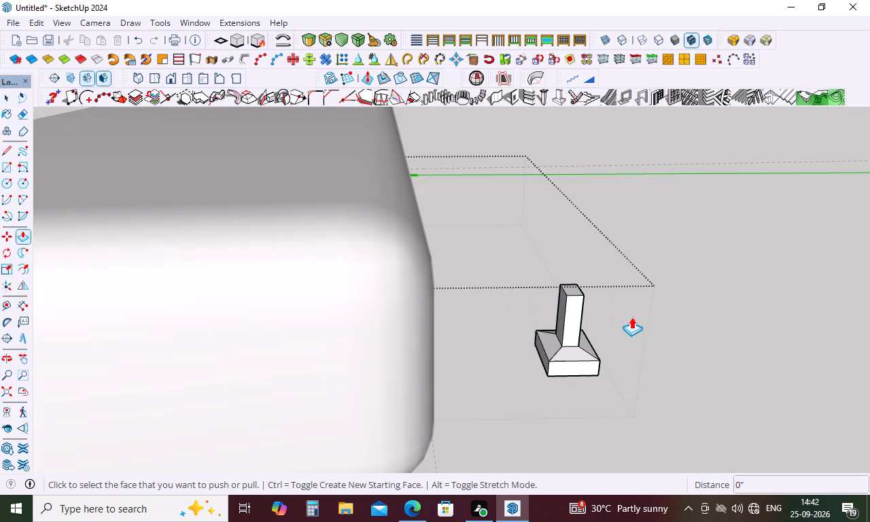
{"action": "left_click", "coordinate": [577, 292]}
{"action": "scroll", "coordinate": [574, 245], "scroll_direction": "down", "scroll_amount": 4}
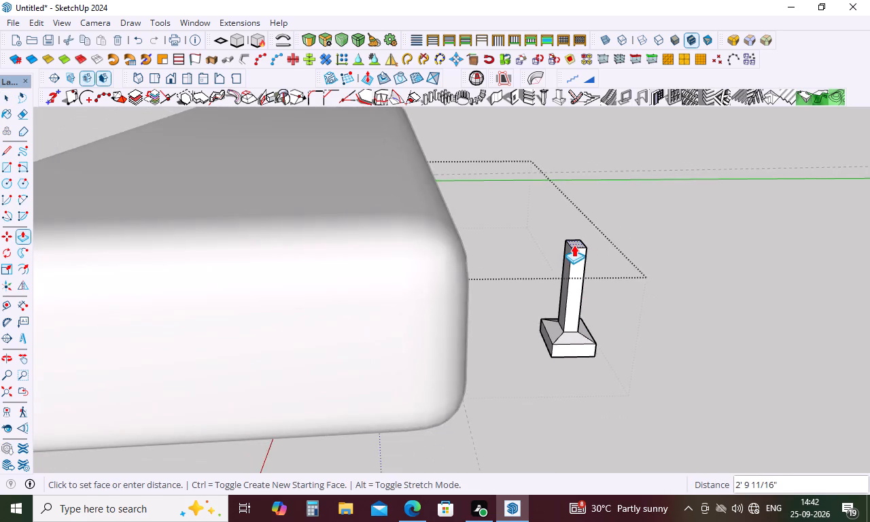
{"action": "scroll", "coordinate": [574, 245], "scroll_direction": "down", "scroll_amount": 9}
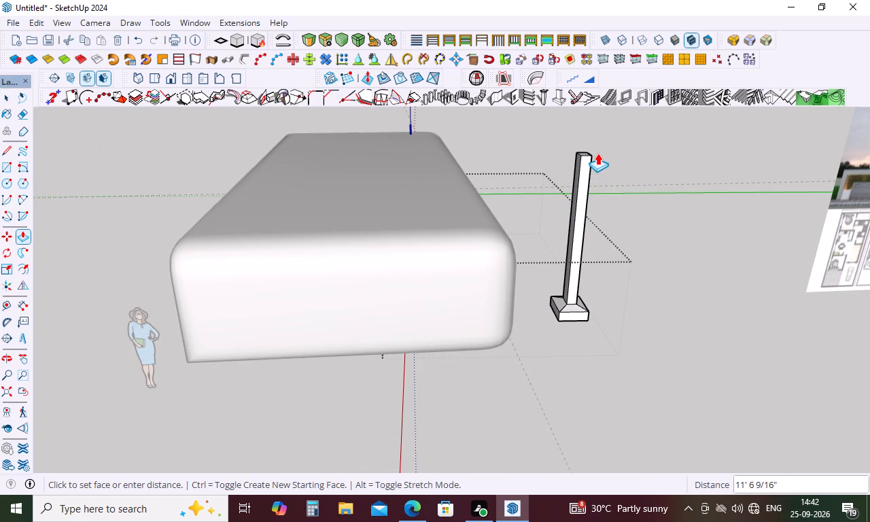
{"action": "left_click", "coordinate": [599, 149]}
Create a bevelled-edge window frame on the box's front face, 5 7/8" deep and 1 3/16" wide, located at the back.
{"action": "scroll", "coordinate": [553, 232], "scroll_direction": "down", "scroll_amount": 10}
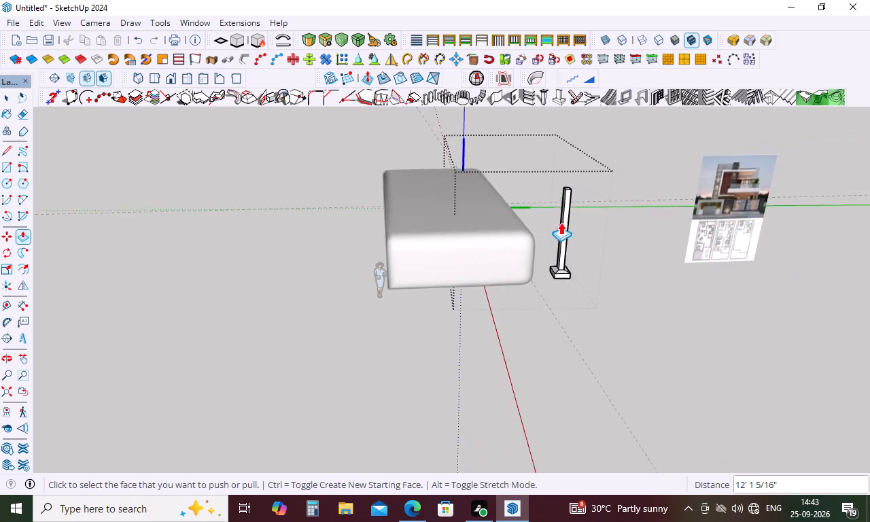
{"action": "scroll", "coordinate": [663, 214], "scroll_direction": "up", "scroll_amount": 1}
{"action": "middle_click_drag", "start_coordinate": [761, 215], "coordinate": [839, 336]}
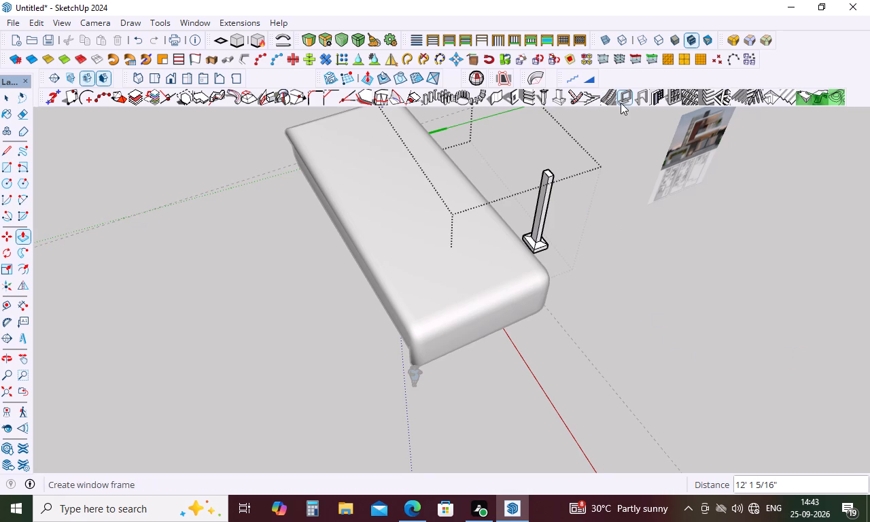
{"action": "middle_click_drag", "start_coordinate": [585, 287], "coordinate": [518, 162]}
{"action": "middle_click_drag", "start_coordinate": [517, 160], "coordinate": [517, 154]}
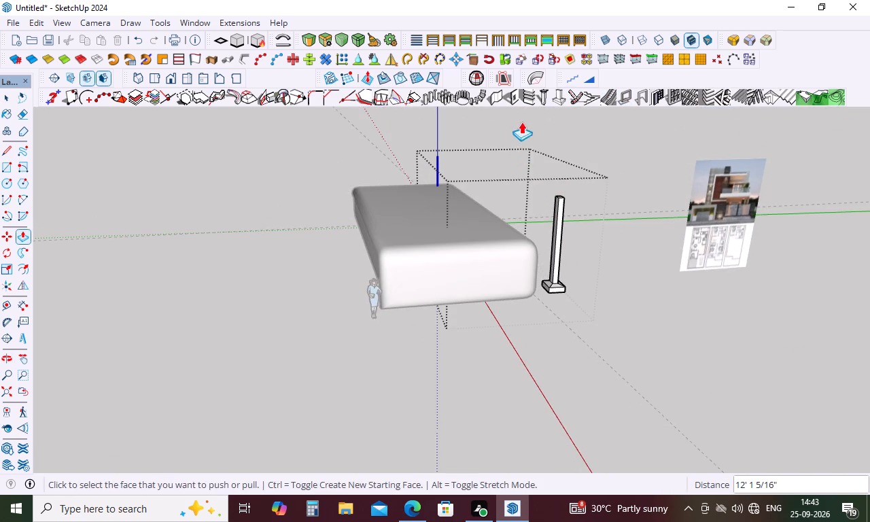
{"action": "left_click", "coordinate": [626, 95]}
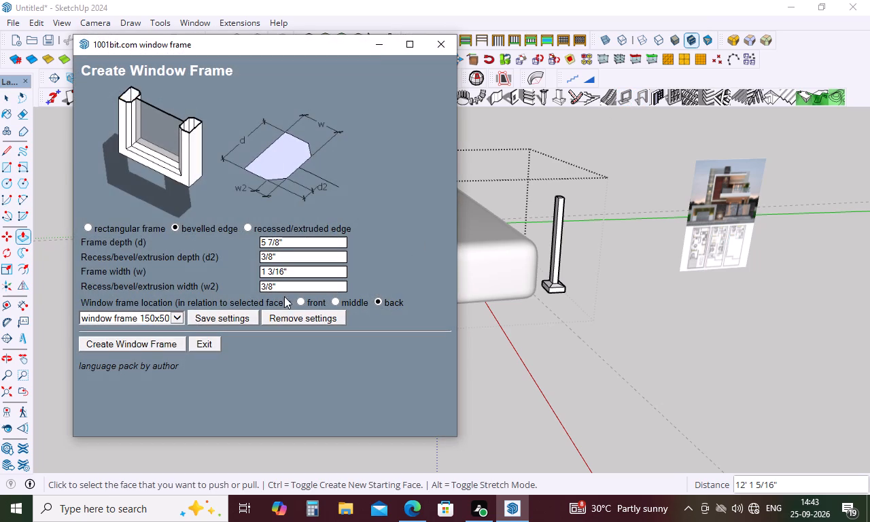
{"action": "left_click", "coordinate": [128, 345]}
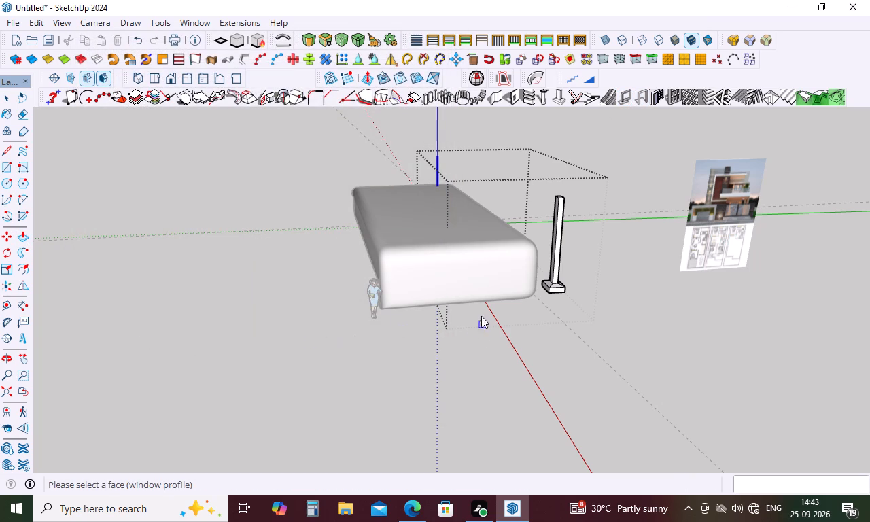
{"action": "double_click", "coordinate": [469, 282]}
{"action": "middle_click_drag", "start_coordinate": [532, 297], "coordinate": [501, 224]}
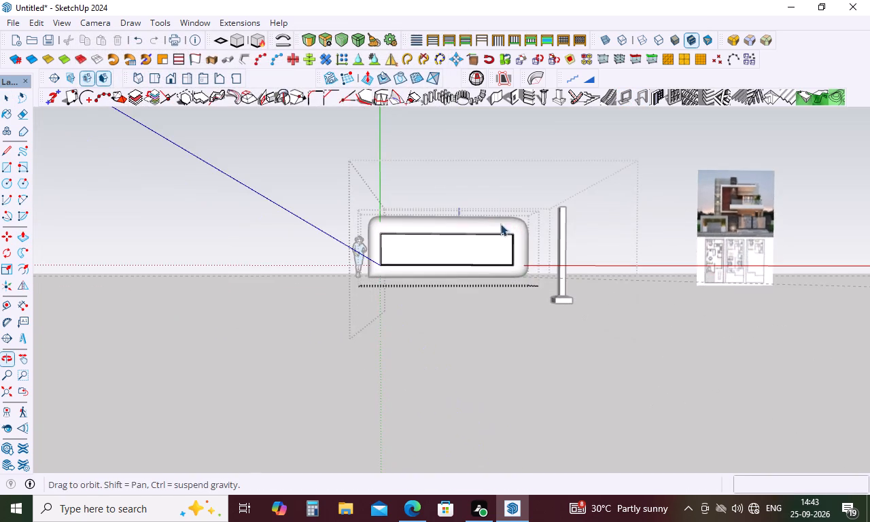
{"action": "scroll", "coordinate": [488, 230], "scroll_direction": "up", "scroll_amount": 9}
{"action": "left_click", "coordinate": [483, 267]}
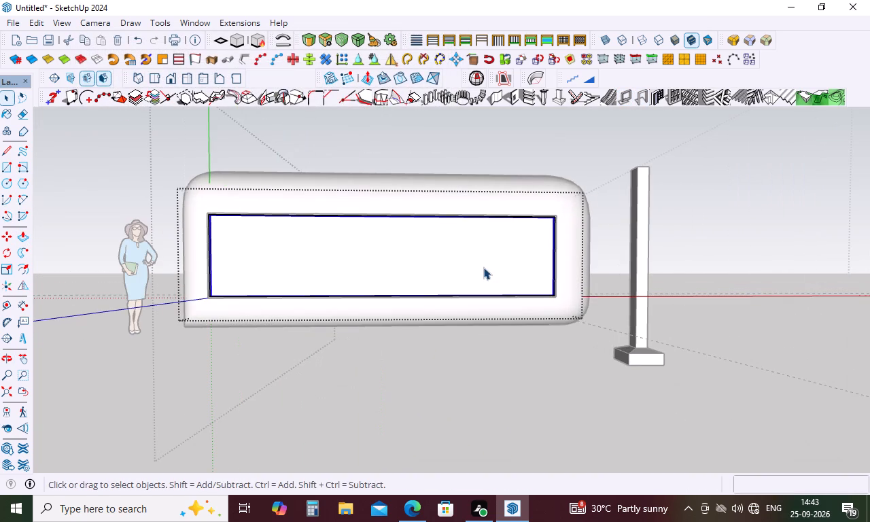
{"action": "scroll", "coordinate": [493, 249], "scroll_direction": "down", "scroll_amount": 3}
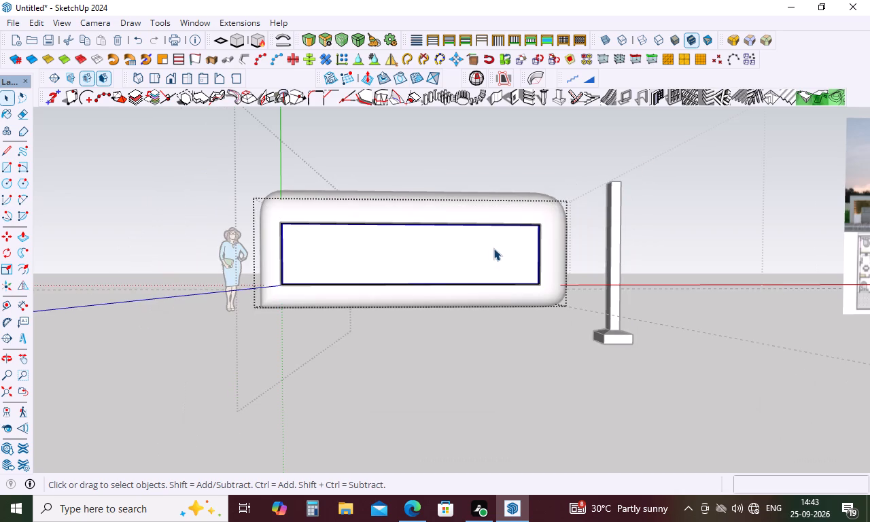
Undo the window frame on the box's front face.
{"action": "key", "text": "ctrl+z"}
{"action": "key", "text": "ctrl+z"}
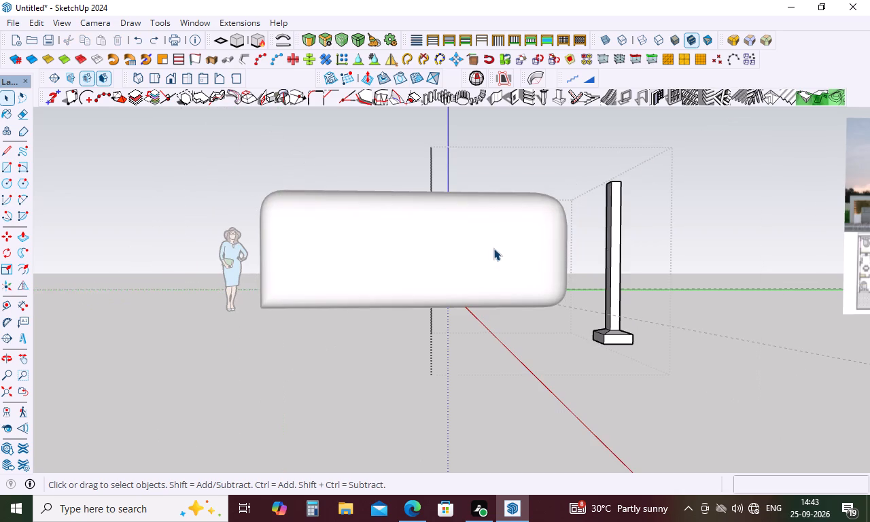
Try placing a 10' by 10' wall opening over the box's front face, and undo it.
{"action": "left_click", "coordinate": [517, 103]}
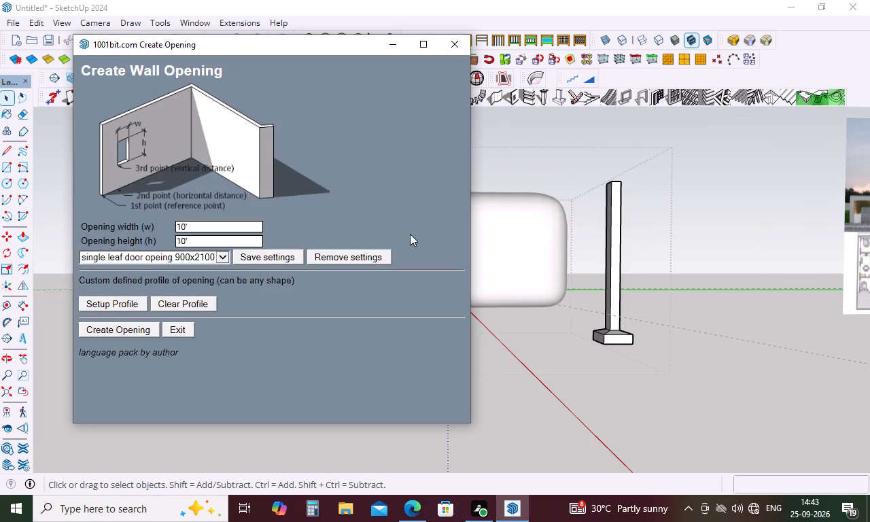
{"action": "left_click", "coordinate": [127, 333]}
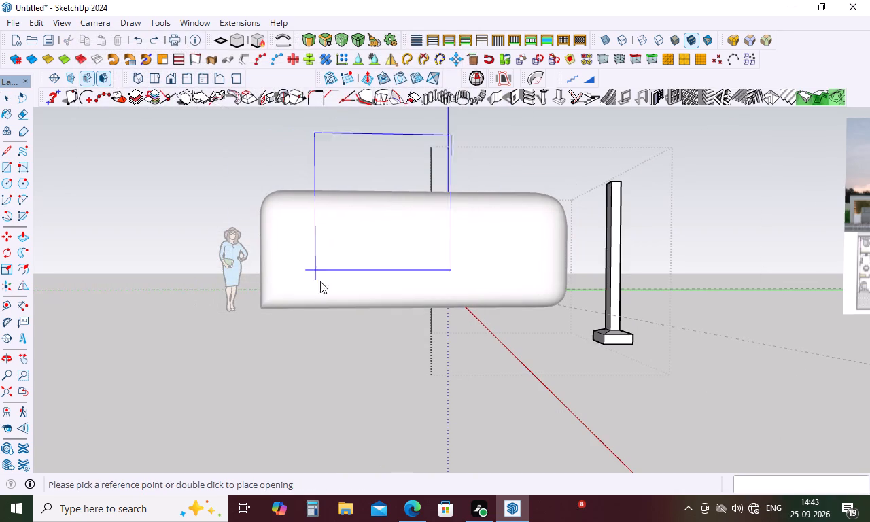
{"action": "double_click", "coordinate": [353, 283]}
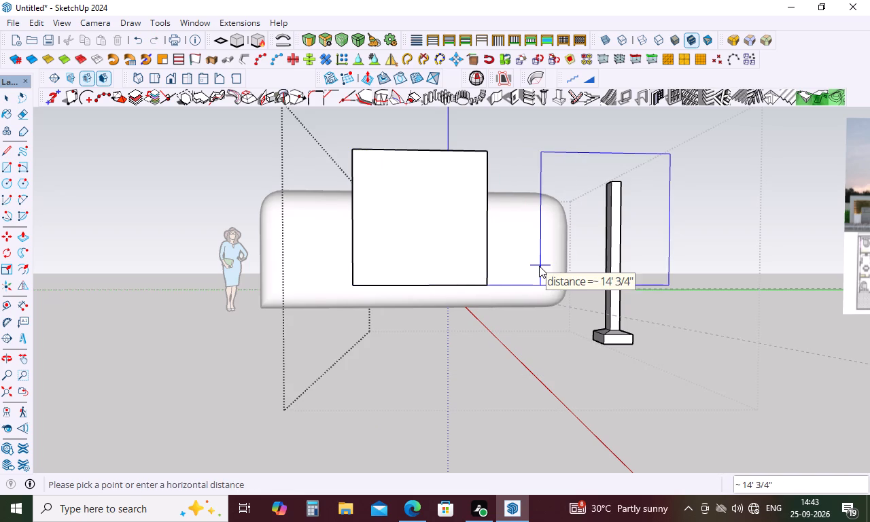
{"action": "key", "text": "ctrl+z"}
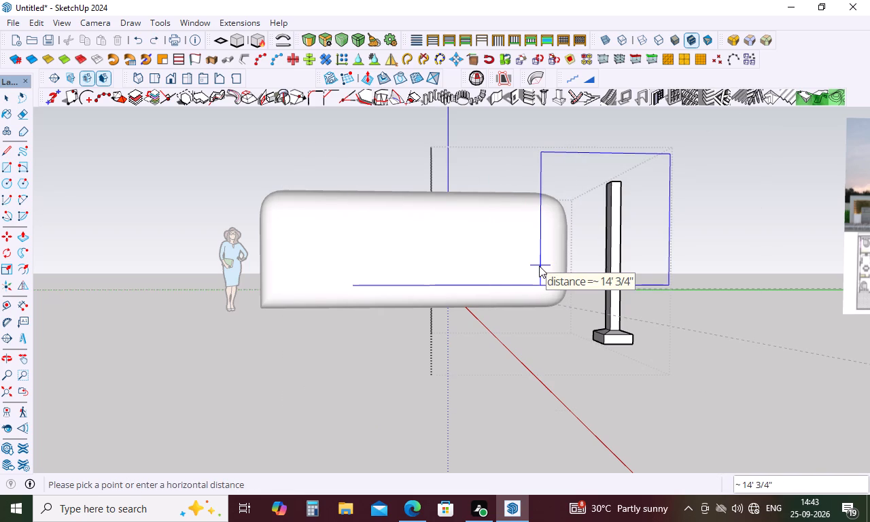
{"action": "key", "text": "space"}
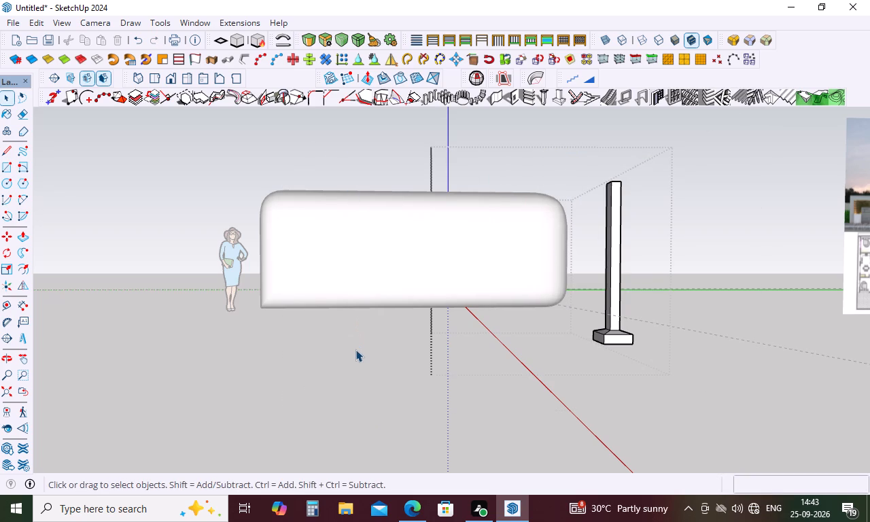
Close the foundation group and select the box's continuous rounded surface.
{"action": "left_click", "coordinate": [355, 349]}
{"action": "double_click", "coordinate": [402, 293]}
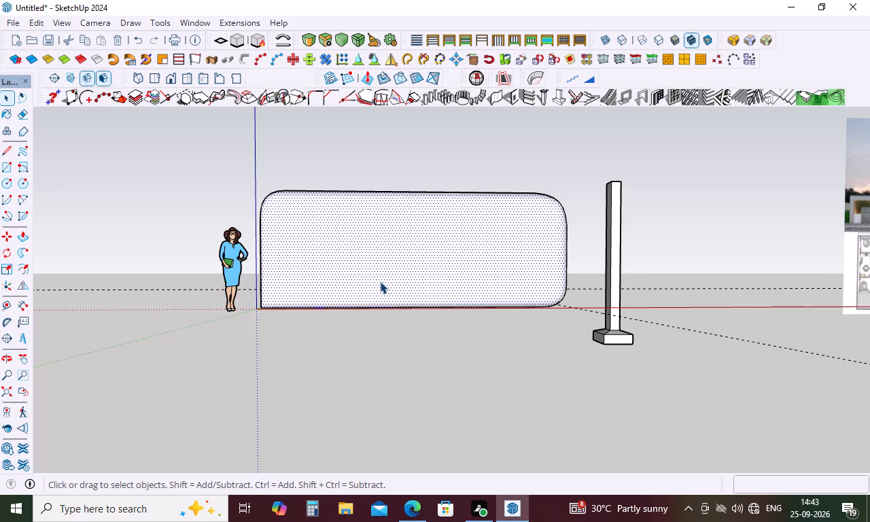
{"action": "scroll", "coordinate": [386, 294], "scroll_direction": "down", "scroll_amount": 5}
{"action": "middle_click_drag", "start_coordinate": [417, 254], "coordinate": [428, 340]}
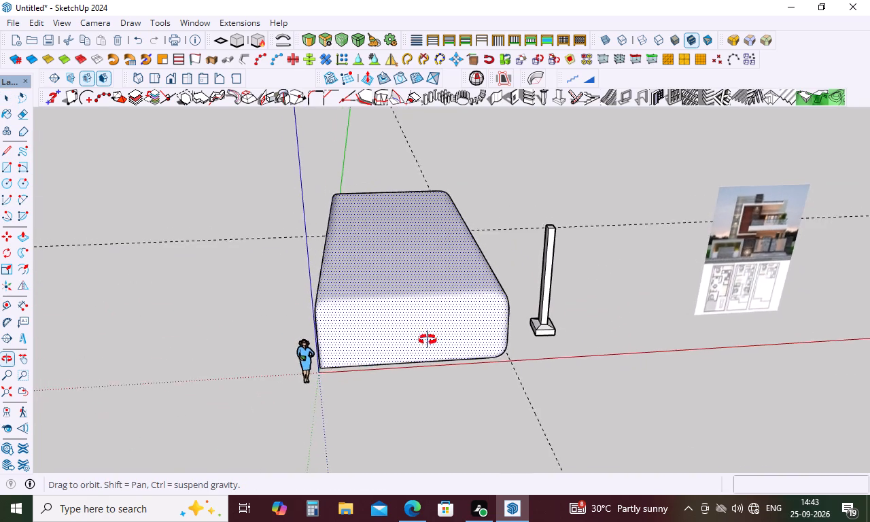
{"action": "middle_click_drag", "start_coordinate": [428, 340], "coordinate": [428, 317]}
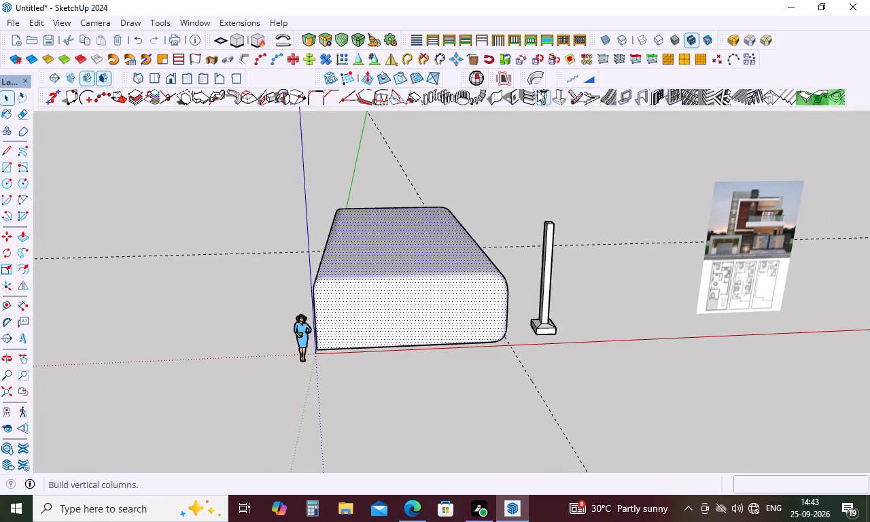
Place a wall opening 10' wide and 7' high on the box's front face, near its lower middle.
{"action": "left_click", "coordinate": [517, 96]}
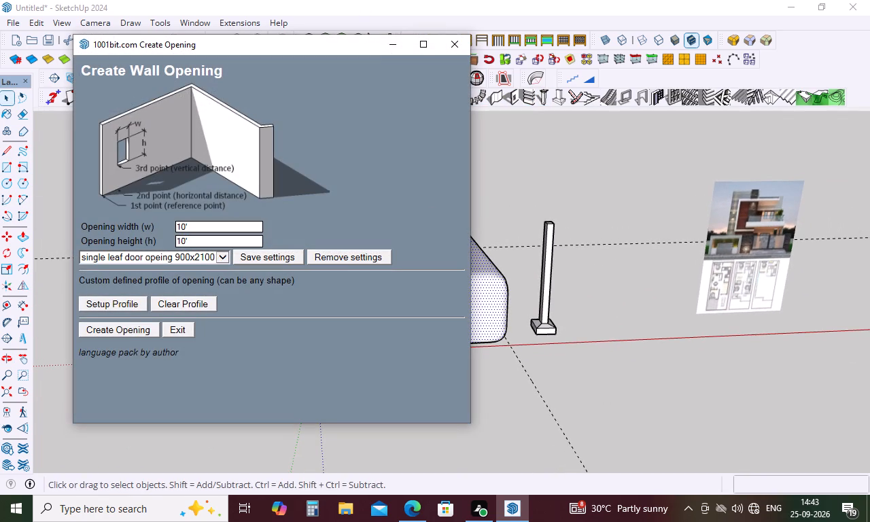
{"action": "left_click", "coordinate": [122, 330]}
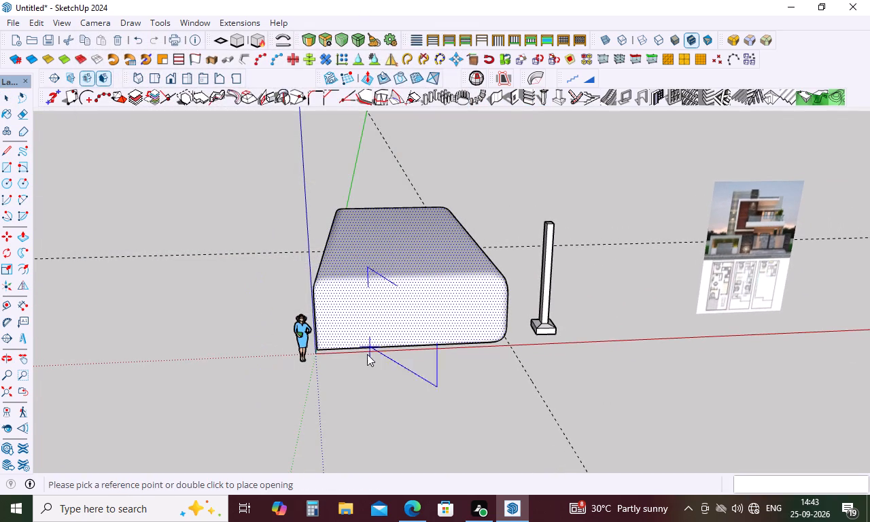
{"action": "left_click", "coordinate": [516, 92]}
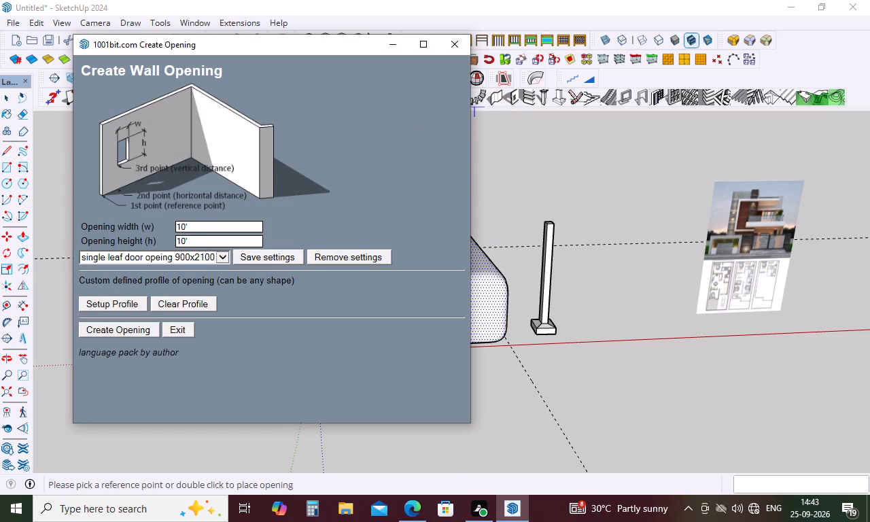
{"action": "left_click", "coordinate": [190, 241]}
{"action": "key", "text": "BackSpace"}
{"action": "key", "text": "7"}
{"action": "key", "text": "apostrophe"}
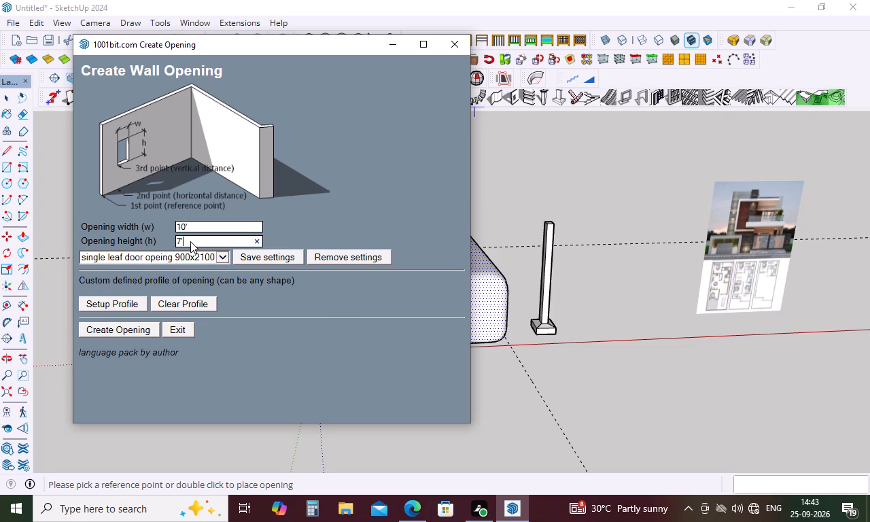
{"action": "left_click", "coordinate": [126, 332]}
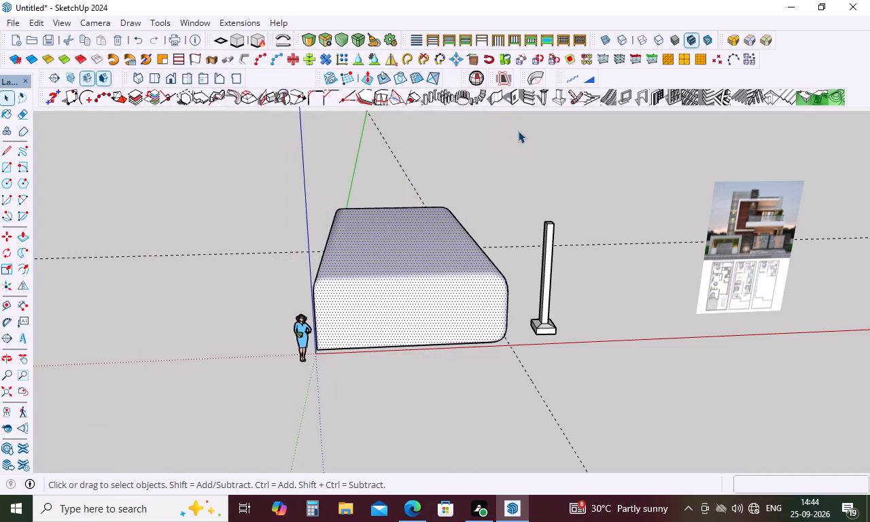
{"action": "left_click", "coordinate": [511, 94]}
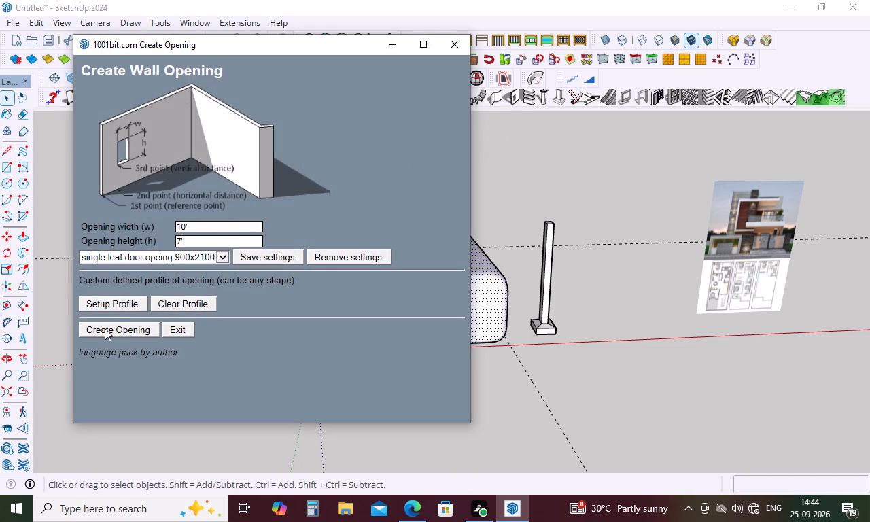
{"action": "left_click", "coordinate": [105, 328]}
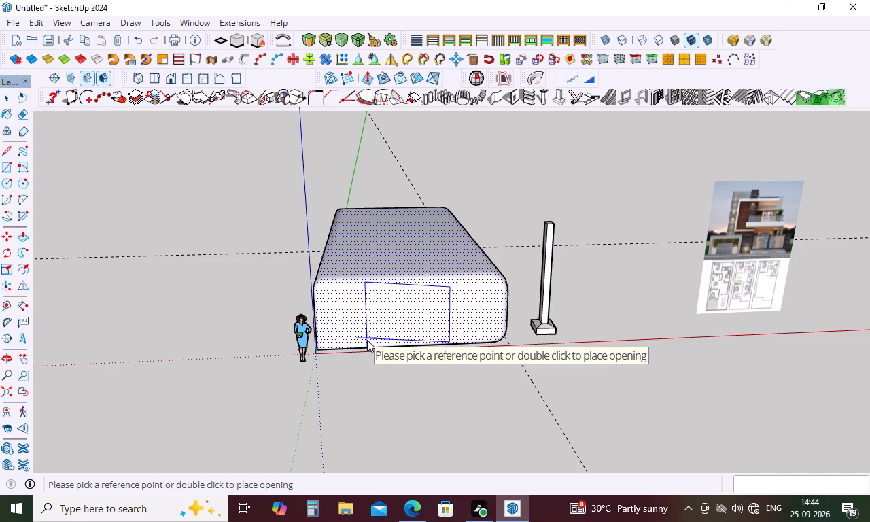
{"action": "scroll", "coordinate": [368, 341], "scroll_direction": "up", "scroll_amount": 4}
{"action": "middle_click_drag", "start_coordinate": [372, 343], "coordinate": [370, 290]}
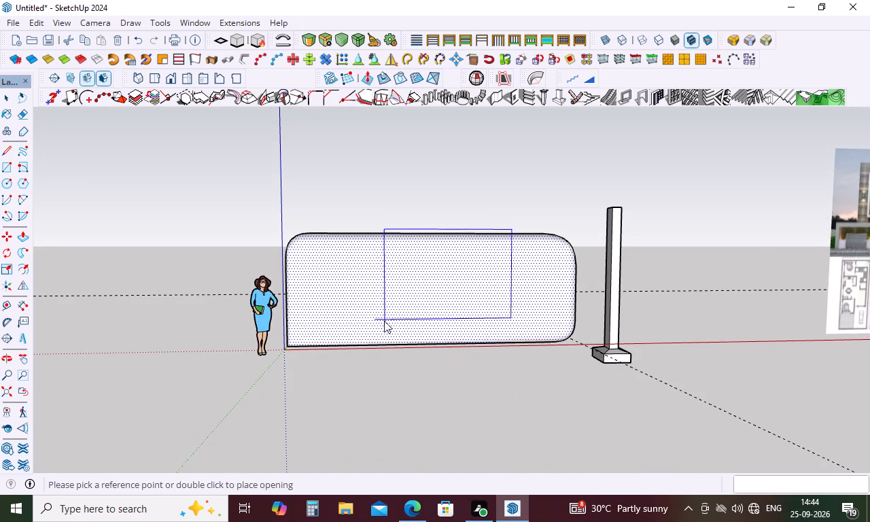
{"action": "double_click", "coordinate": [385, 329]}
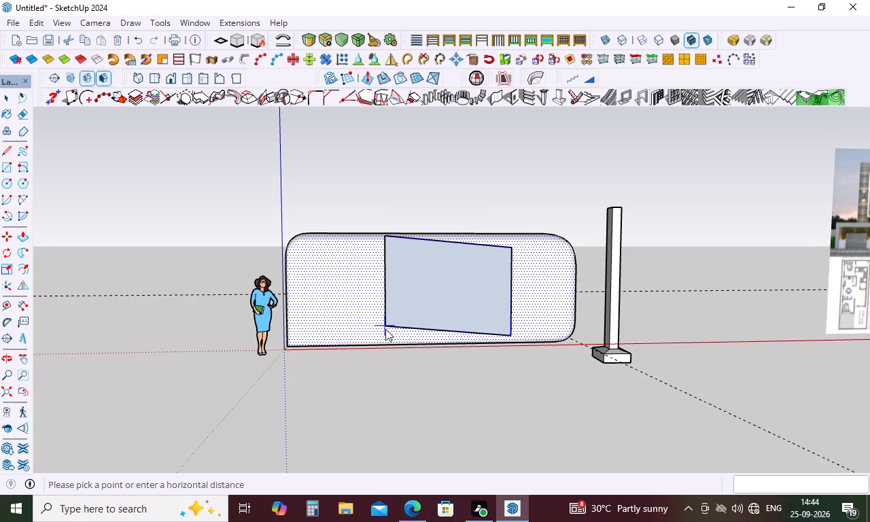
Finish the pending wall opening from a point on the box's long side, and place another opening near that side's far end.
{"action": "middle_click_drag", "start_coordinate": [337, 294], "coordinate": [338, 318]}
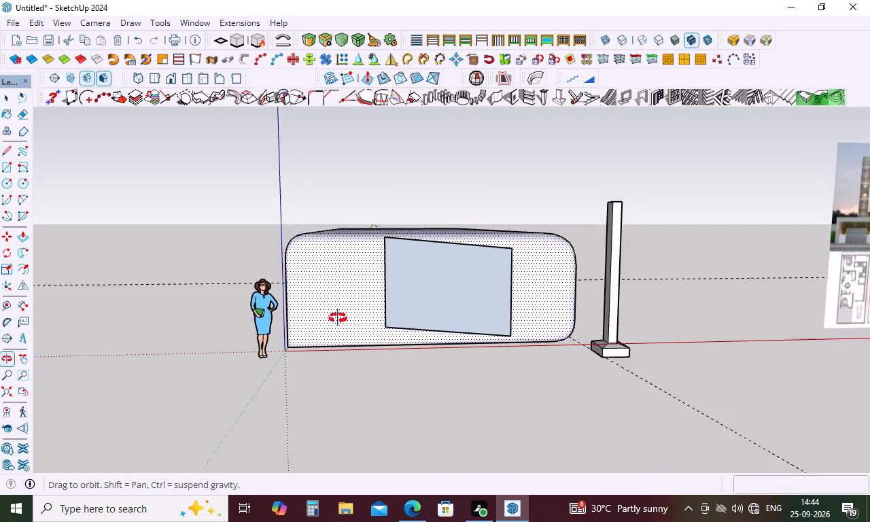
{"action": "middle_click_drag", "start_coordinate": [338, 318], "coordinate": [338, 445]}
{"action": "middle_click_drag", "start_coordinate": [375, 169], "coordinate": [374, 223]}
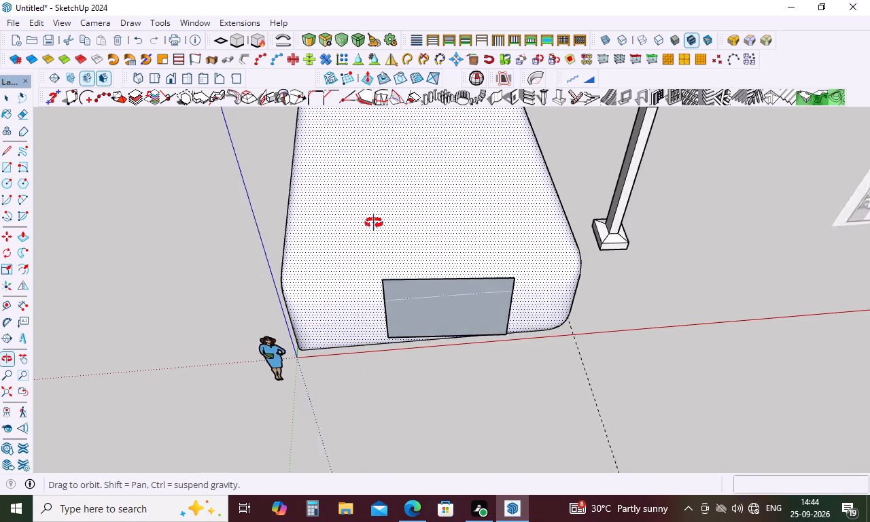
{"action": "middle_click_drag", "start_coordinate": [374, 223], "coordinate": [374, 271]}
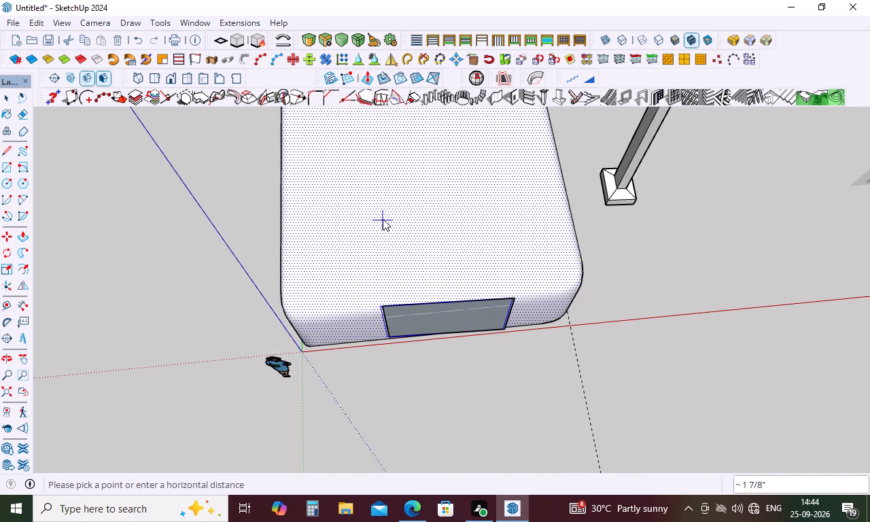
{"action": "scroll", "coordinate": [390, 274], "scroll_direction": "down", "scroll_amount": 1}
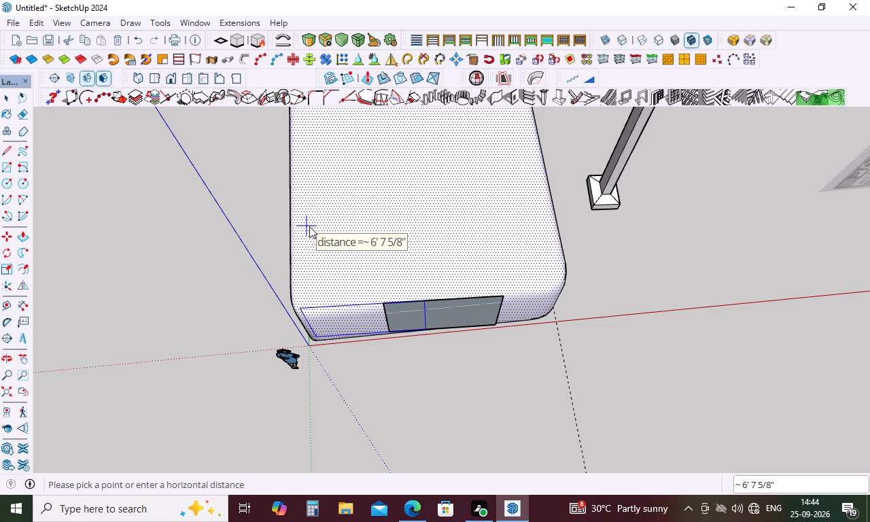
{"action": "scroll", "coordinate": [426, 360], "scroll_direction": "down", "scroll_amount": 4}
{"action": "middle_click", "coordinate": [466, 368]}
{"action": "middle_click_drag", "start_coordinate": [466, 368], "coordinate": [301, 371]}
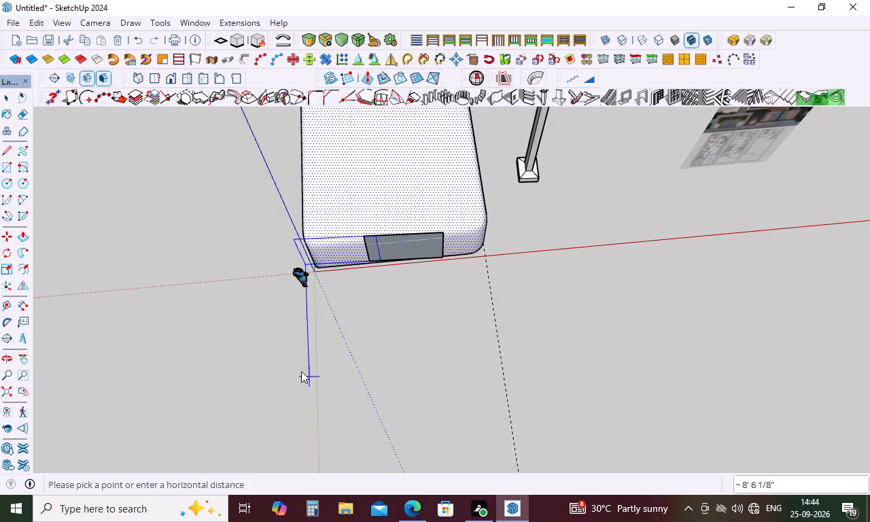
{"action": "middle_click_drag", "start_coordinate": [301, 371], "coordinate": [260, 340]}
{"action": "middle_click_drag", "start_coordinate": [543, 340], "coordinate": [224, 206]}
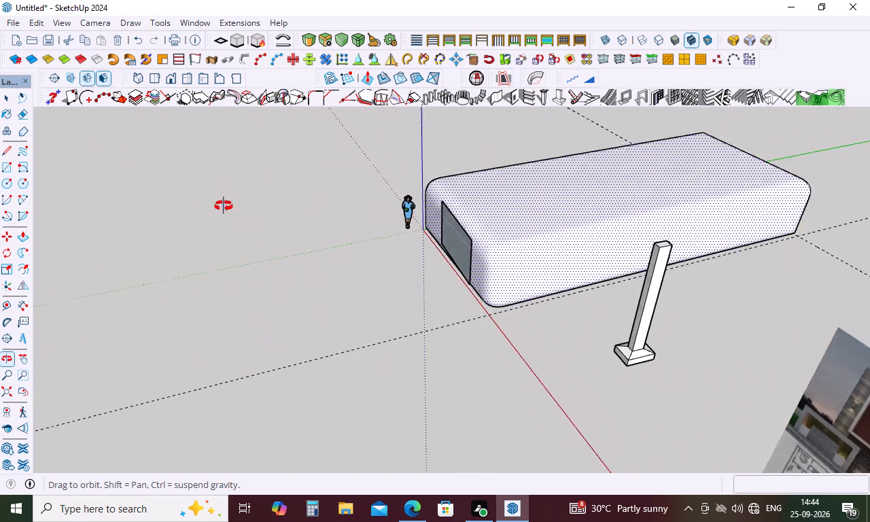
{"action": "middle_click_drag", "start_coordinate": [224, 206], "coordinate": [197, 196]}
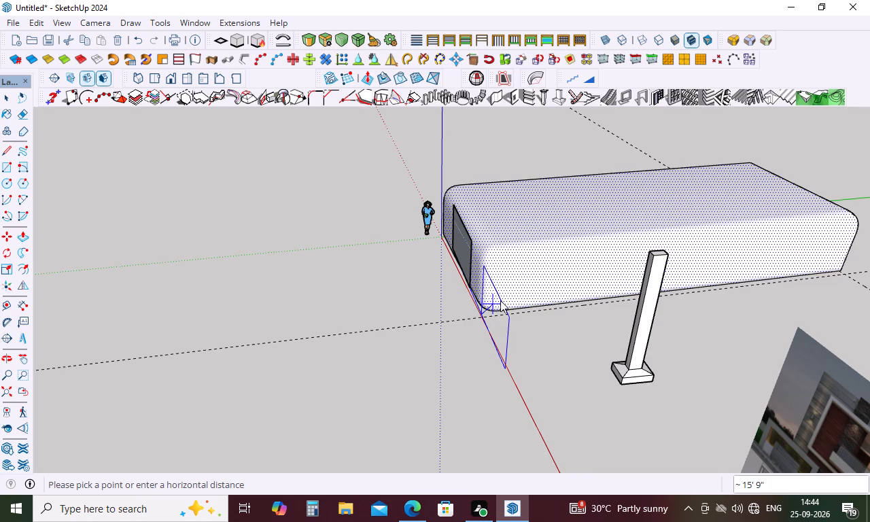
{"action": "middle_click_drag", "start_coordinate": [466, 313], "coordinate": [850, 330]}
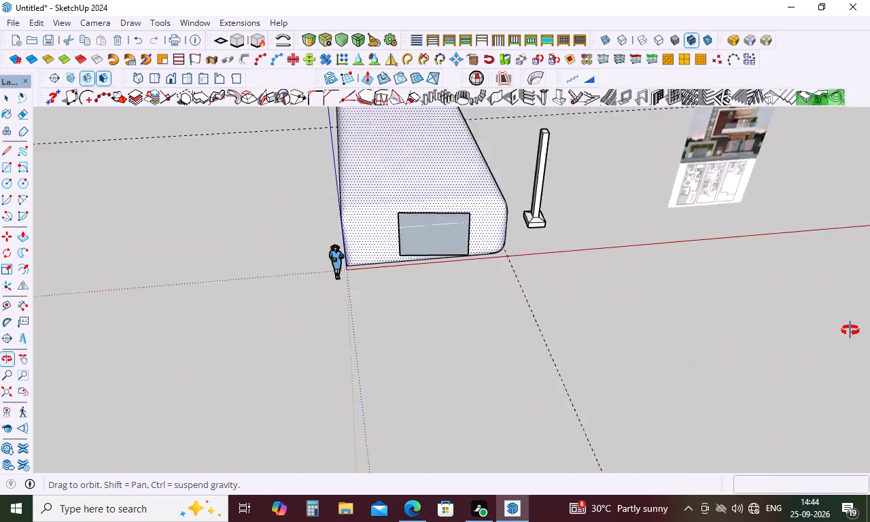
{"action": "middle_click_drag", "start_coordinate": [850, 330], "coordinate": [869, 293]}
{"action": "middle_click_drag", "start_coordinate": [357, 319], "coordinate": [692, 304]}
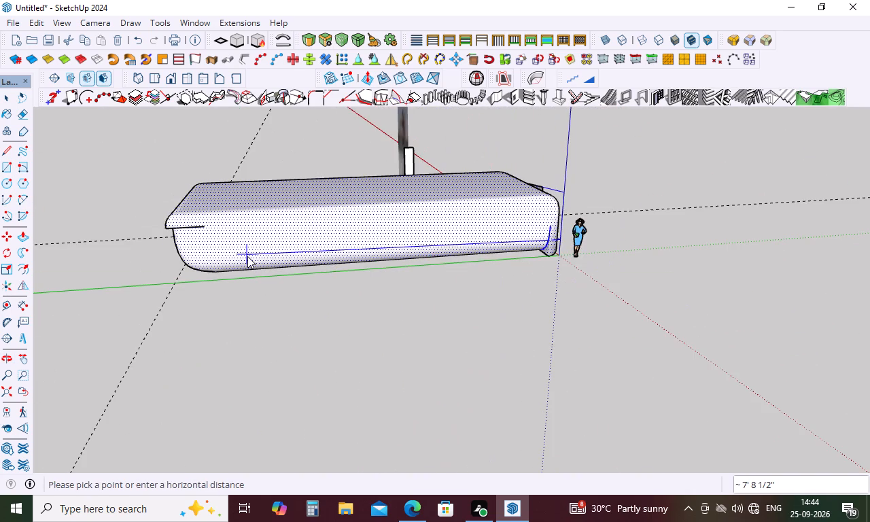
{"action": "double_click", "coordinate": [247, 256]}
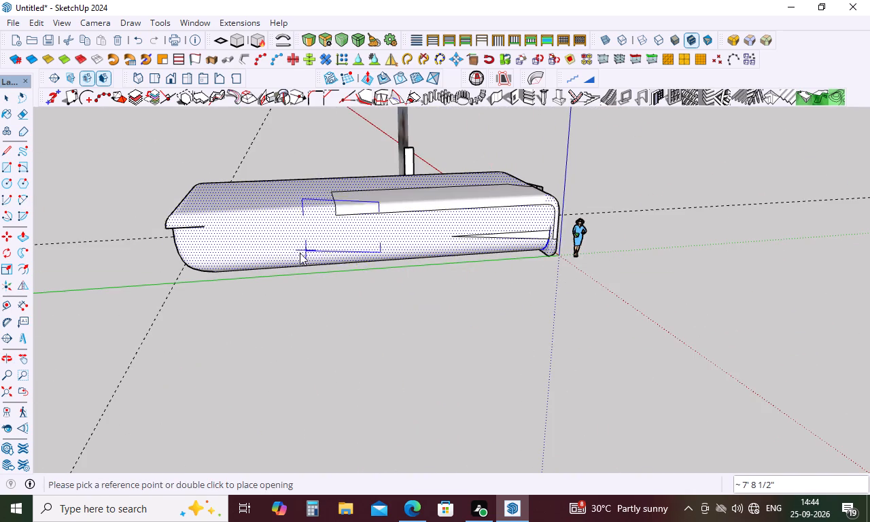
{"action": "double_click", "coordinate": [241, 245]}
Select the box's continuous rounded surface around the openings and delete it.
{"action": "middle_click_drag", "start_coordinate": [350, 234], "coordinate": [356, 304]}
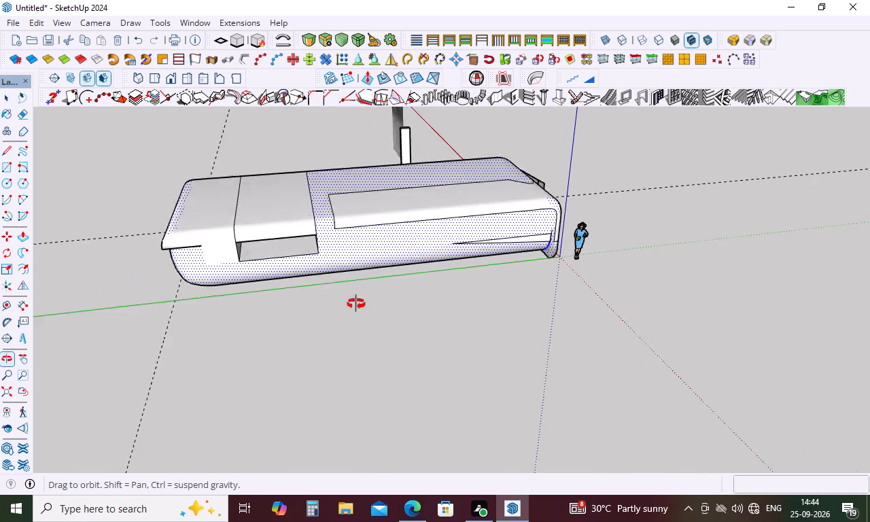
{"action": "middle_click_drag", "start_coordinate": [356, 304], "coordinate": [351, 176]}
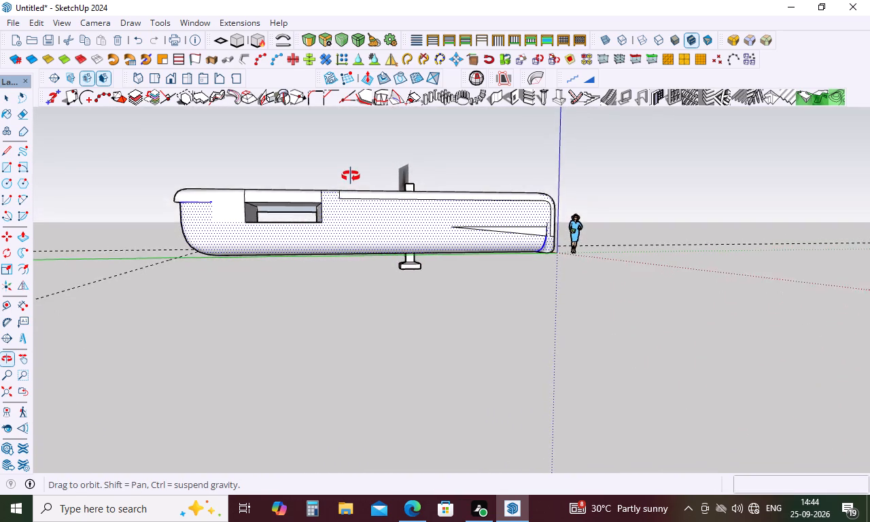
{"action": "middle_click_drag", "start_coordinate": [351, 176], "coordinate": [584, 436]}
{"action": "middle_click_drag", "start_coordinate": [510, 449], "coordinate": [481, 450]}
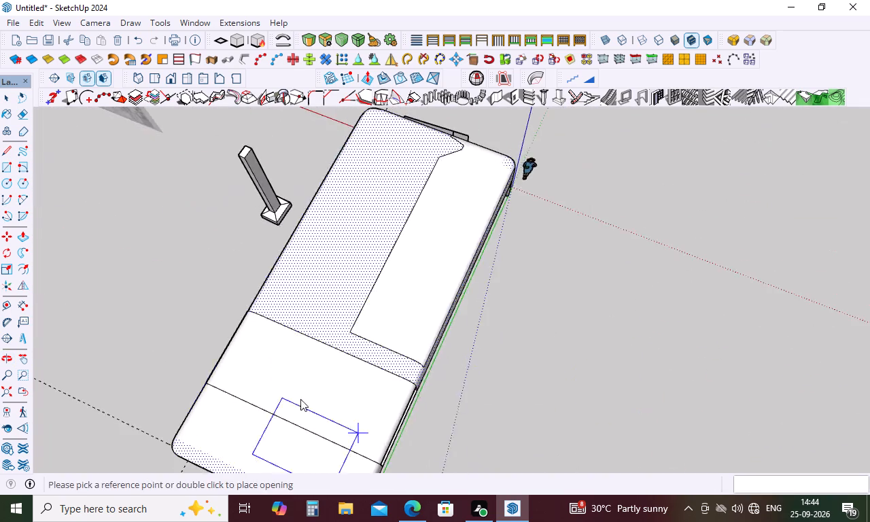
{"action": "middle_click_drag", "start_coordinate": [268, 375], "coordinate": [169, 240]}
{"action": "middle_click_drag", "start_coordinate": [482, 125], "coordinate": [481, 158]}
{"action": "key", "text": "space"}
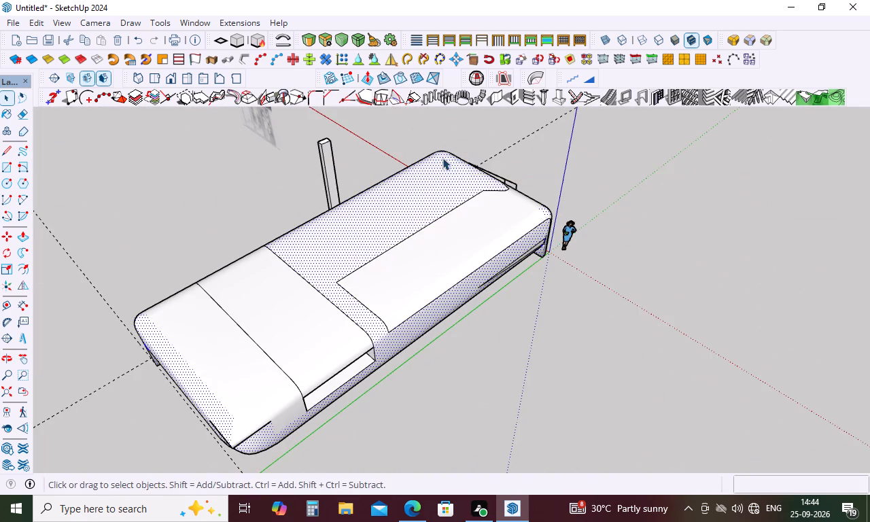
{"action": "left_click", "coordinate": [385, 205]}
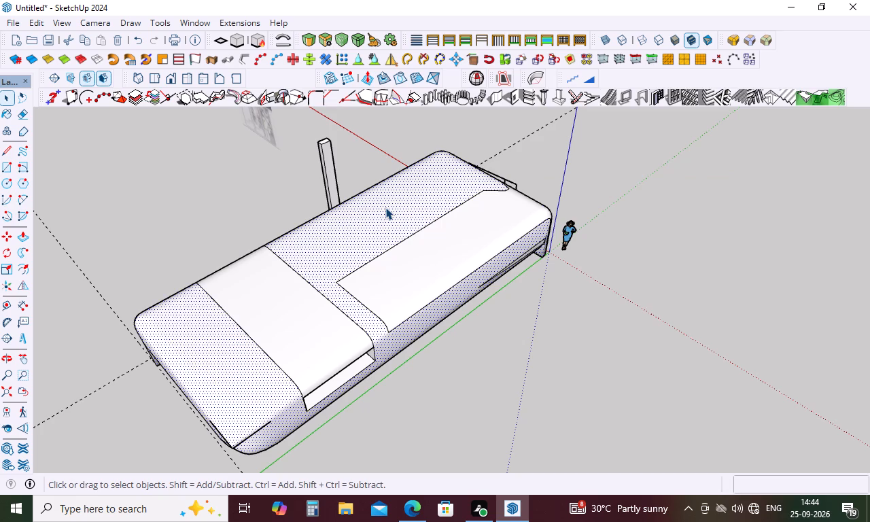
{"action": "key", "text": "Delete"}
Delete the leftover opening pieces, the column with its footing, the scale figure and all stray edges, keeping the guides and reference image.
{"action": "scroll", "coordinate": [394, 136], "scroll_direction": "down", "scroll_amount": 5}
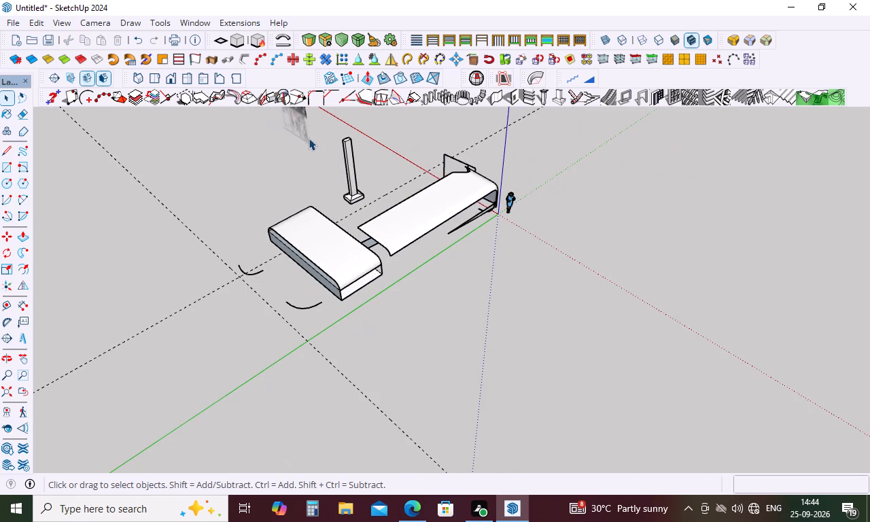
{"action": "left_click_drag", "start_coordinate": [221, 273], "coordinate": [616, 141]}
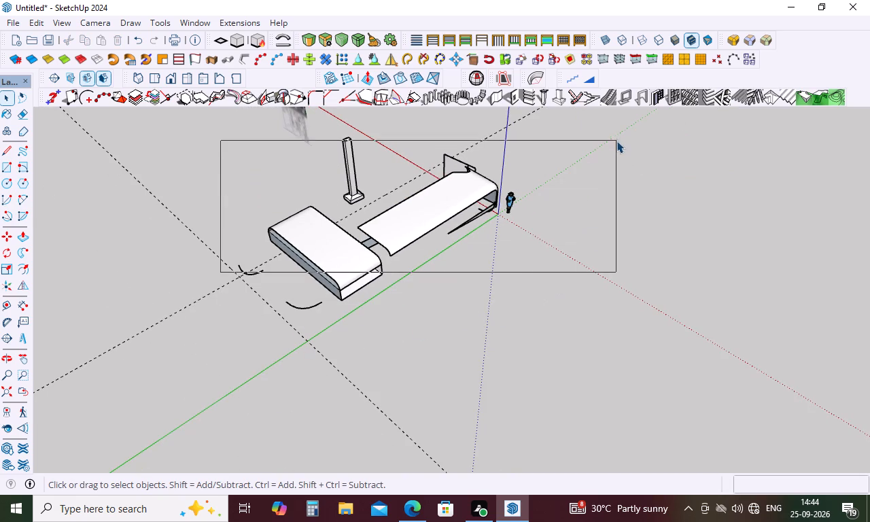
{"action": "left_click_drag", "start_coordinate": [616, 141], "coordinate": [616, 133]}
{"action": "key", "text": "Delete"}
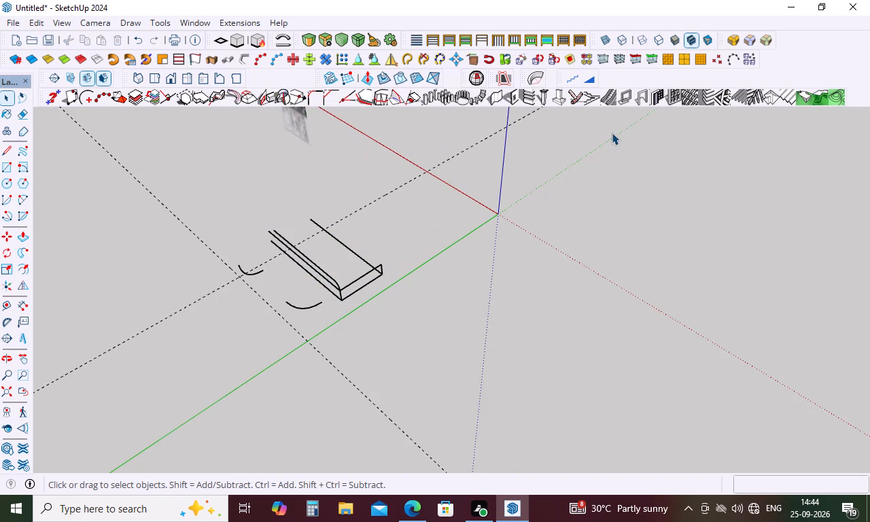
{"action": "left_click_drag", "start_coordinate": [205, 242], "coordinate": [459, 343]}
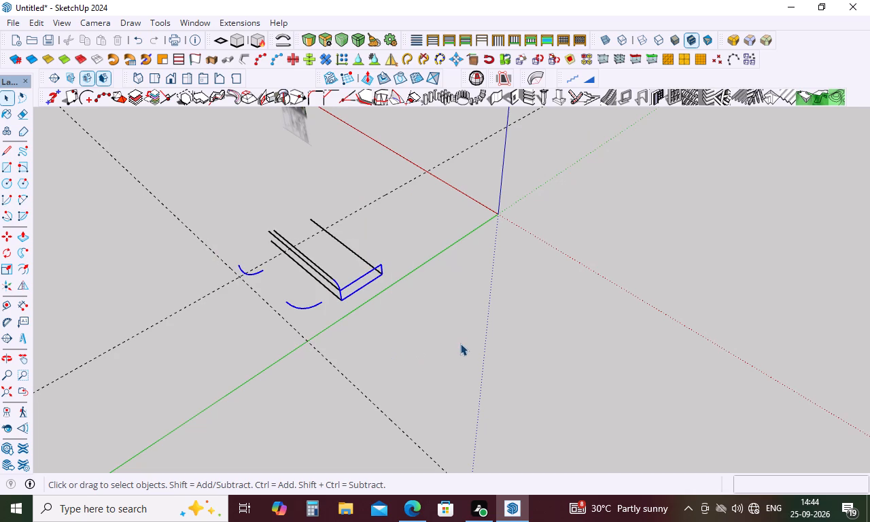
{"action": "key", "text": "Delete"}
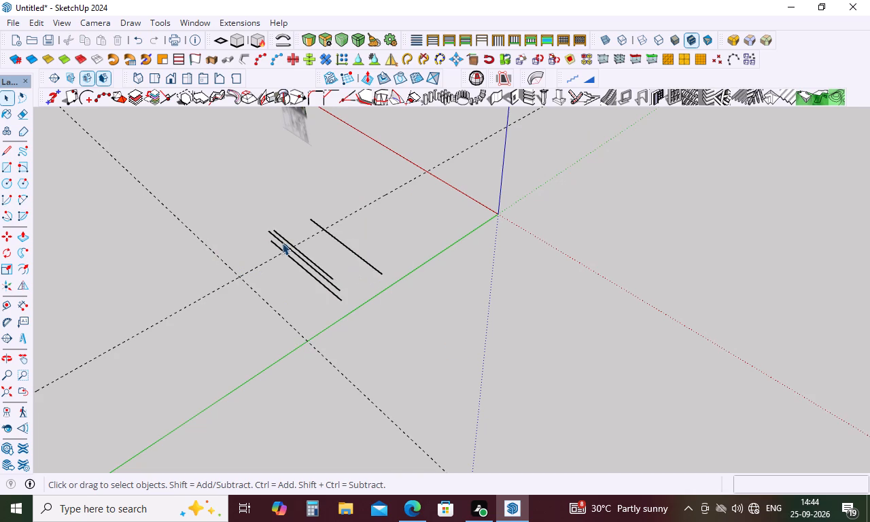
{"action": "left_click_drag", "start_coordinate": [245, 212], "coordinate": [415, 322]}
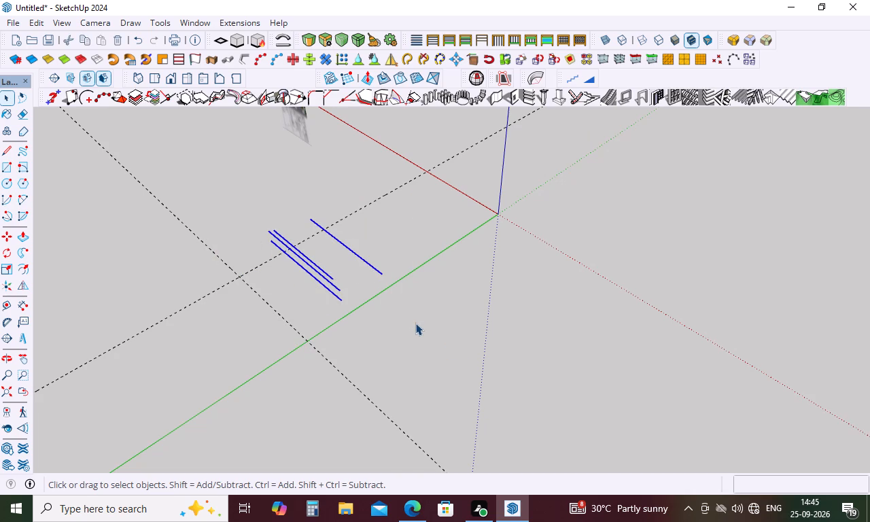
{"action": "key", "text": "Delete"}
Draw a ground rectangle about 23' 8" by 53' 5" from the origin to the intersection of the two guides.
{"action": "scroll", "coordinate": [391, 303], "scroll_direction": "down", "scroll_amount": 6}
{"action": "middle_click_drag", "start_coordinate": [410, 351], "coordinate": [442, 368]}
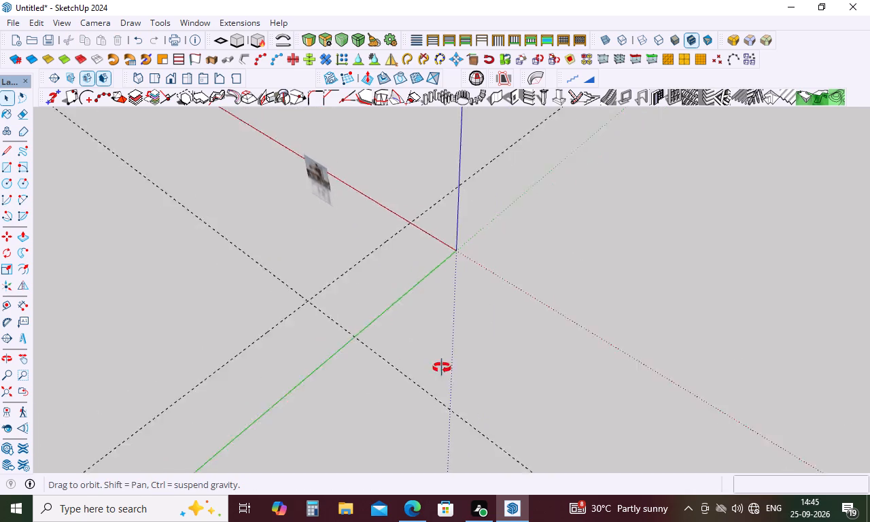
{"action": "middle_click_drag", "start_coordinate": [442, 368], "coordinate": [626, 391]}
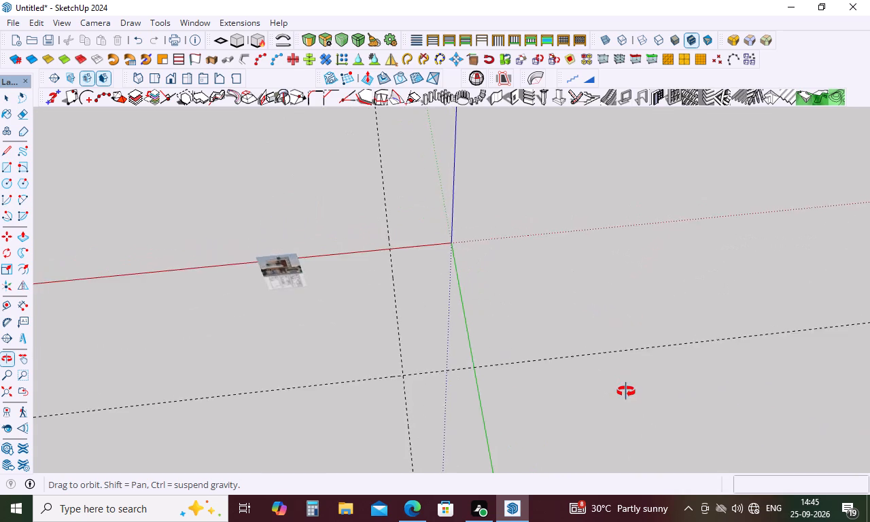
{"action": "middle_click_drag", "start_coordinate": [626, 391], "coordinate": [648, 96]}
{"action": "scroll", "coordinate": [397, 169], "scroll_direction": "up", "scroll_amount": 17}
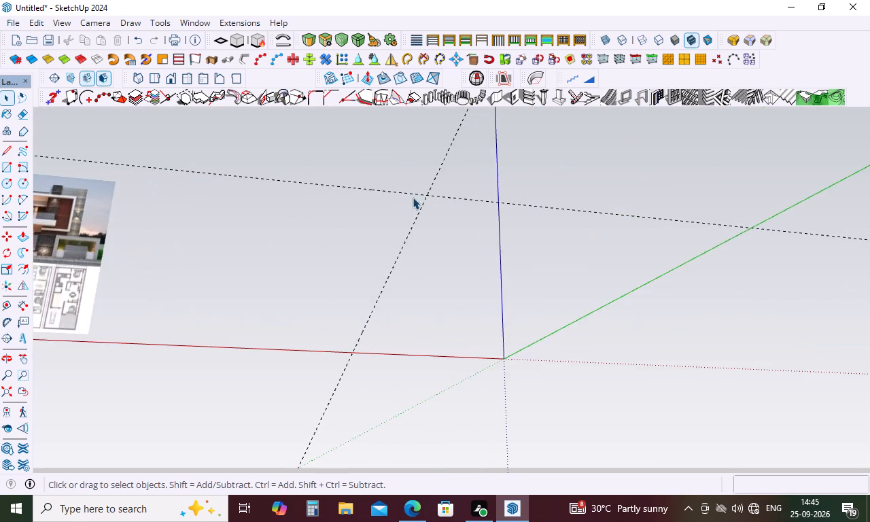
{"action": "scroll", "coordinate": [441, 190], "scroll_direction": "up", "scroll_amount": 5}
{"action": "middle_click_drag", "start_coordinate": [441, 196], "coordinate": [453, 422]}
{"action": "scroll", "coordinate": [453, 422], "scroll_direction": "up", "scroll_amount": 1}
{"action": "scroll", "coordinate": [435, 249], "scroll_direction": "down", "scroll_amount": 10}
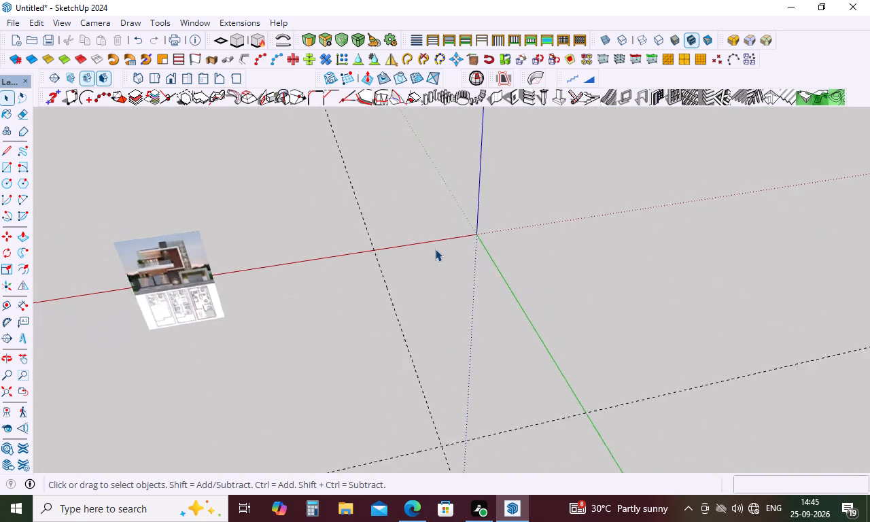
{"action": "scroll", "coordinate": [435, 249], "scroll_direction": "down", "scroll_amount": 9}
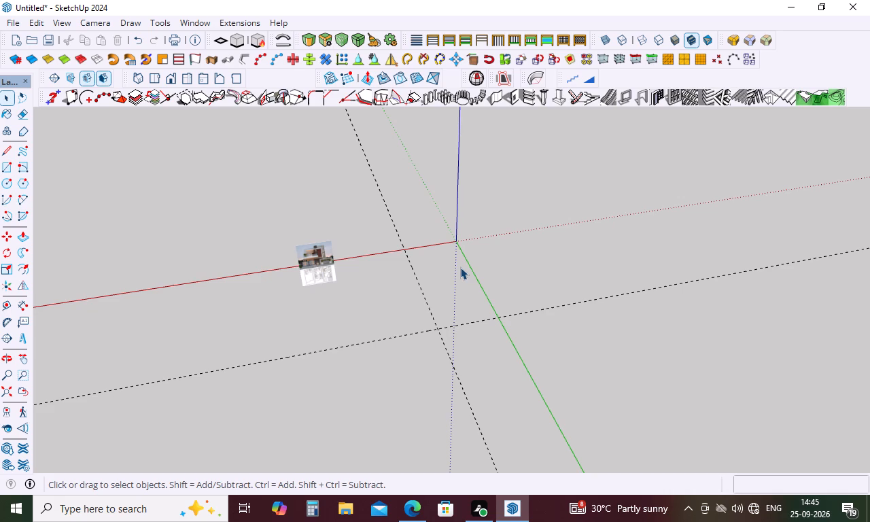
{"action": "key", "text": "r"}
{"action": "left_click", "coordinate": [457, 239]}
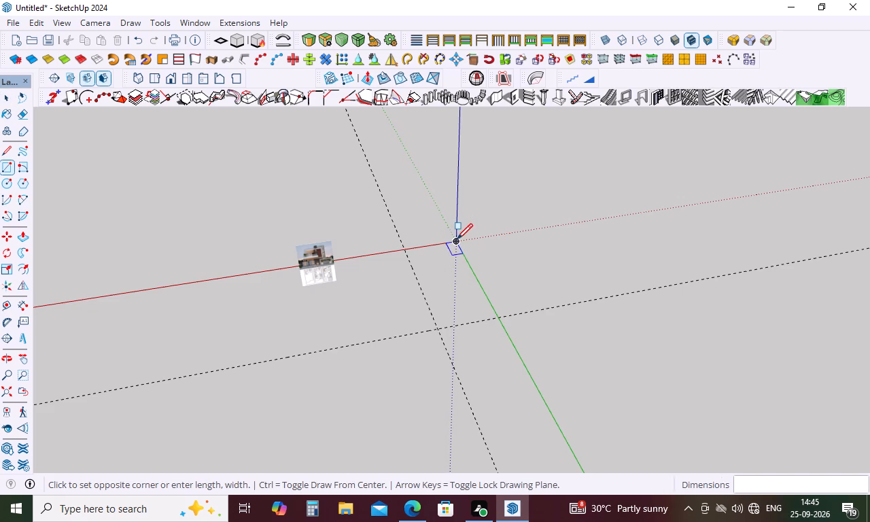
{"action": "left_click", "coordinate": [436, 332]}
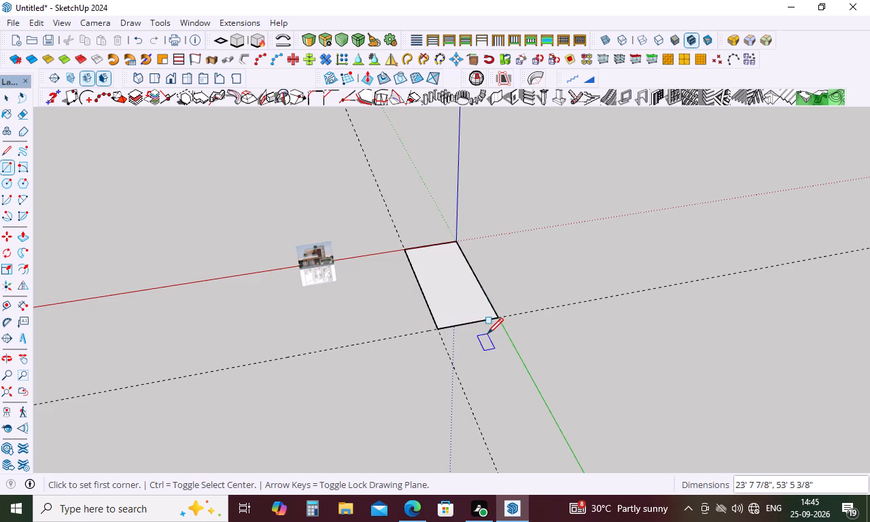
Push/Pull the rectangle upward about 13' 11" to form a box.
{"action": "key", "text": "p"}
{"action": "left_click", "coordinate": [463, 311]}
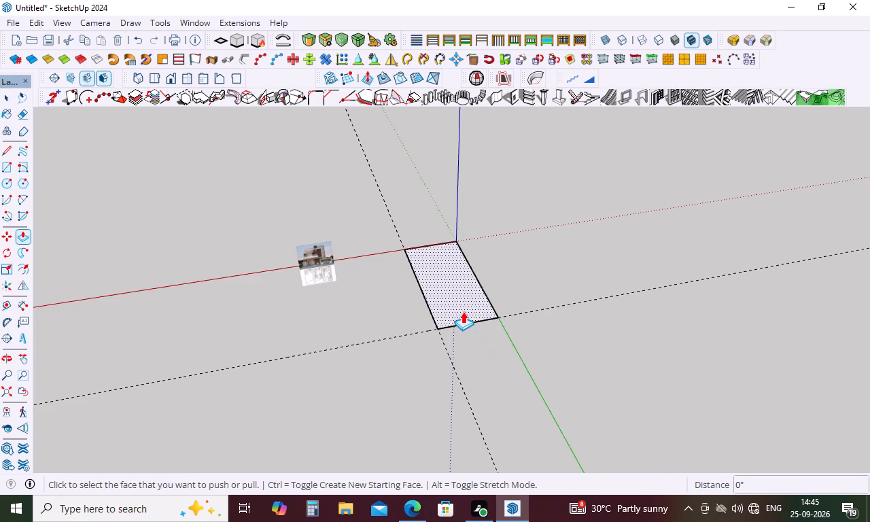
{"action": "left_click", "coordinate": [456, 282]}
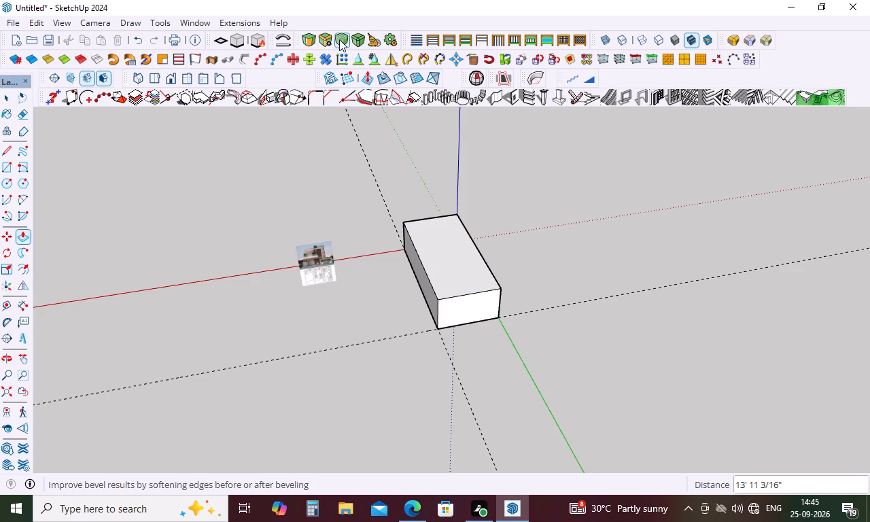
Bevel the edges around the box's top face with an offset of about 3' and 6 segments.
{"action": "left_click", "coordinate": [311, 41]}
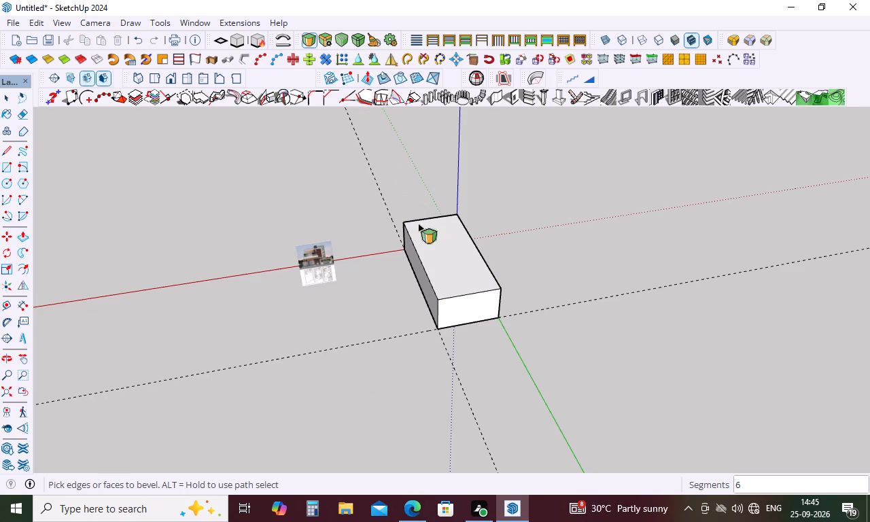
{"action": "left_click", "coordinate": [437, 279]}
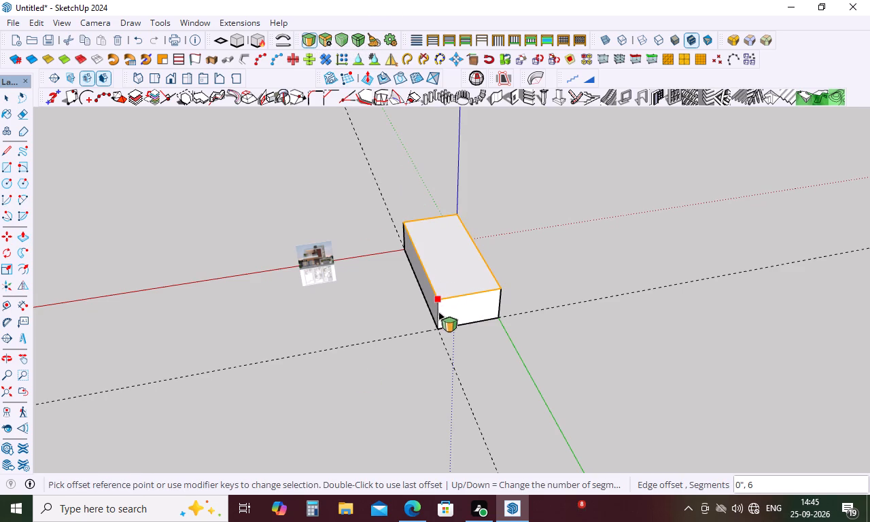
{"action": "left_click", "coordinate": [445, 316]}
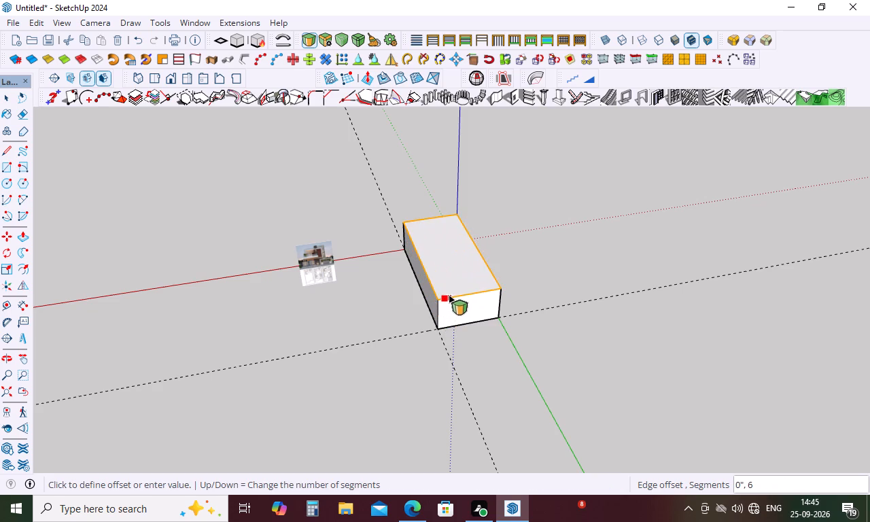
{"action": "left_click", "coordinate": [448, 304]}
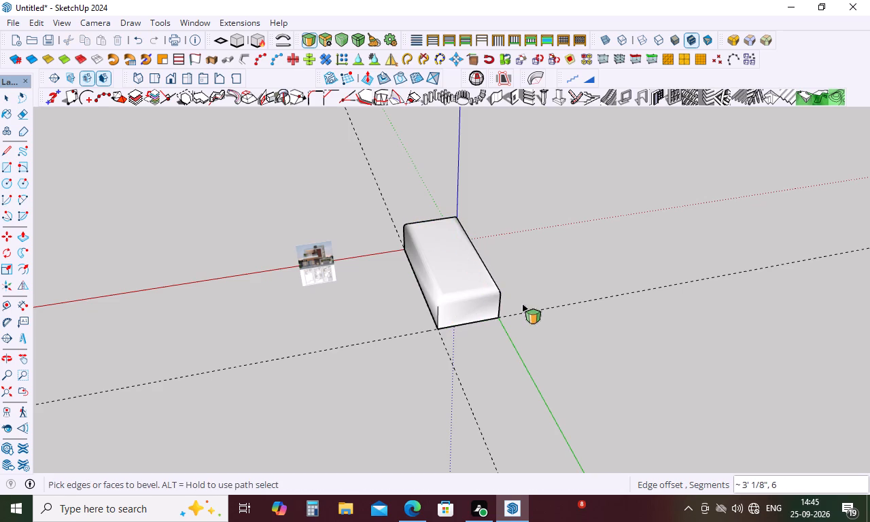
{"action": "middle_click_drag", "start_coordinate": [522, 304], "coordinate": [794, 216]}
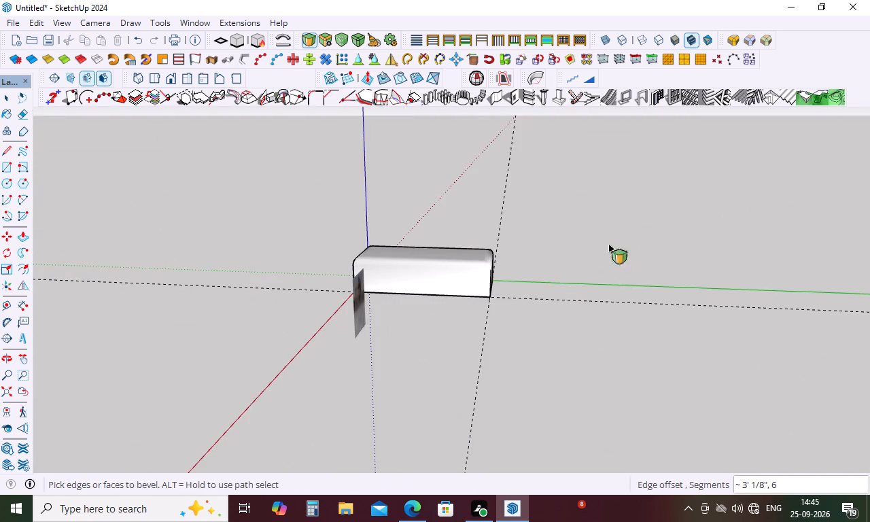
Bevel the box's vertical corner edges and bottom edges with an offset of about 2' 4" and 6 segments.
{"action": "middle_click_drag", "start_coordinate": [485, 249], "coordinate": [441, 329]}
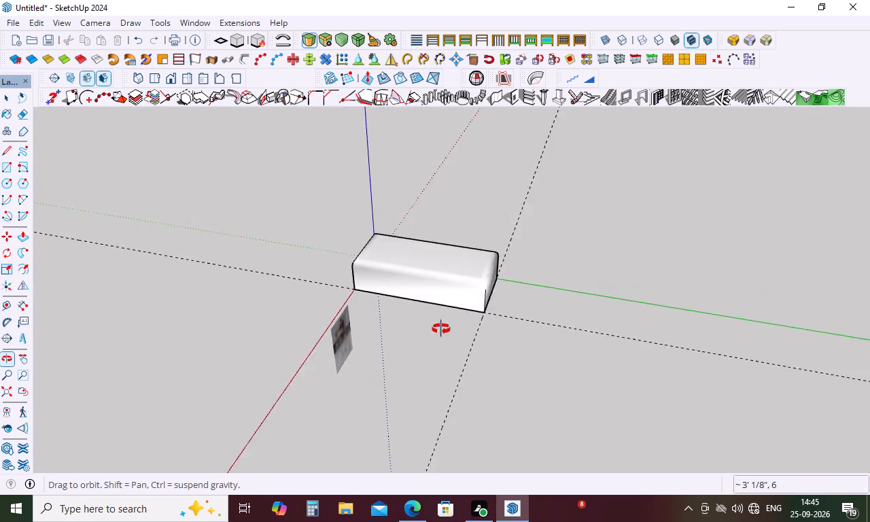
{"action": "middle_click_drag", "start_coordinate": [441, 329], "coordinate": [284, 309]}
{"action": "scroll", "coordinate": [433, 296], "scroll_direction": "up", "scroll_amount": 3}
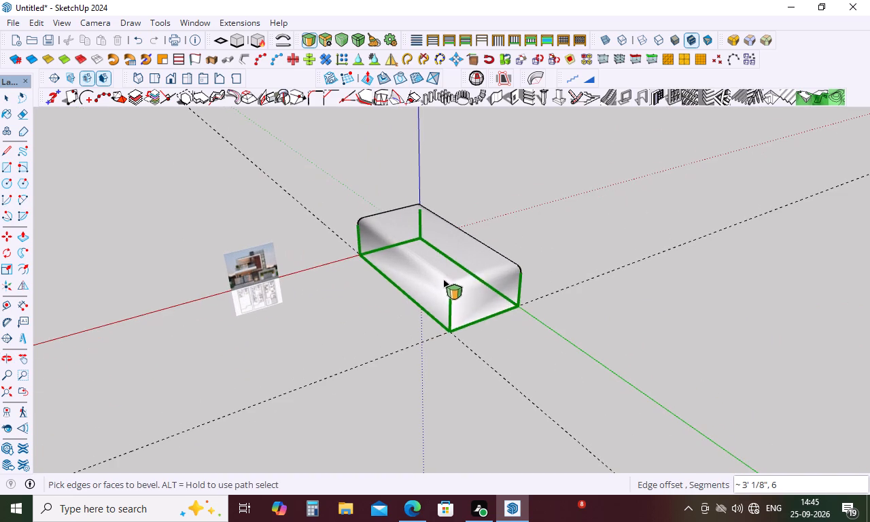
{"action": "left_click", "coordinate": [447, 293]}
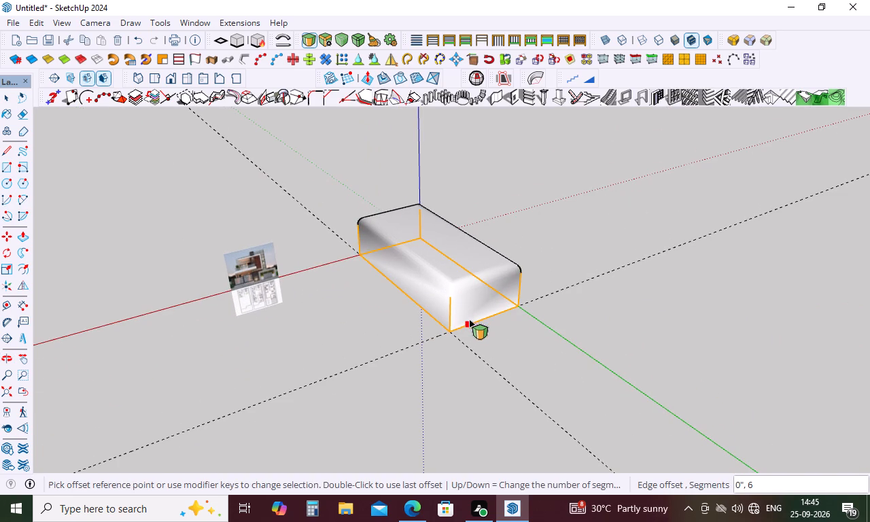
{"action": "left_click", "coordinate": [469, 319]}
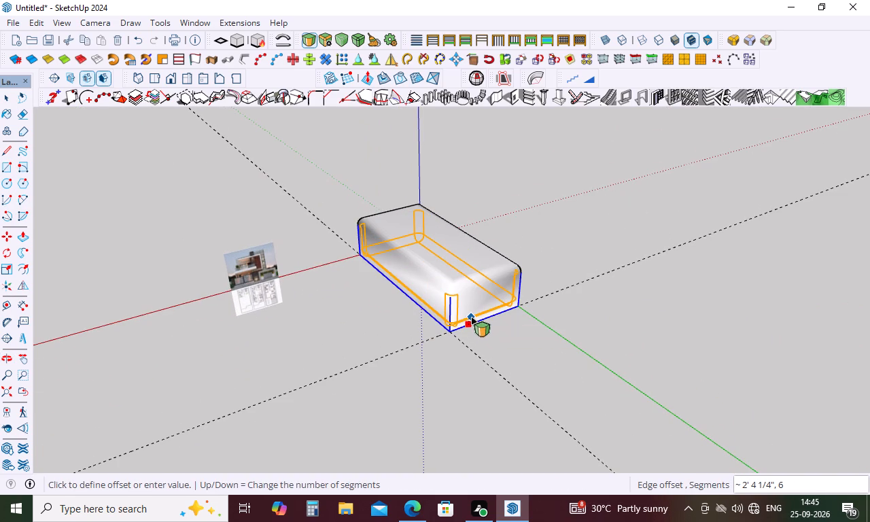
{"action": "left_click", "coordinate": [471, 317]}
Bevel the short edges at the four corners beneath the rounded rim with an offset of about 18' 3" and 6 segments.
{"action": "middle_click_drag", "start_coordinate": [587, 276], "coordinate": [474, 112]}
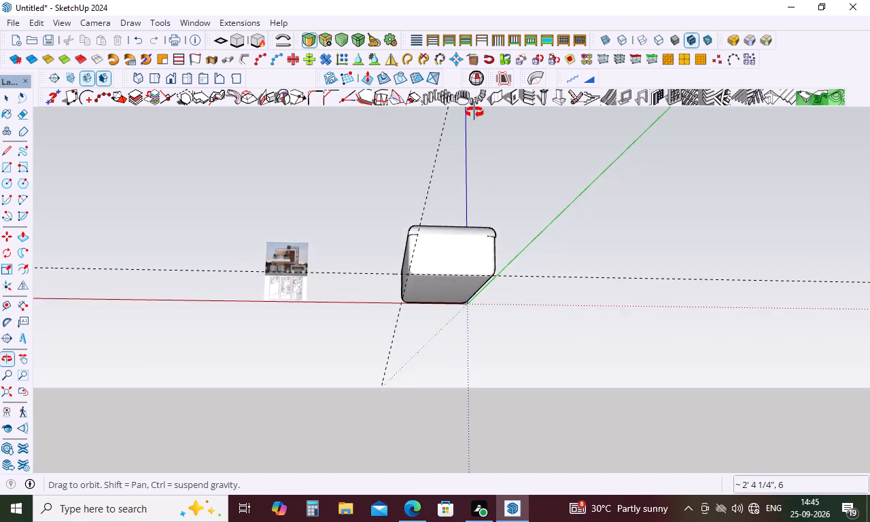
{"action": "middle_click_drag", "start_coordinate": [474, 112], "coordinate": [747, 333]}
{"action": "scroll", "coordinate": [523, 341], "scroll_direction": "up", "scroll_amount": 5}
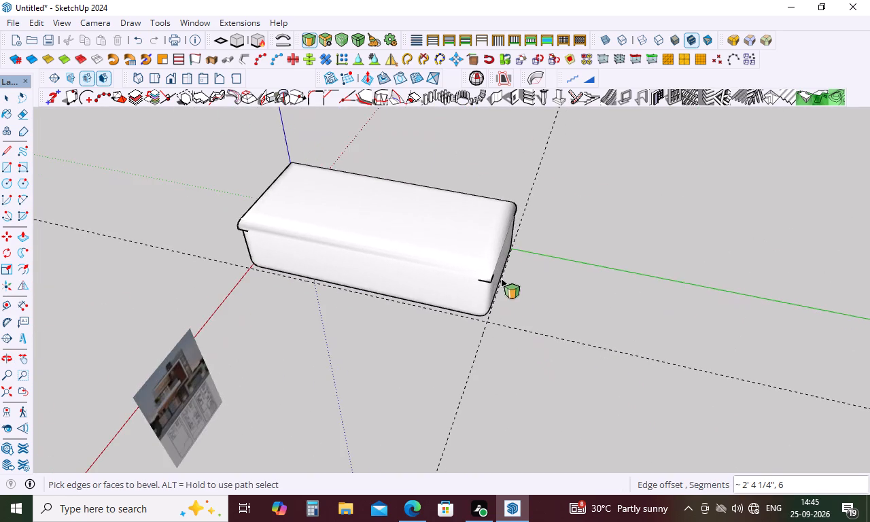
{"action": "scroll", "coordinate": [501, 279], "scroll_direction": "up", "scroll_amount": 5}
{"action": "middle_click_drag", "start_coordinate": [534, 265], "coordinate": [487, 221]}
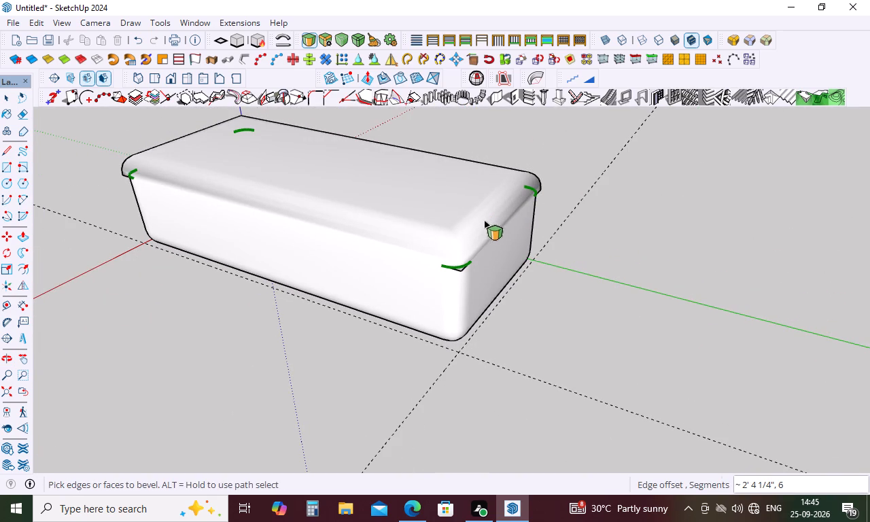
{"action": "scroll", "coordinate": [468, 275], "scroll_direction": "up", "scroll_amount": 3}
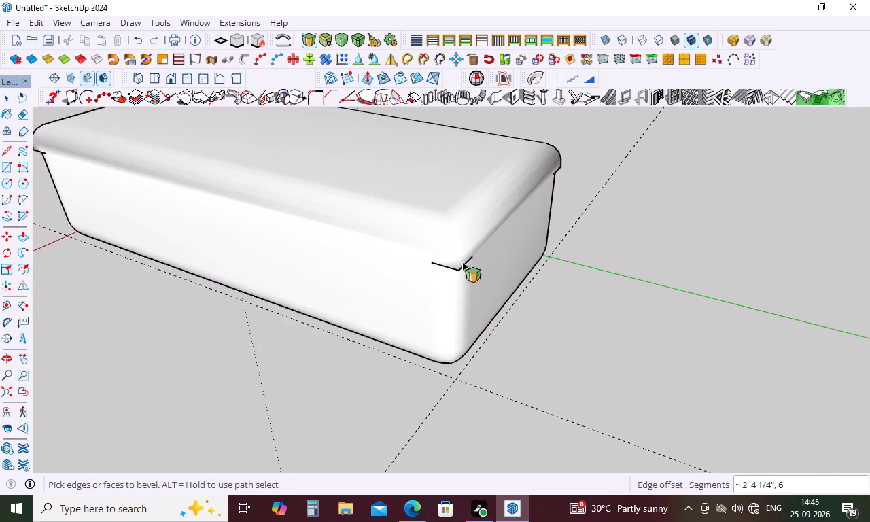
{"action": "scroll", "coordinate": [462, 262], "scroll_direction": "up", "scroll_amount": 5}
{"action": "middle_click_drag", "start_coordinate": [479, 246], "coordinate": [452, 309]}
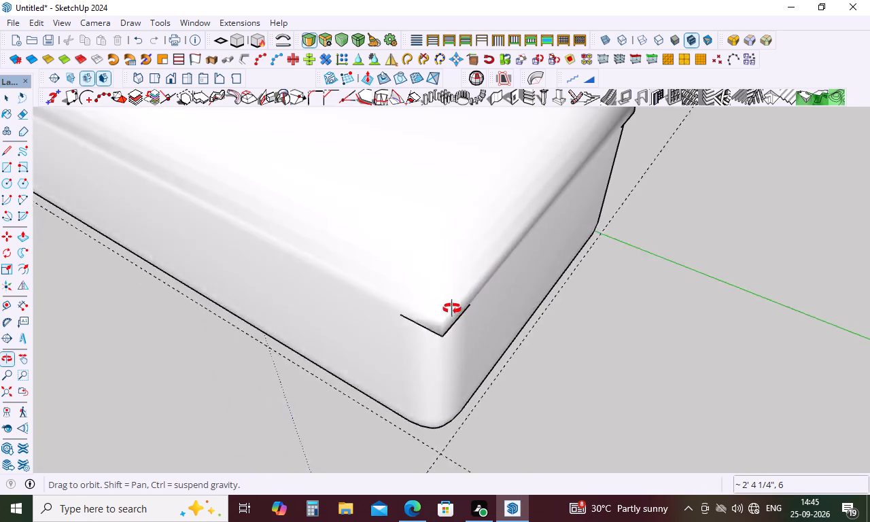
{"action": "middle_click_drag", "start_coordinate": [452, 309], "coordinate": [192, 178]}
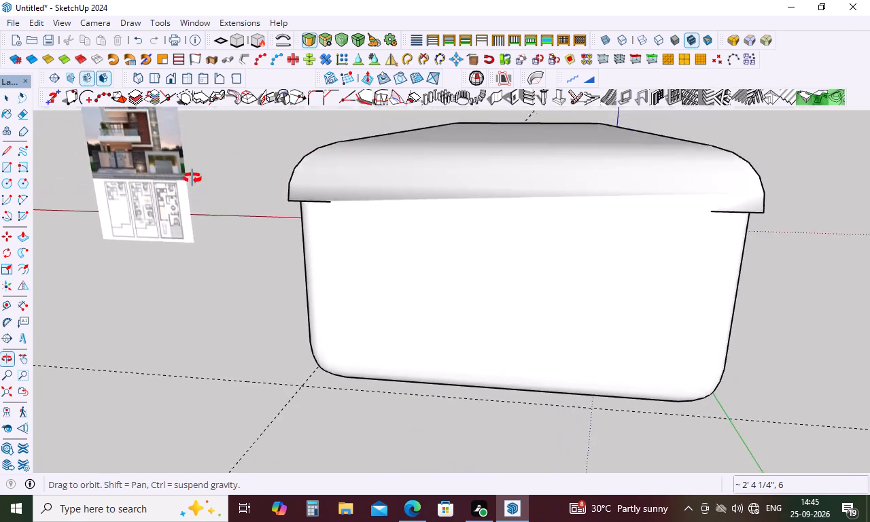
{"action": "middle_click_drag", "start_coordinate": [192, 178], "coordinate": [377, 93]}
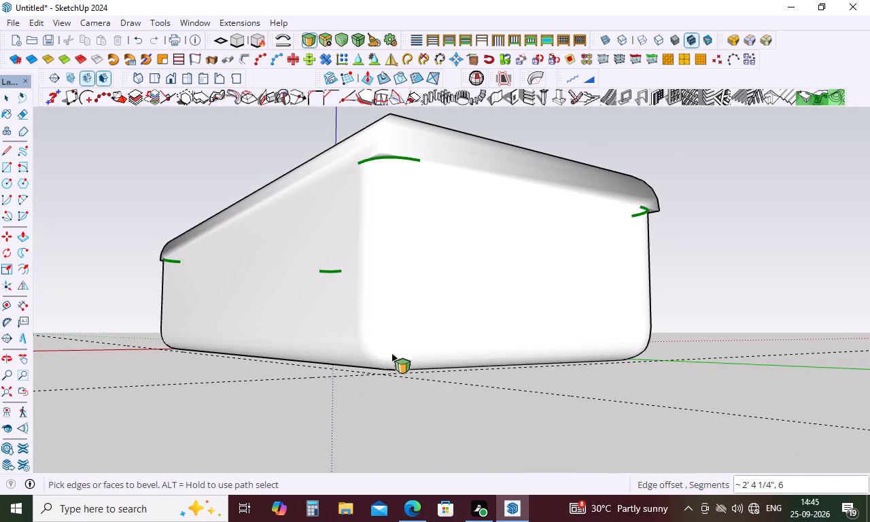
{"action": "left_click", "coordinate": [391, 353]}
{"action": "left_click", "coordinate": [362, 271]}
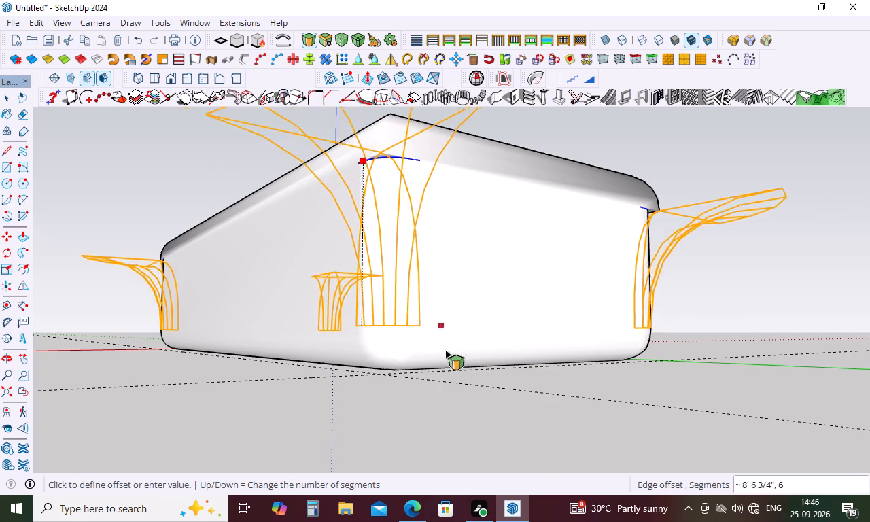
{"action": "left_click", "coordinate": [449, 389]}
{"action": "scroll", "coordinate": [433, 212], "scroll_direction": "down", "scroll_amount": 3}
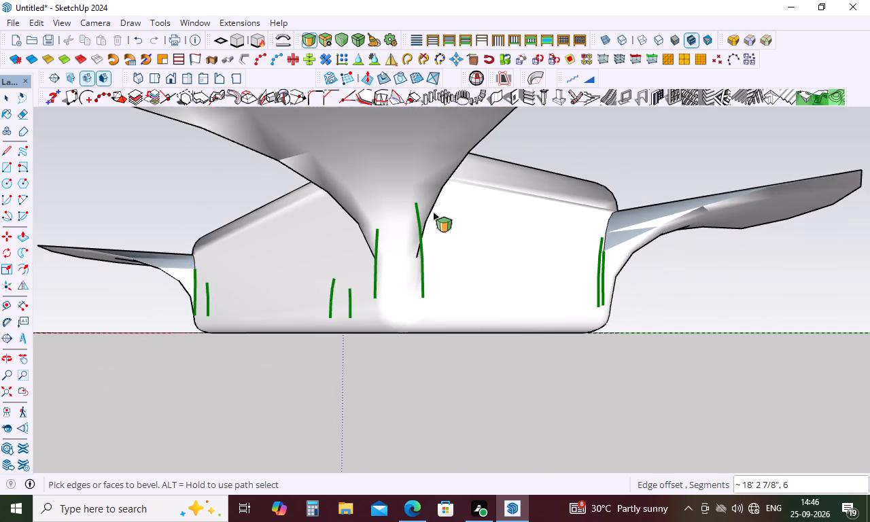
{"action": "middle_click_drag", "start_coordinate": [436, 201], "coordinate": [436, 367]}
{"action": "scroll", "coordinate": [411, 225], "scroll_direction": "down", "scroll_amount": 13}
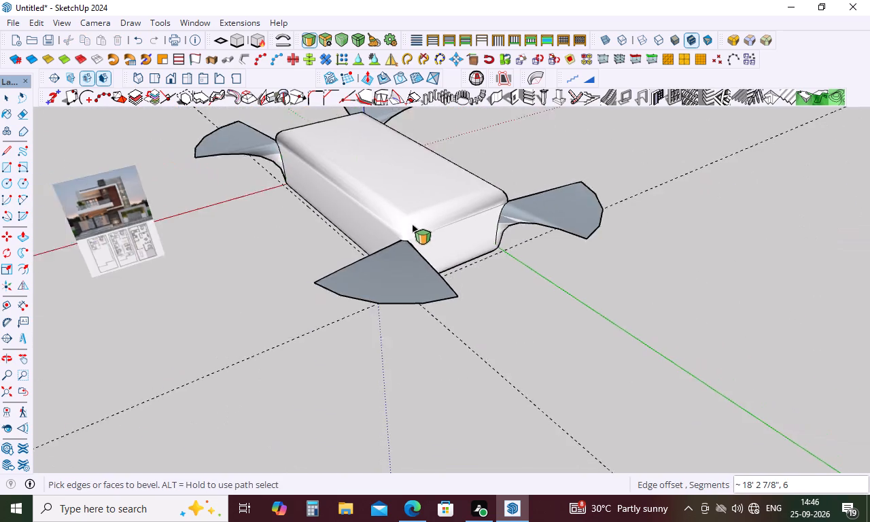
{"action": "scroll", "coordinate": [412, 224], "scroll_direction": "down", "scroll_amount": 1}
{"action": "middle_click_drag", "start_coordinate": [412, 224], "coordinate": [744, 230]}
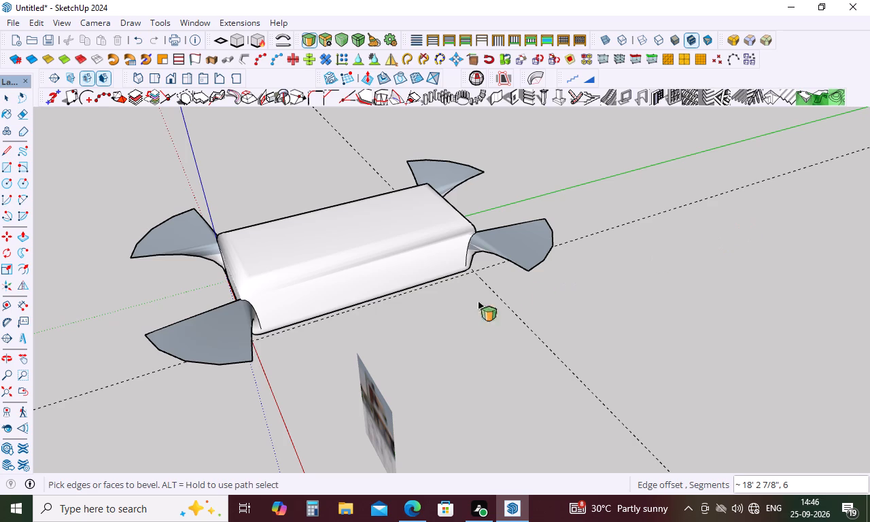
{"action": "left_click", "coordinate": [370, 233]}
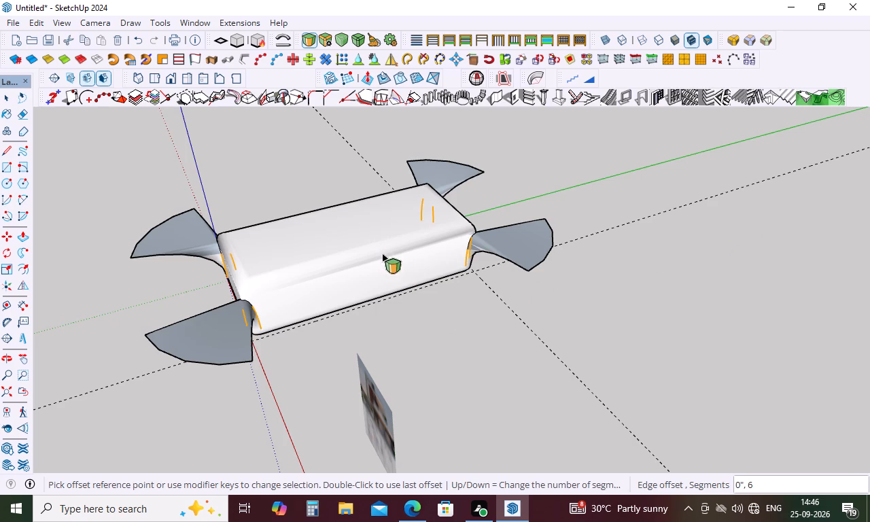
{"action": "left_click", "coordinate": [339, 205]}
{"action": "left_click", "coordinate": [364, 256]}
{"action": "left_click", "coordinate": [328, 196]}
Delete the bevelled box with its flared corner pieces and the arc edges left at its four corners.
{"action": "key", "text": "space"}
{"action": "left_click", "coordinate": [408, 247]}
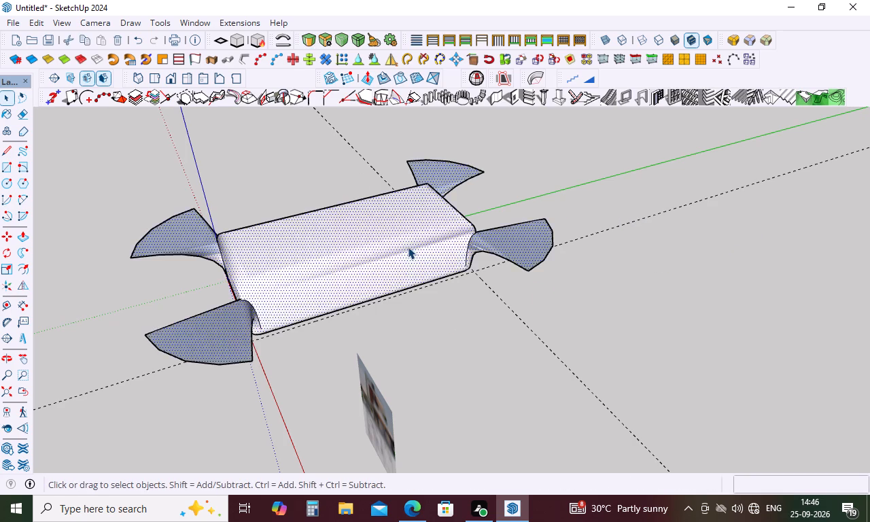
{"action": "key", "text": "Delete"}
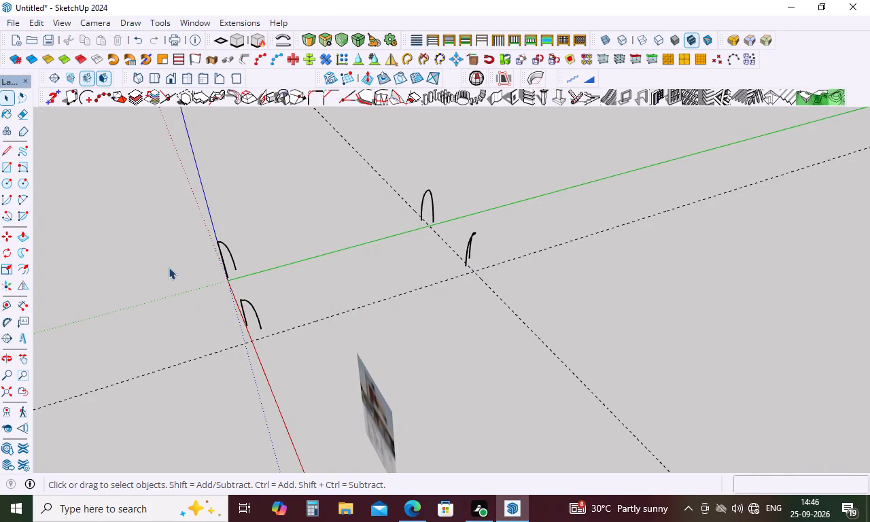
{"action": "left_click_drag", "start_coordinate": [177, 250], "coordinate": [550, 351]}
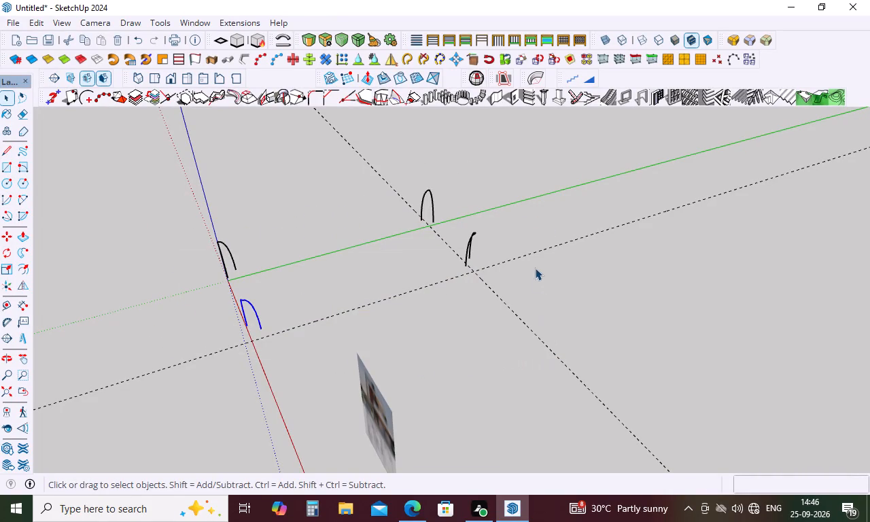
{"action": "left_click_drag", "start_coordinate": [535, 256], "coordinate": [370, 183]}
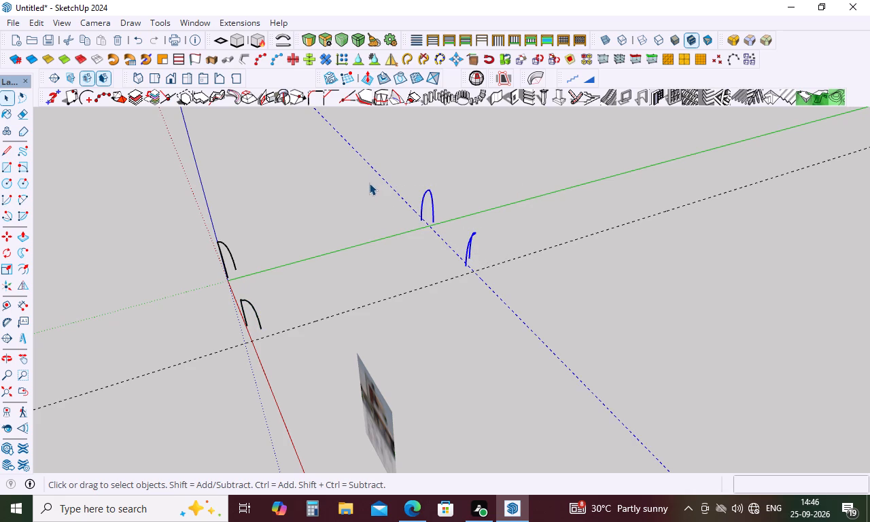
{"action": "left_click_drag", "start_coordinate": [241, 239], "coordinate": [170, 310]}
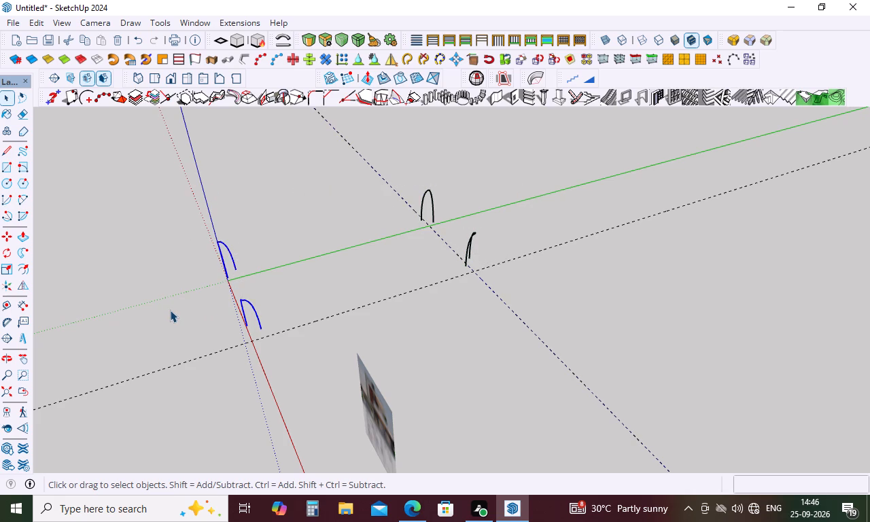
{"action": "key", "text": "Delete"}
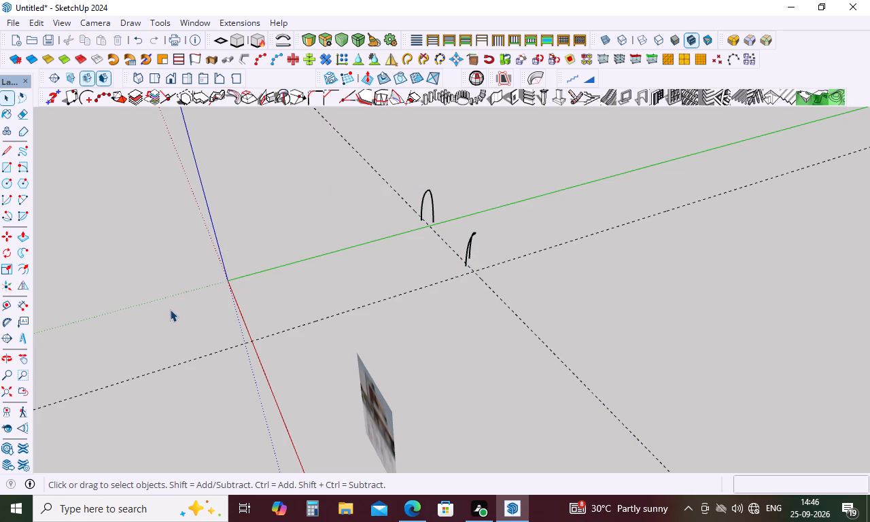
{"action": "left_click_drag", "start_coordinate": [387, 186], "coordinate": [561, 303]}
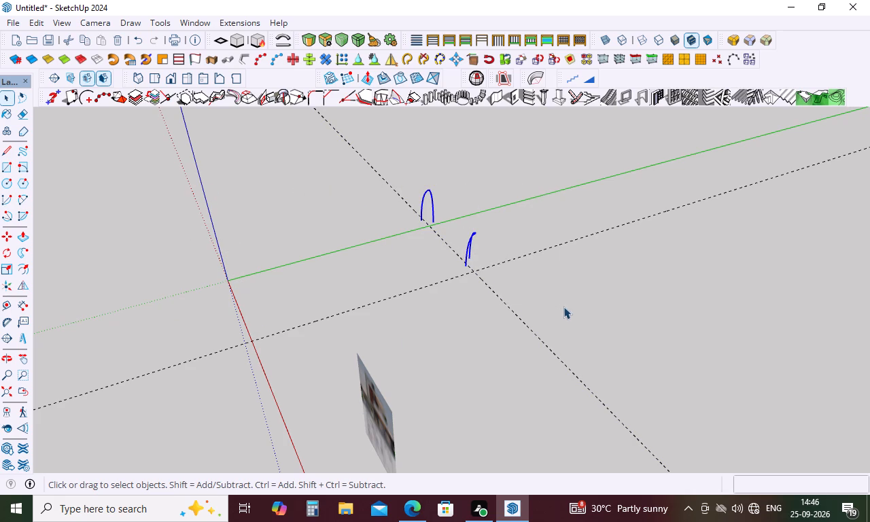
{"action": "key", "text": "Delete"}
Delete the two crossing guides, keeping the reference image.
{"action": "left_click_drag", "start_coordinate": [510, 254], "coordinate": [401, 261]}
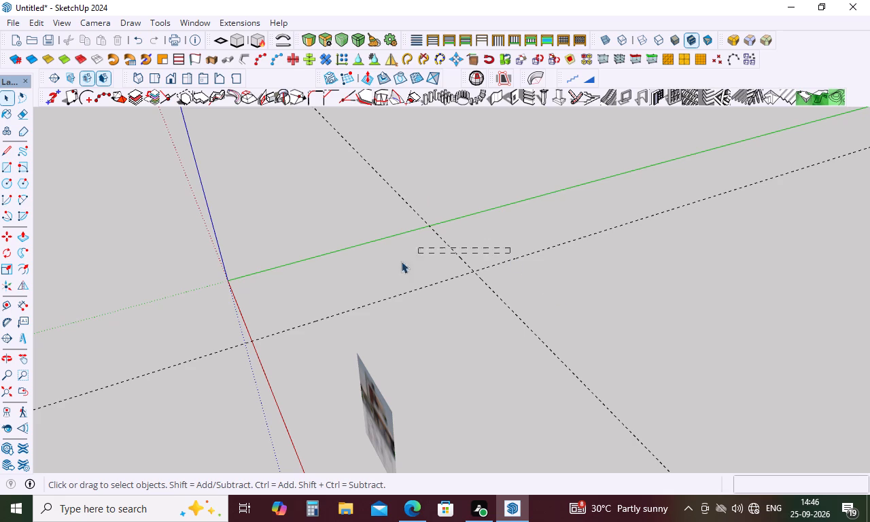
{"action": "left_click_drag", "start_coordinate": [401, 261], "coordinate": [383, 367]}
{"action": "key", "text": "Delete"}
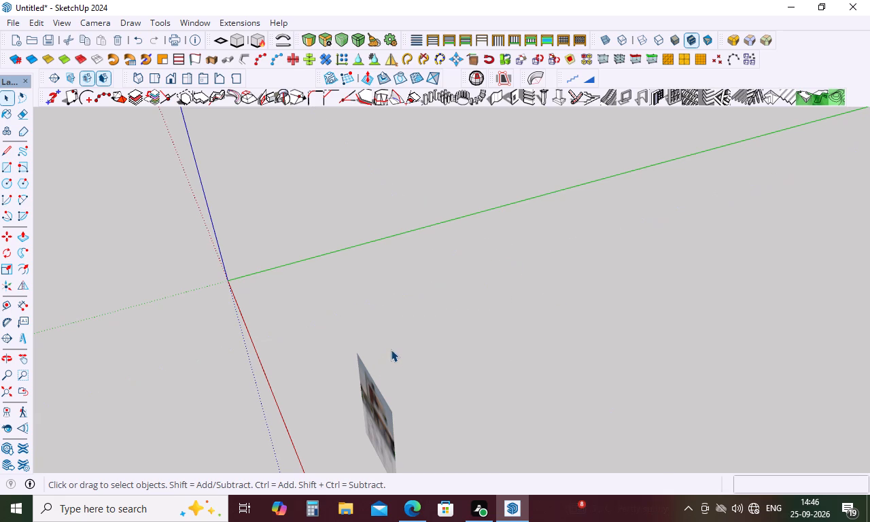
Draw a circle with a radius of about 3' 2" on the ground between the origin and the reference image.
{"action": "scroll", "coordinate": [391, 347], "scroll_direction": "down", "scroll_amount": 7}
{"action": "middle_click_drag", "start_coordinate": [365, 394], "coordinate": [710, 298]}
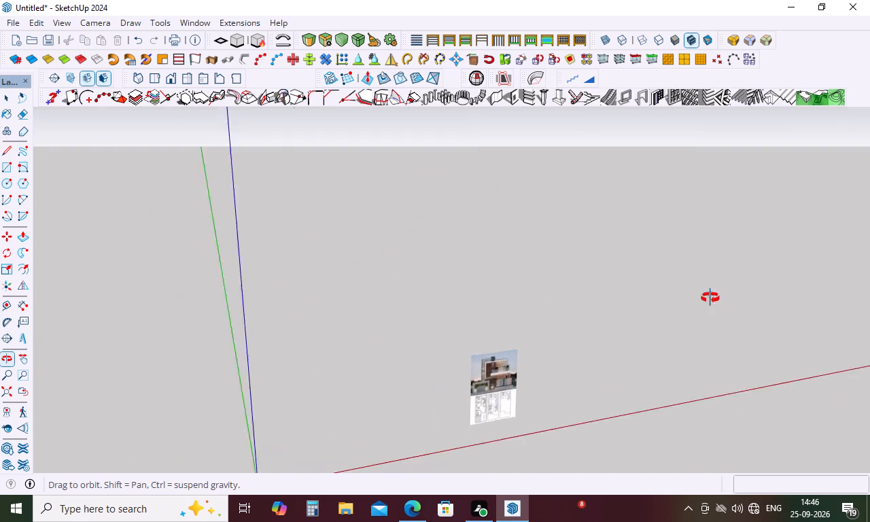
{"action": "middle_click_drag", "start_coordinate": [710, 298], "coordinate": [586, 481]}
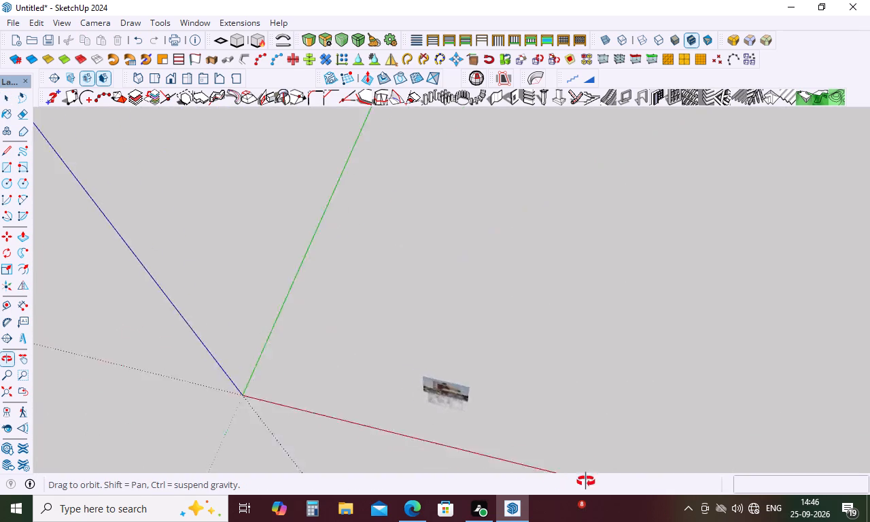
{"action": "middle_click_drag", "start_coordinate": [586, 481], "coordinate": [678, 260]}
{"action": "scroll", "coordinate": [435, 292], "scroll_direction": "down", "scroll_amount": 5}
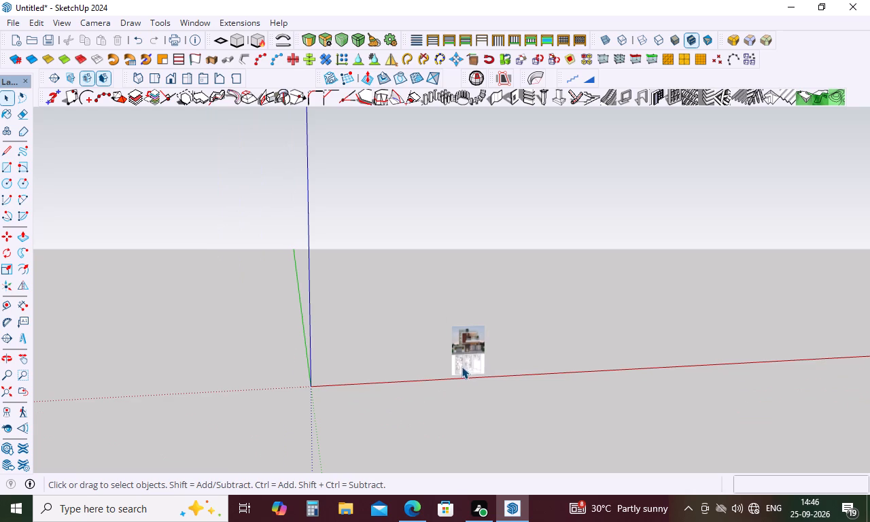
{"action": "scroll", "coordinate": [329, 336], "scroll_direction": "up", "scroll_amount": 7}
{"action": "scroll", "coordinate": [290, 234], "scroll_direction": "down", "scroll_amount": 6}
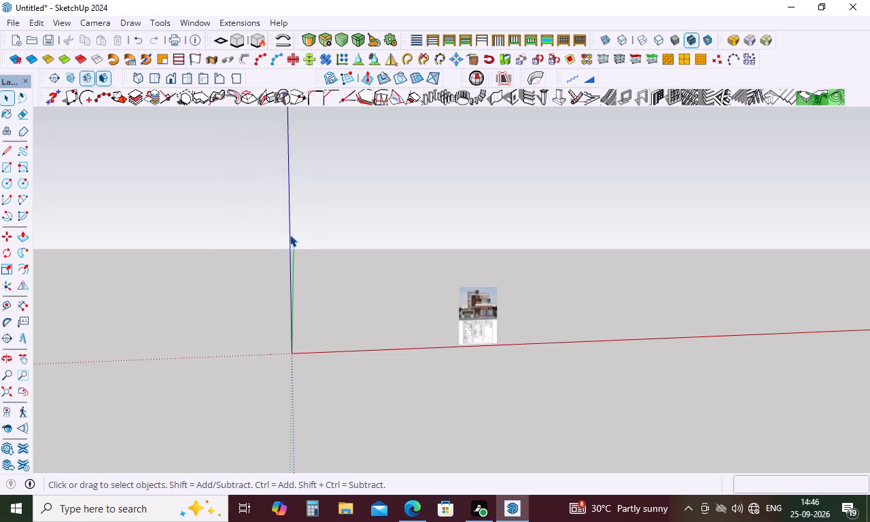
{"action": "scroll", "coordinate": [290, 234], "scroll_direction": "up", "scroll_amount": 2}
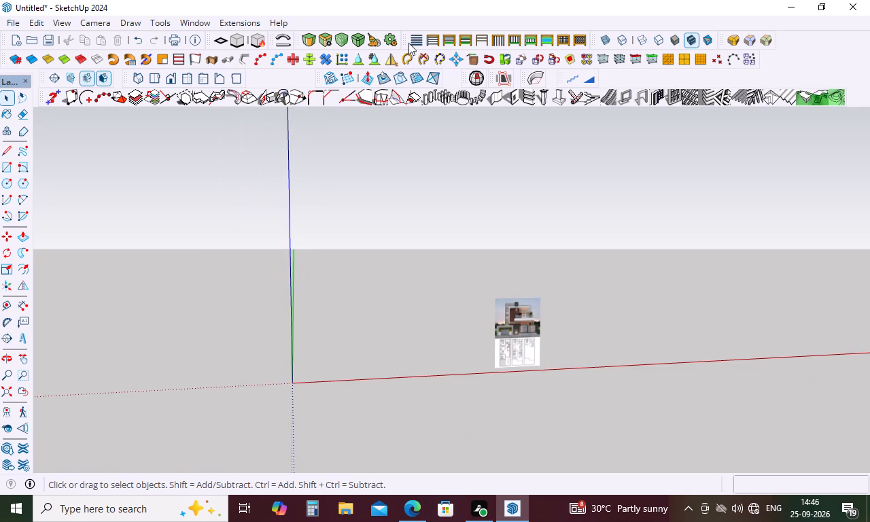
{"action": "type", "text": "rec"}
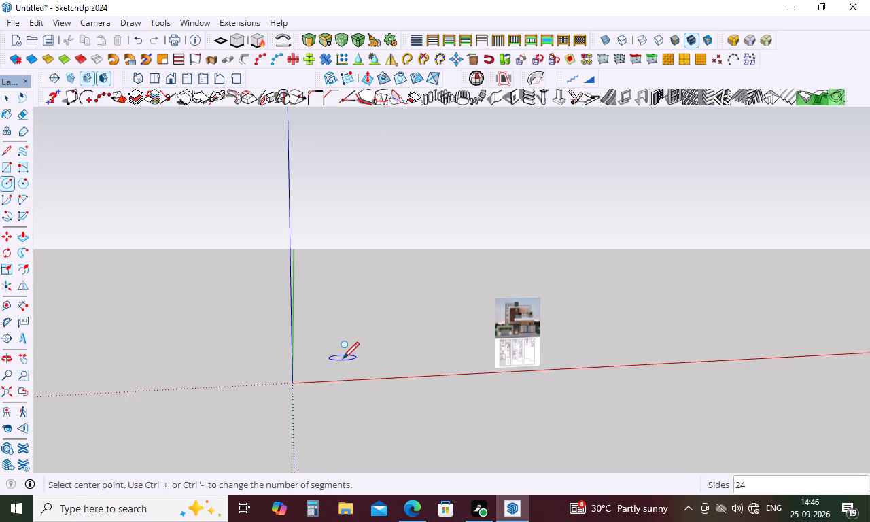
{"action": "left_click", "coordinate": [342, 358]}
{"action": "left_click", "coordinate": [353, 361]}
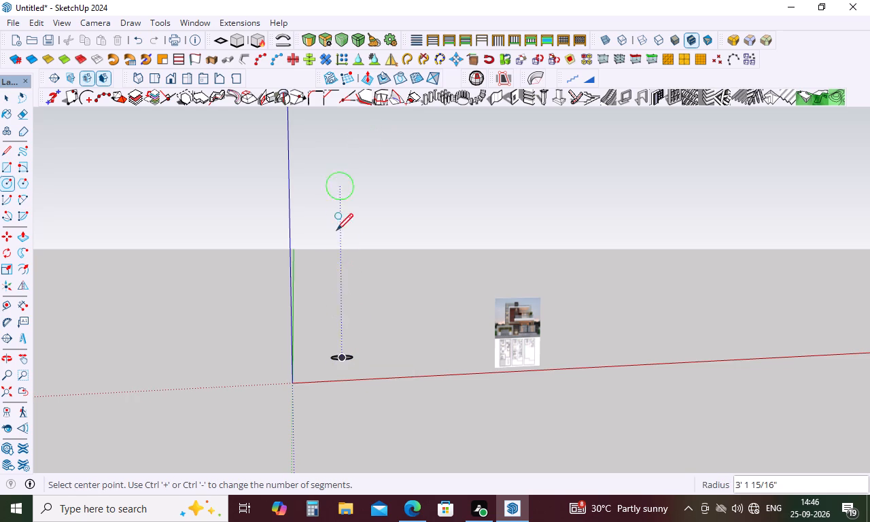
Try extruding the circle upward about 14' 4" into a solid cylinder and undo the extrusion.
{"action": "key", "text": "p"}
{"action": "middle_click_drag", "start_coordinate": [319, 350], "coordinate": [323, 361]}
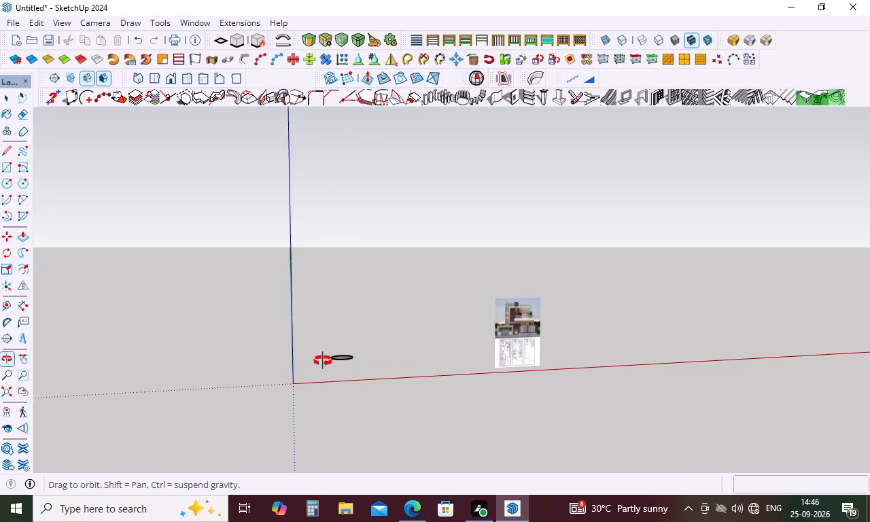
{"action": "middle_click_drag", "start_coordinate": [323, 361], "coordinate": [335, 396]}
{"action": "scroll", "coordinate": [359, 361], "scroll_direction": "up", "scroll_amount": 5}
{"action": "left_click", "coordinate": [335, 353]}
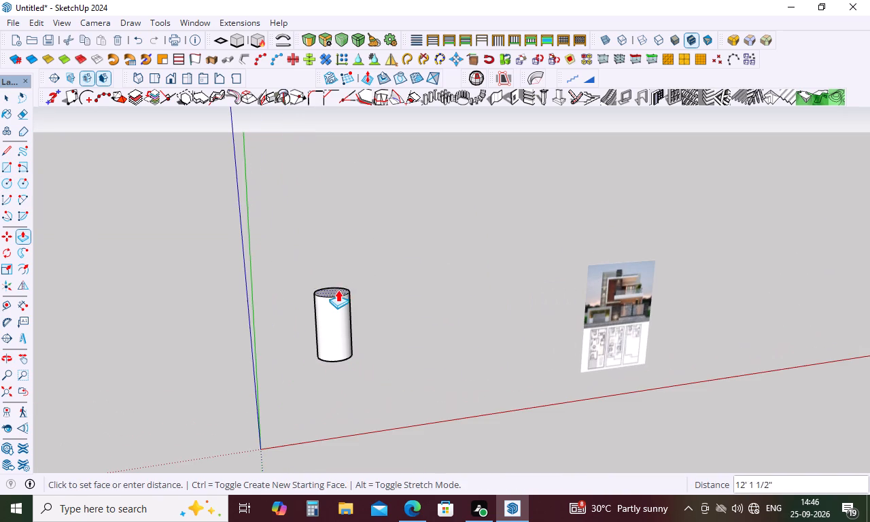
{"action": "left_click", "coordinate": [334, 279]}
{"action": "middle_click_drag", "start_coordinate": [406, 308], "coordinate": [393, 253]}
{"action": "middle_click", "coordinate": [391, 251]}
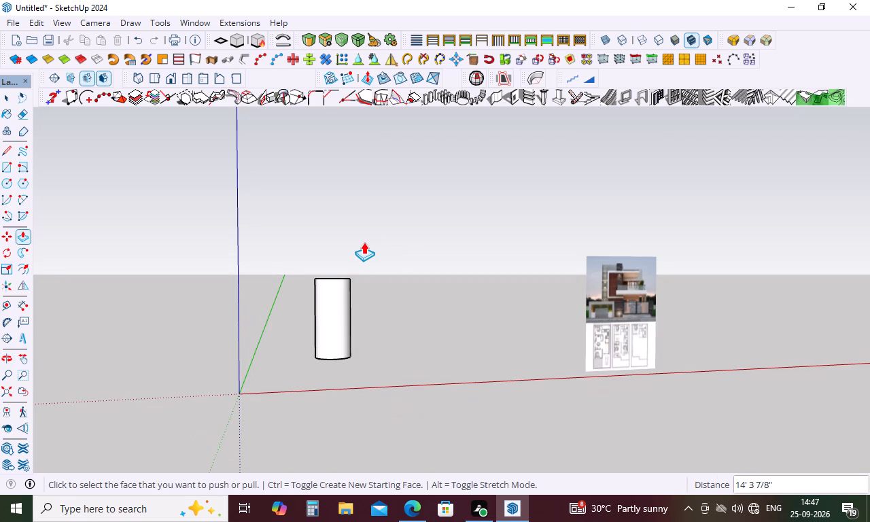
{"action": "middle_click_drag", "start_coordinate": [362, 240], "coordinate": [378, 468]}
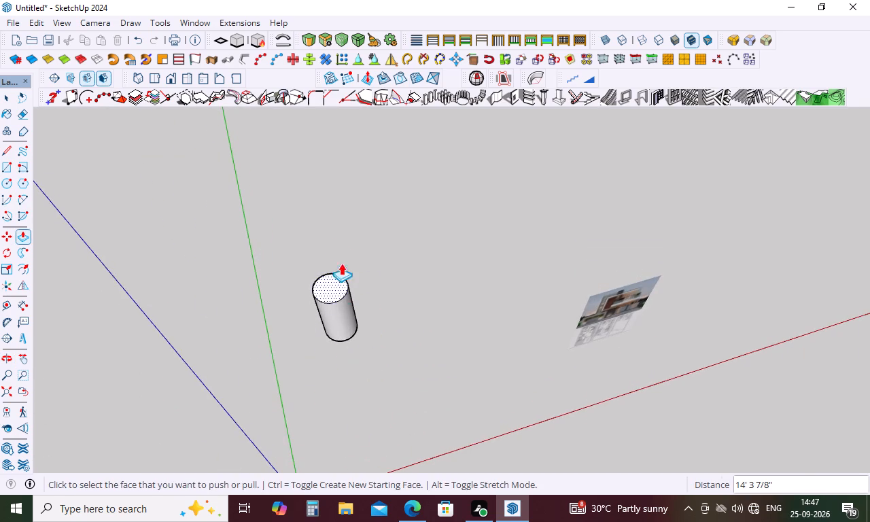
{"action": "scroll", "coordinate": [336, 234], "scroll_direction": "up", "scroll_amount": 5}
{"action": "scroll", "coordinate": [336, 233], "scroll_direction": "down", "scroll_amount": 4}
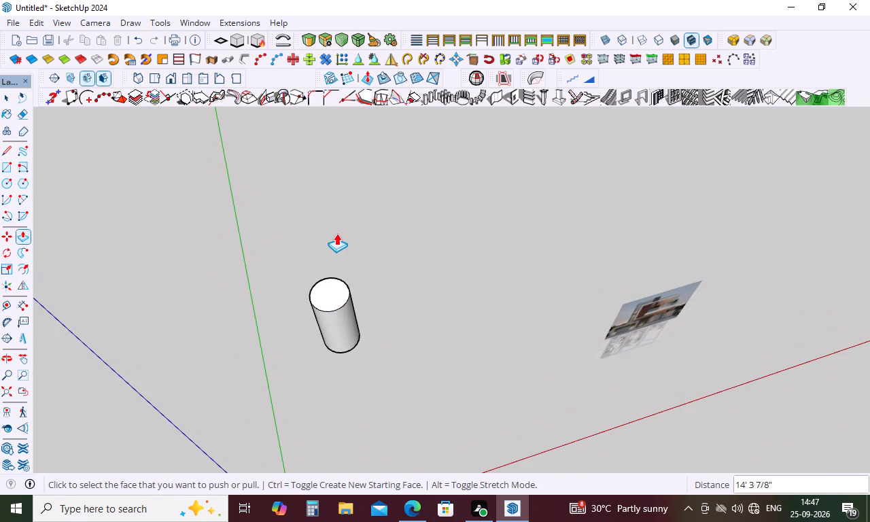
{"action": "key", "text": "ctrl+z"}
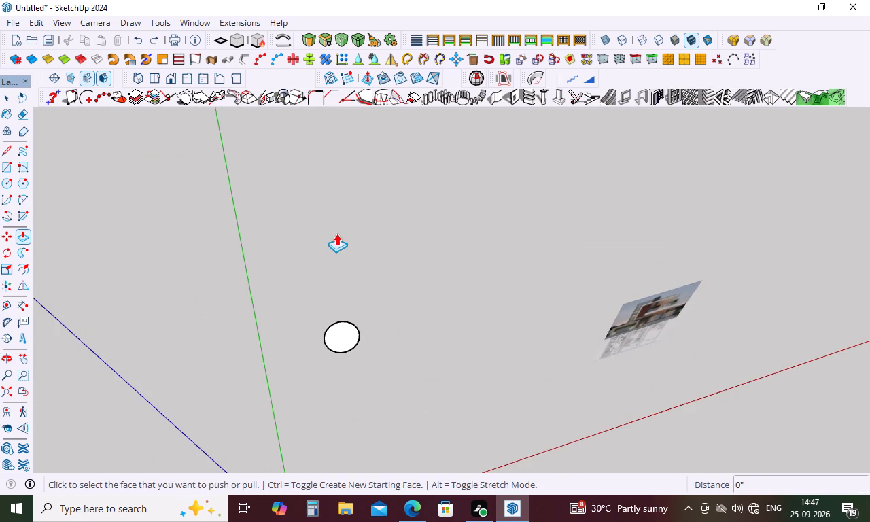
Offset the circle's edge inward by about 4 11/16" to form a thin ring.
{"action": "key", "text": "f"}
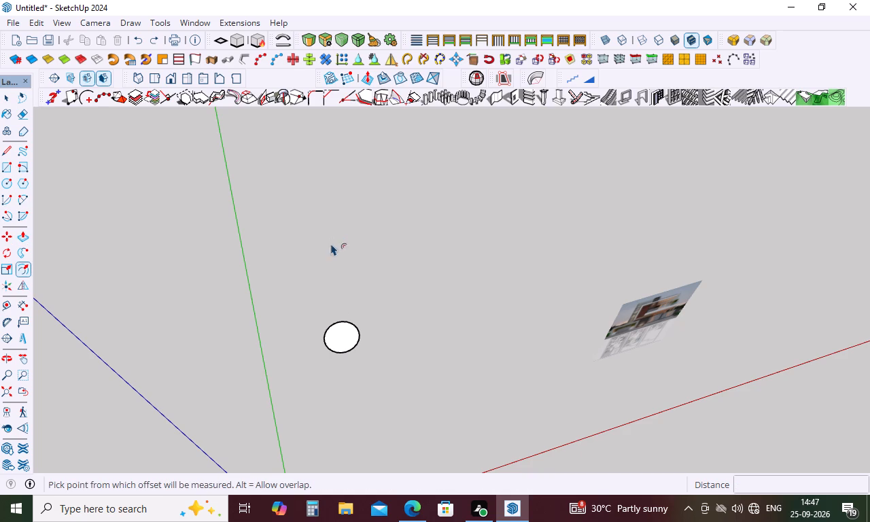
{"action": "scroll", "coordinate": [334, 317], "scroll_direction": "up", "scroll_amount": 9}
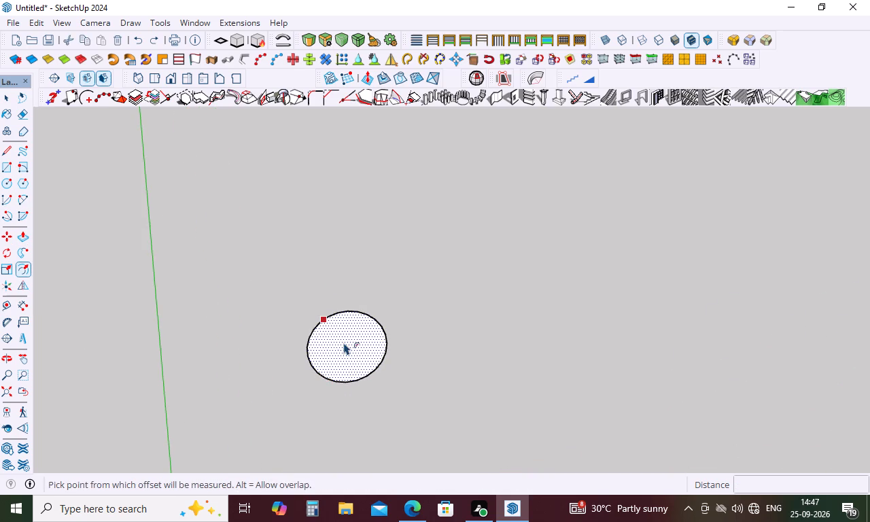
{"action": "left_click", "coordinate": [345, 343]}
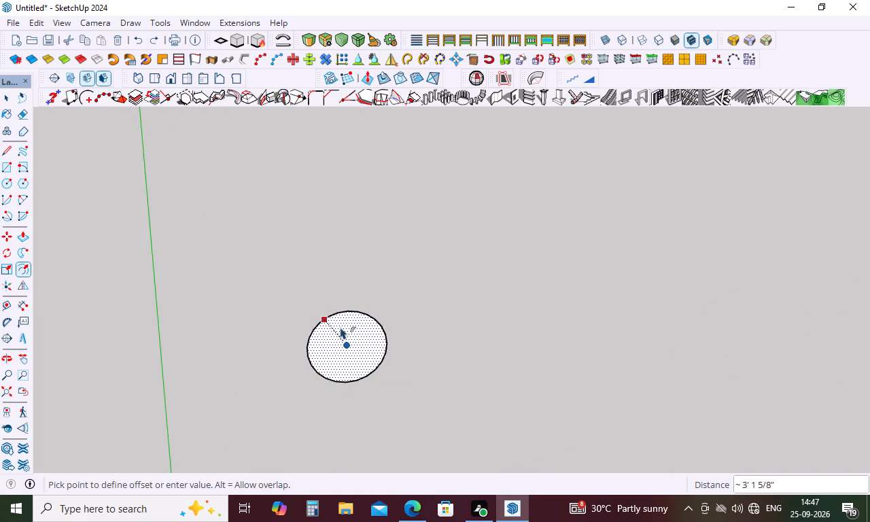
{"action": "scroll", "coordinate": [334, 313], "scroll_direction": "up", "scroll_amount": 4}
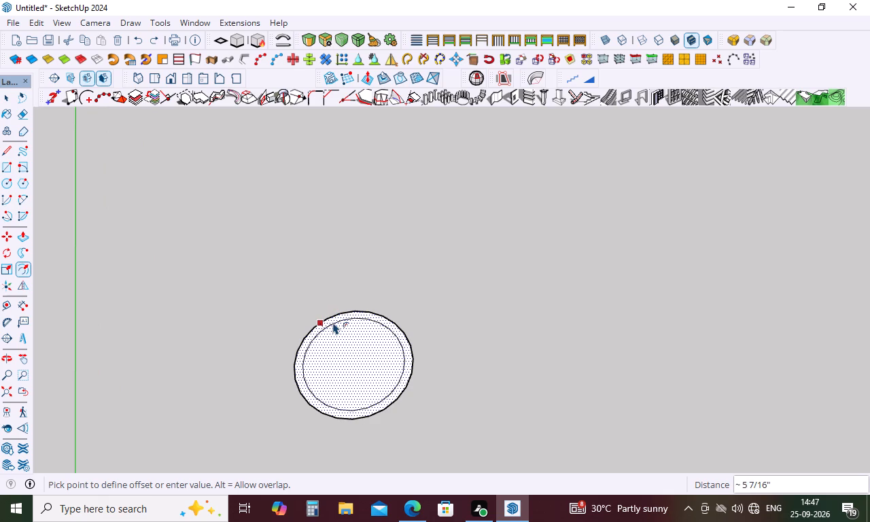
{"action": "left_click", "coordinate": [335, 324]}
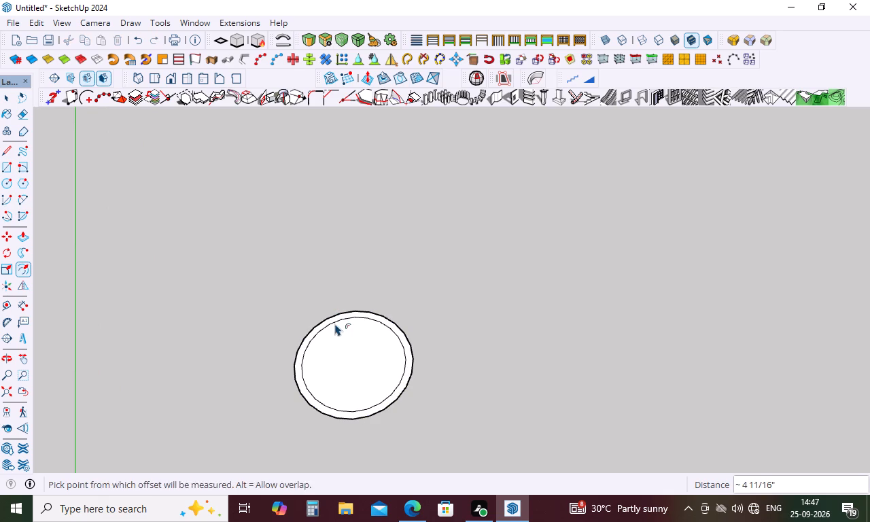
Delete the circular face inside the offset ring, leaving only the ring.
{"action": "left_click", "coordinate": [376, 363]}
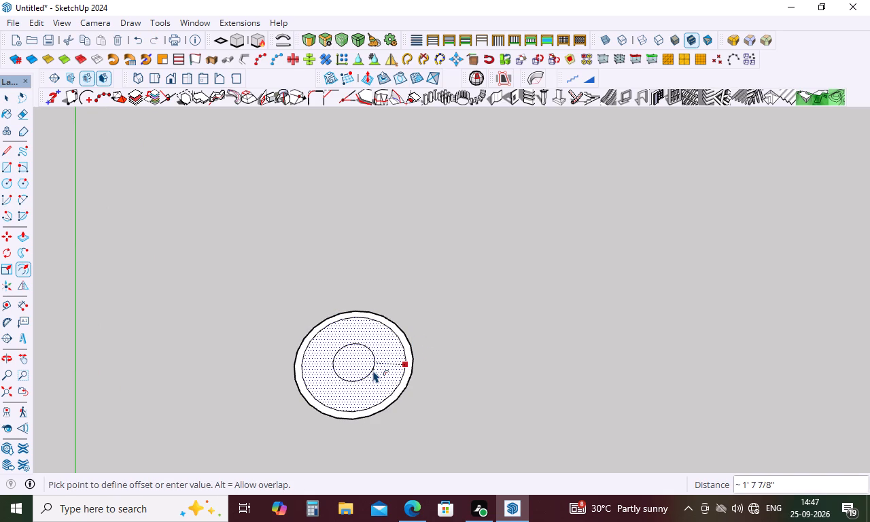
{"action": "key", "text": "Escape"}
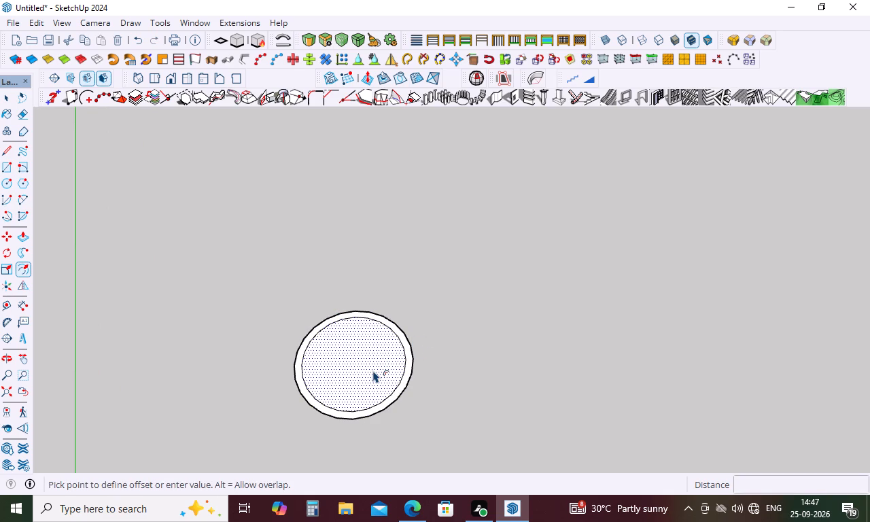
{"action": "key", "text": "Delete"}
Extrude the ring upward about 7' 10 9/16" into a hollow tube.
{"action": "key", "text": "p"}
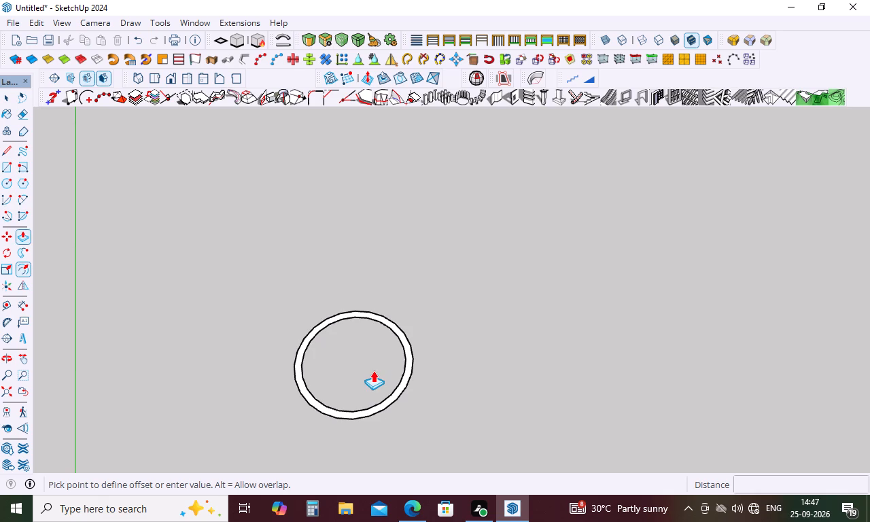
{"action": "left_click", "coordinate": [372, 410]}
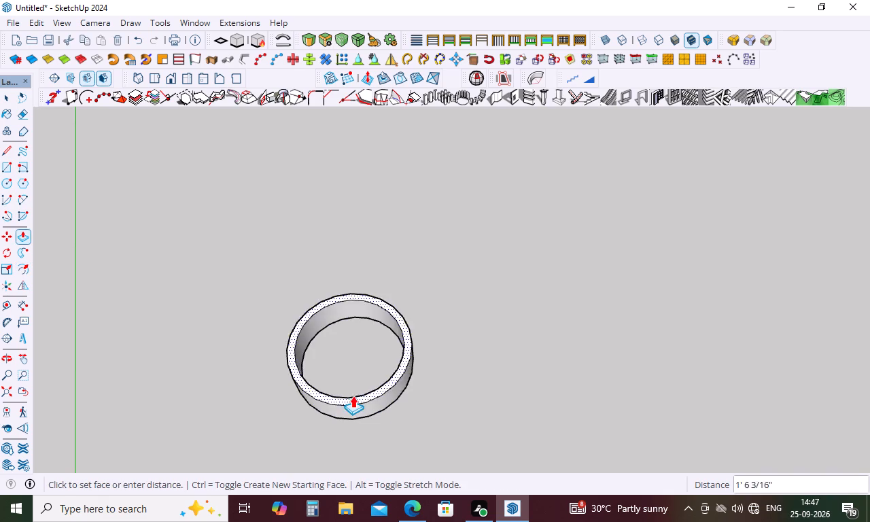
{"action": "left_click", "coordinate": [331, 345]}
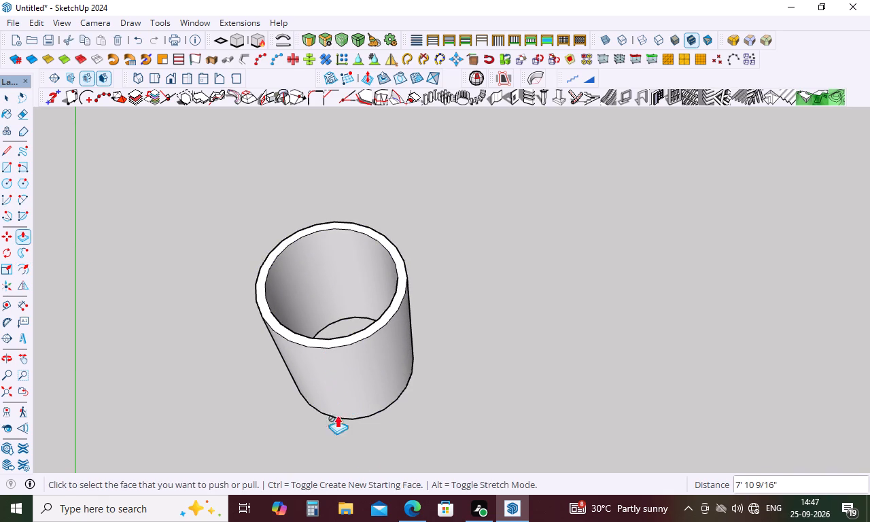
{"action": "middle_click_drag", "start_coordinate": [457, 328], "coordinate": [447, 353]}
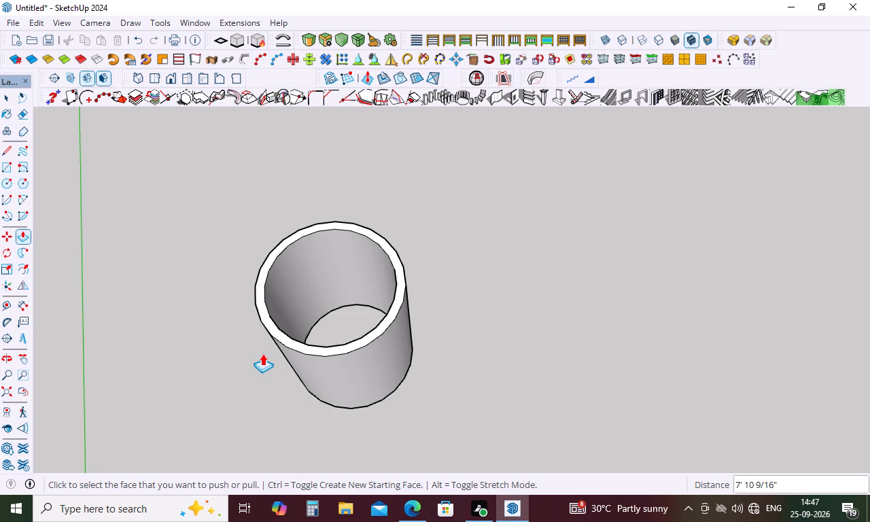
Cap the tube's top by drawing a line across its inner rim, and erase the dividing line.
{"action": "key", "text": "l"}
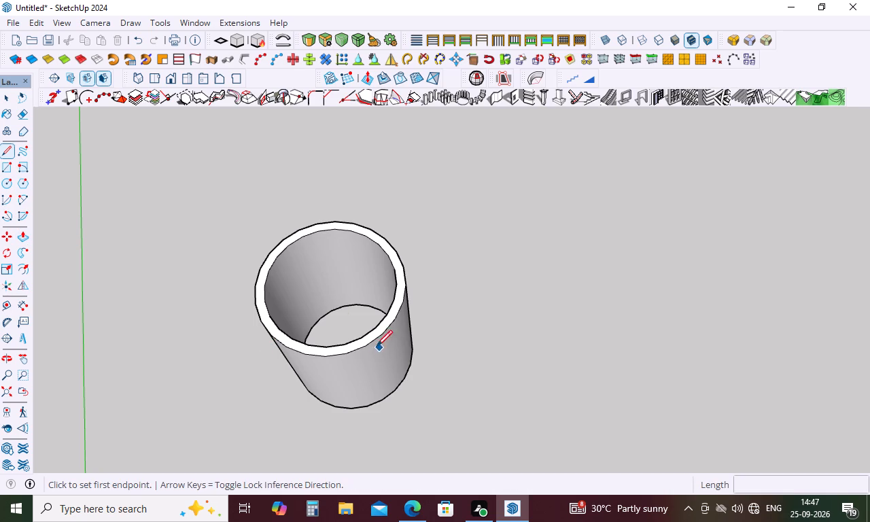
{"action": "left_click", "coordinate": [264, 295]}
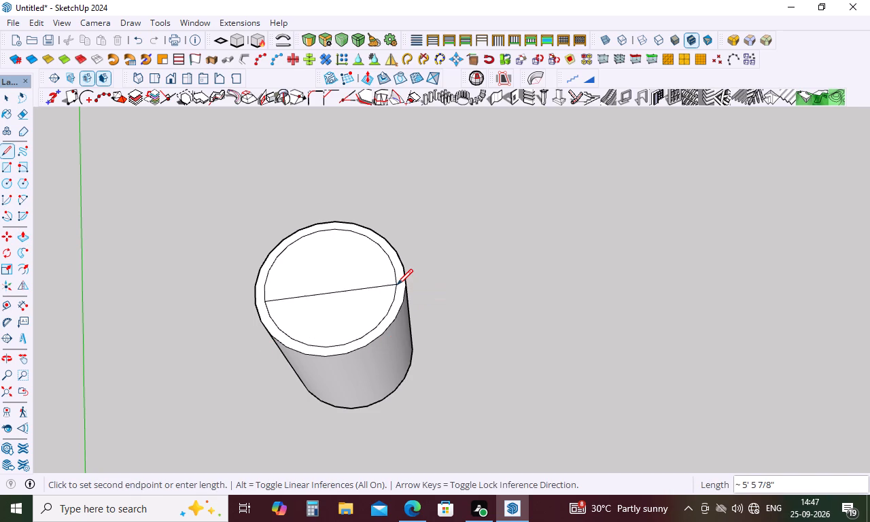
{"action": "left_click", "coordinate": [397, 285]}
{"action": "key", "text": "space"}
{"action": "type", "text": "e"}
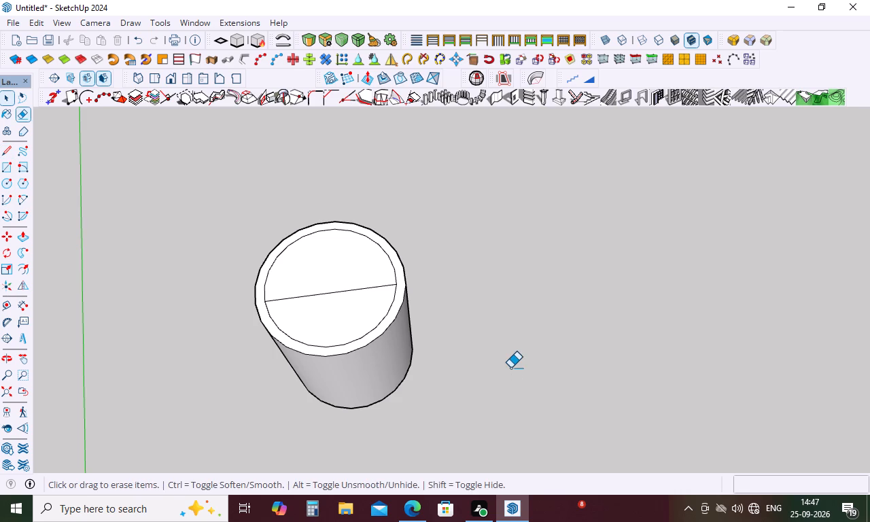
{"action": "left_click", "coordinate": [335, 294]}
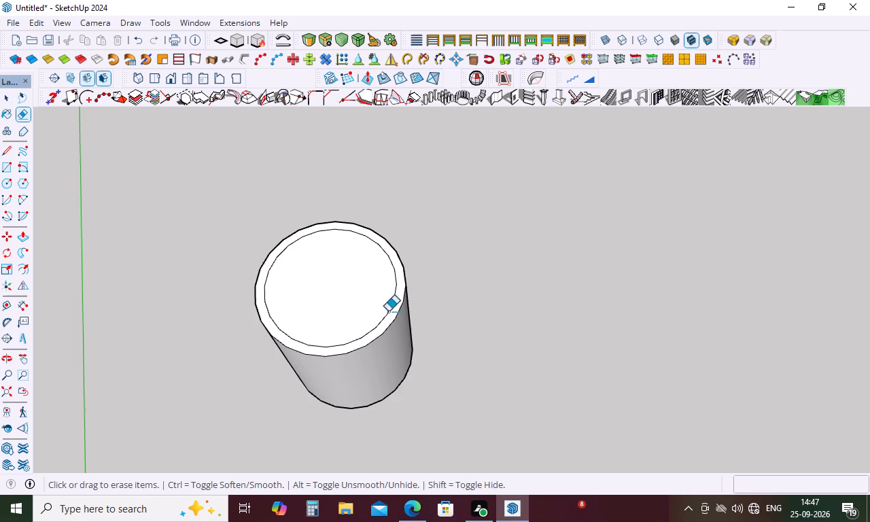
Set up a wall opening 5' wide and 5' high with the Create Wall Opening tool.
{"action": "middle_click", "coordinate": [428, 308]}
{"action": "middle_click_drag", "start_coordinate": [428, 308], "coordinate": [395, 232]}
{"action": "middle_click_drag", "start_coordinate": [466, 356], "coordinate": [413, 213]}
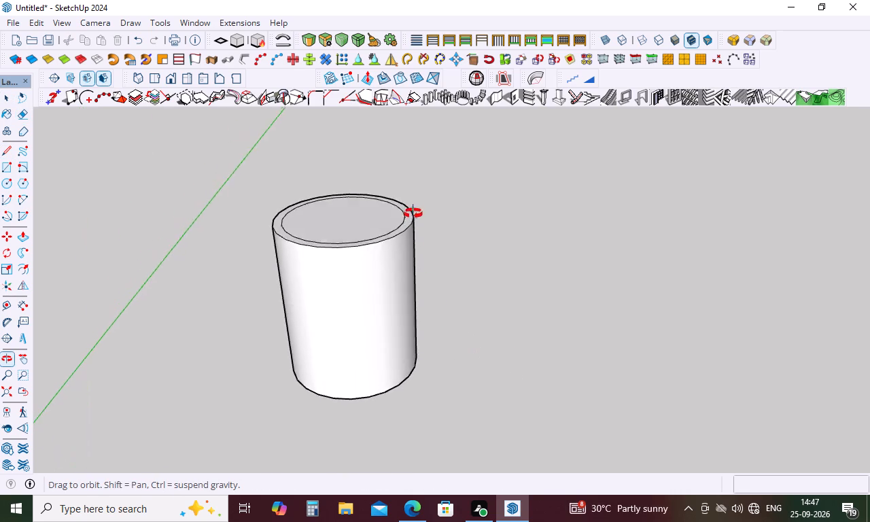
{"action": "middle_click_drag", "start_coordinate": [413, 213], "coordinate": [433, 155]}
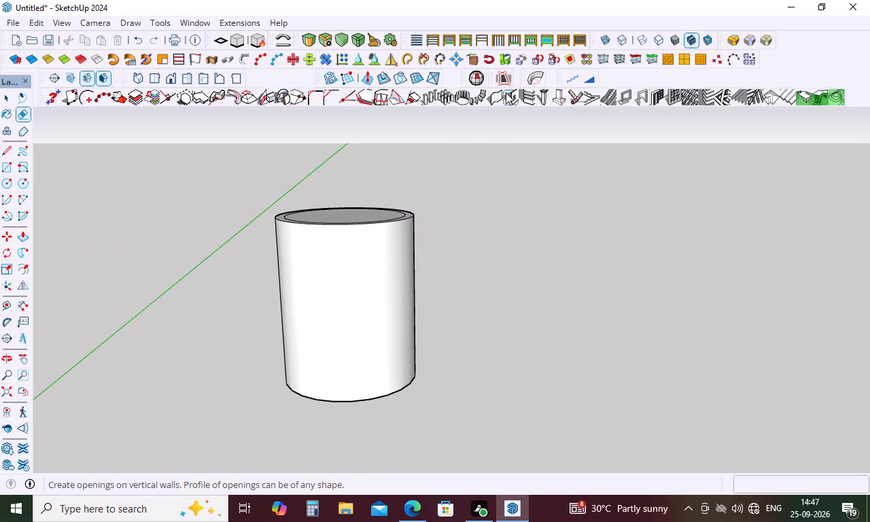
{"action": "left_click", "coordinate": [512, 92]}
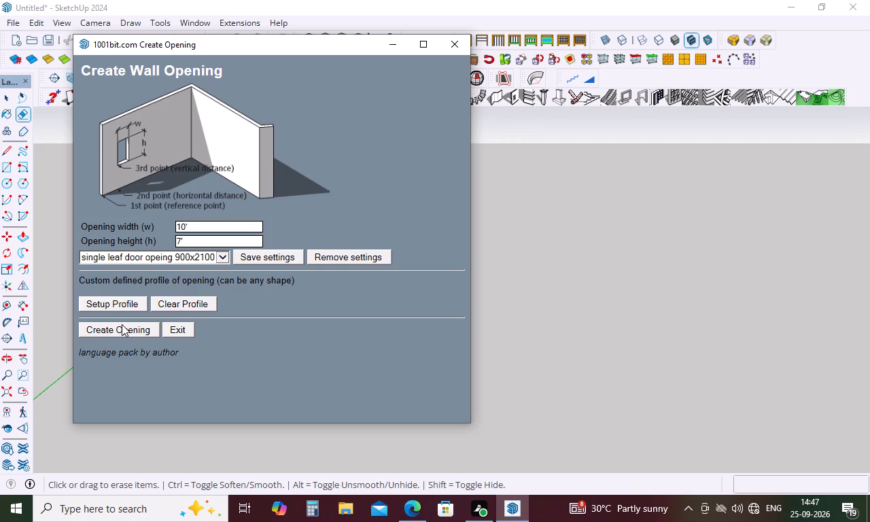
{"action": "left_click", "coordinate": [122, 324]}
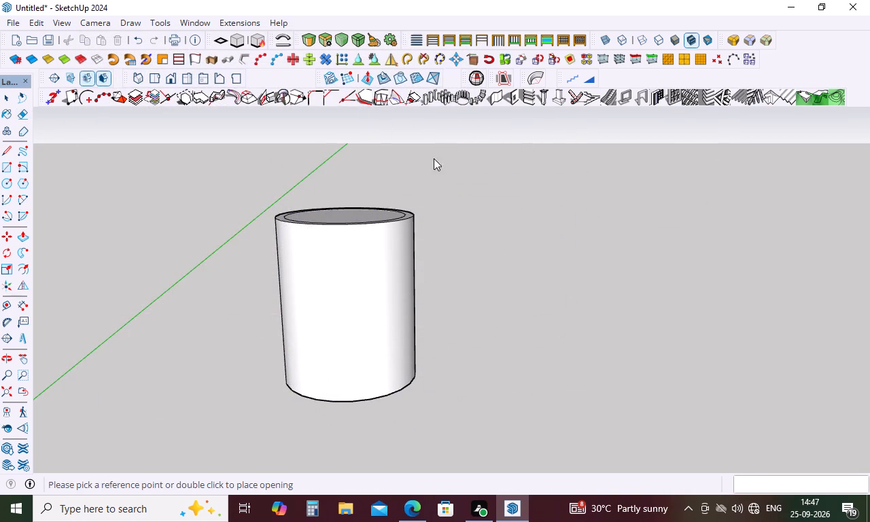
{"action": "left_click", "coordinate": [512, 100]}
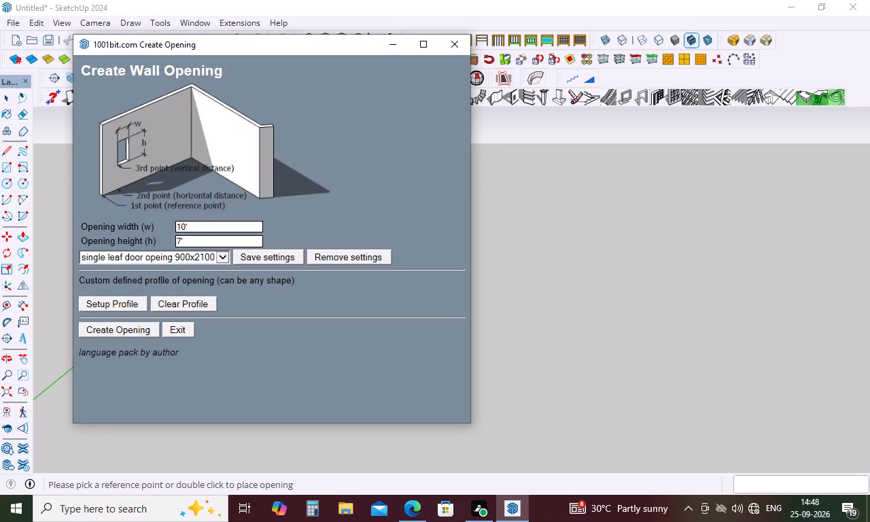
{"action": "left_click", "coordinate": [201, 225]}
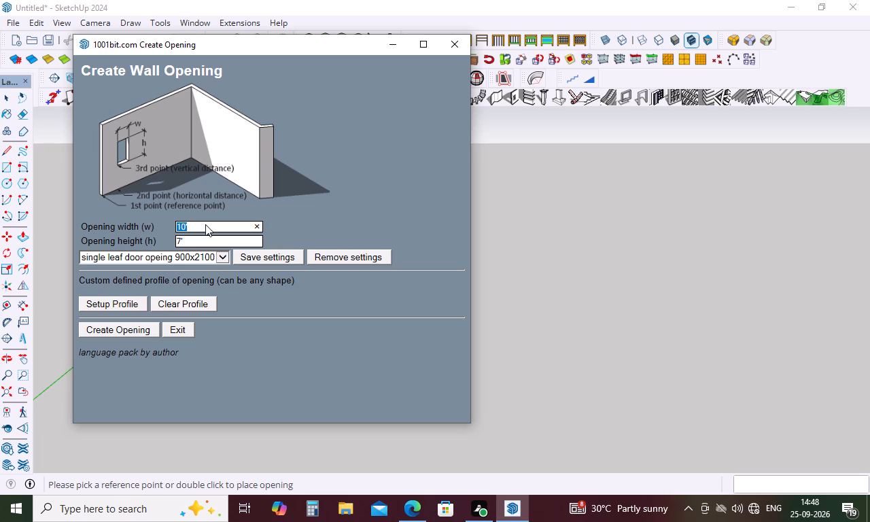
{"action": "key", "text": "BackSpace"}
{"action": "type", "text": "5'"}
{"action": "left_click", "coordinate": [192, 246]}
{"action": "key", "text": "BackSpace"}
{"action": "type", "text": "5'"}
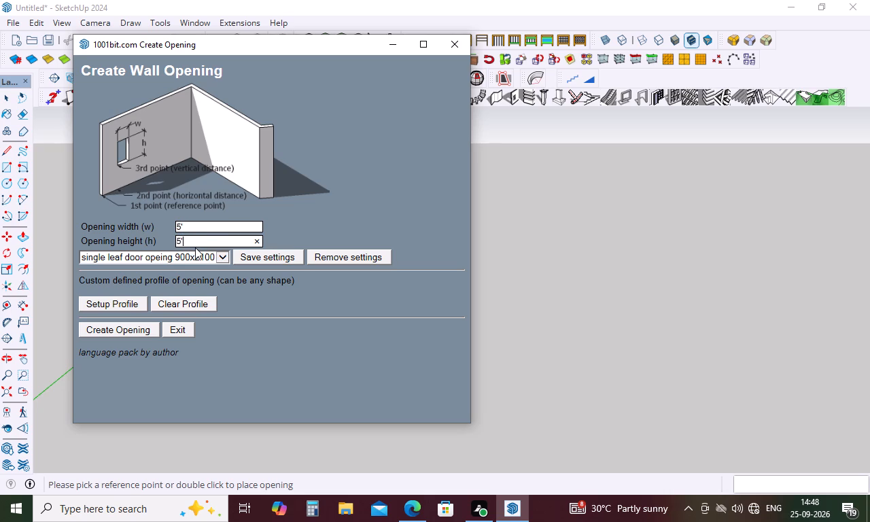
{"action": "left_click", "coordinate": [124, 328]}
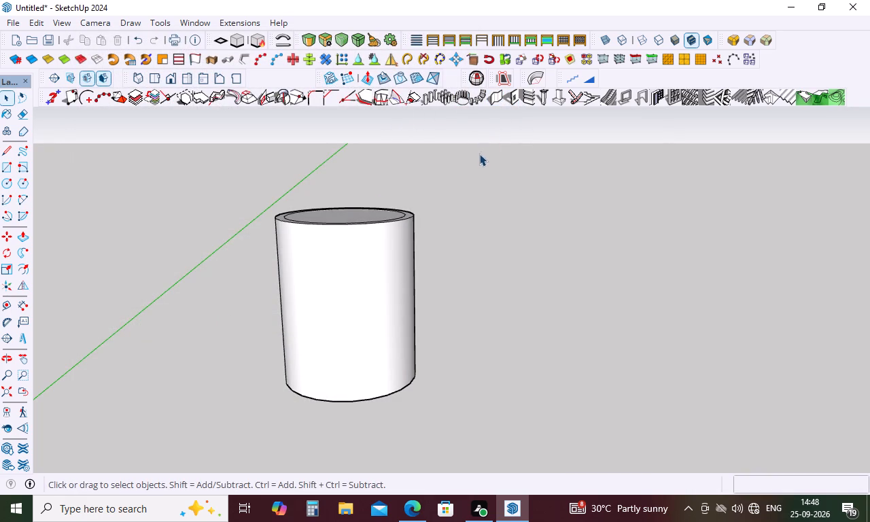
Place the 5' by 5' wall opening on the tube's outer curved wall, near its lower edge.
{"action": "left_click", "coordinate": [509, 99]}
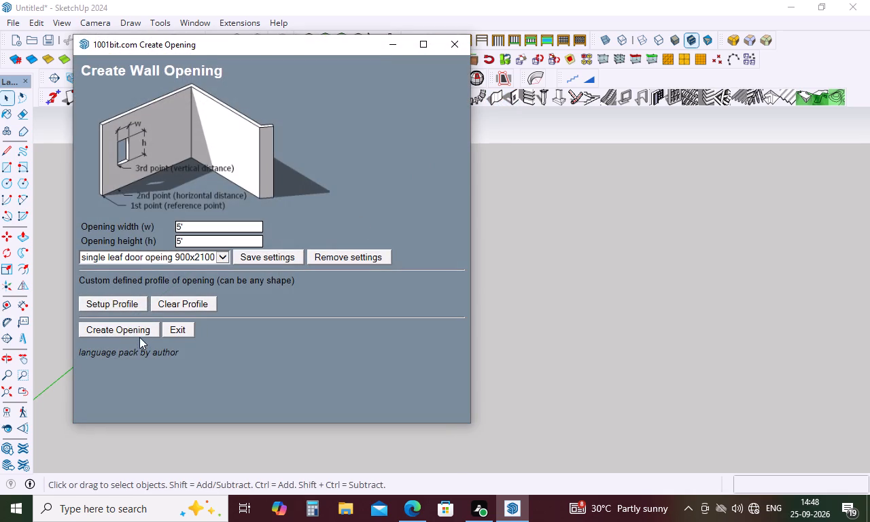
{"action": "left_click", "coordinate": [139, 332]}
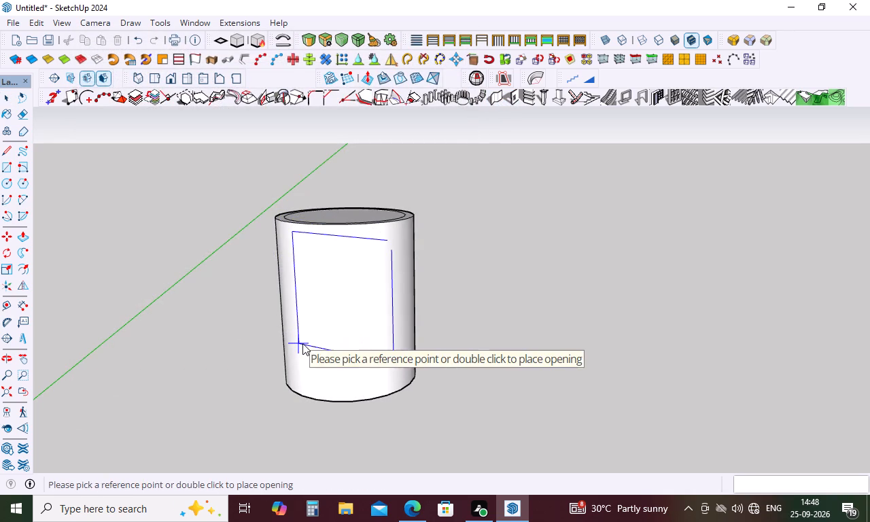
{"action": "left_click", "coordinate": [310, 360]}
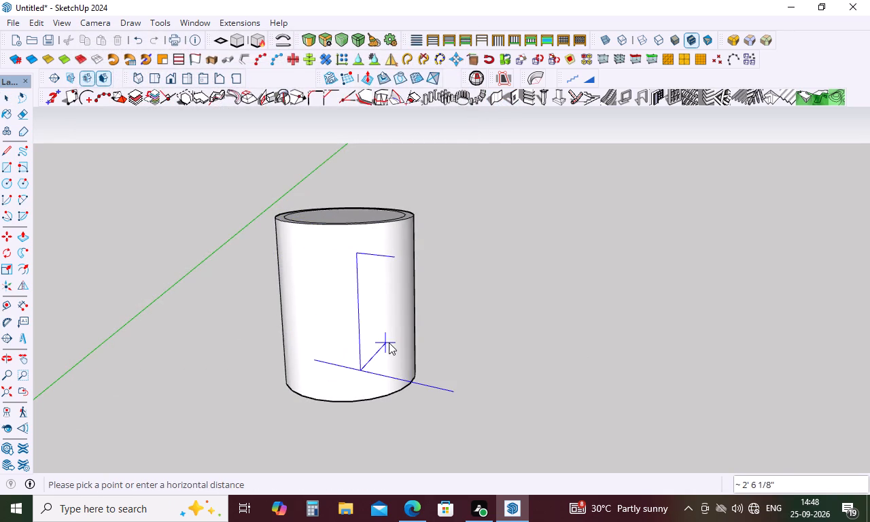
{"action": "double_click", "coordinate": [313, 362]}
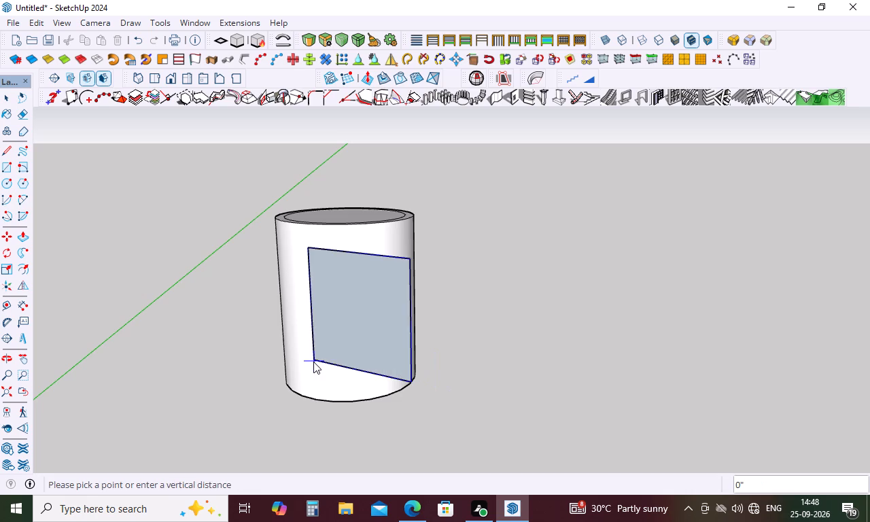
{"action": "middle_click_drag", "start_coordinate": [413, 321], "coordinate": [116, 285]}
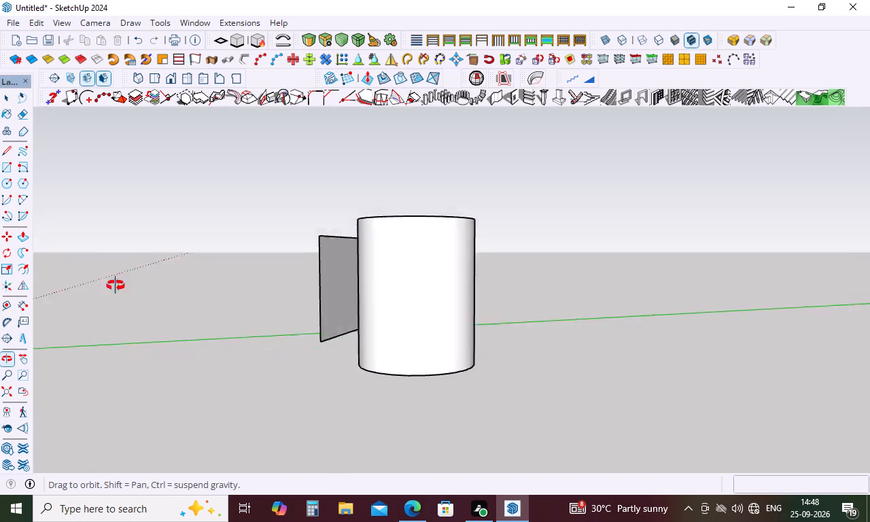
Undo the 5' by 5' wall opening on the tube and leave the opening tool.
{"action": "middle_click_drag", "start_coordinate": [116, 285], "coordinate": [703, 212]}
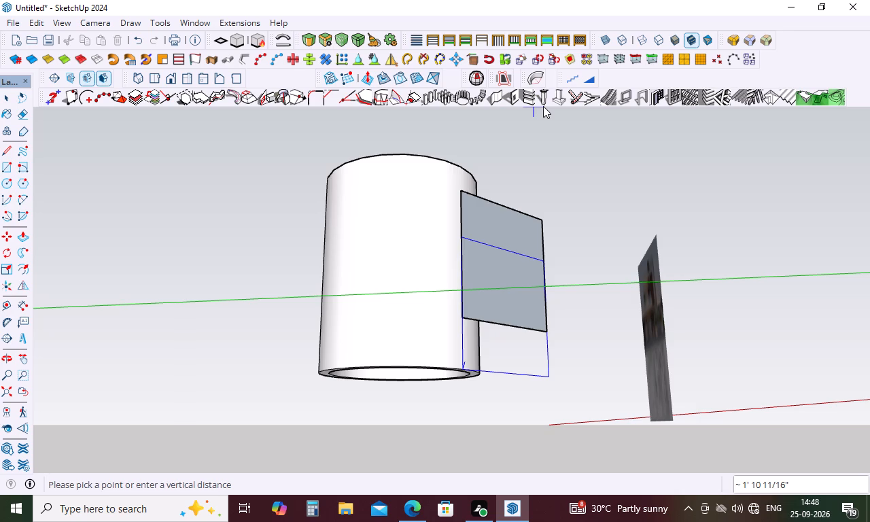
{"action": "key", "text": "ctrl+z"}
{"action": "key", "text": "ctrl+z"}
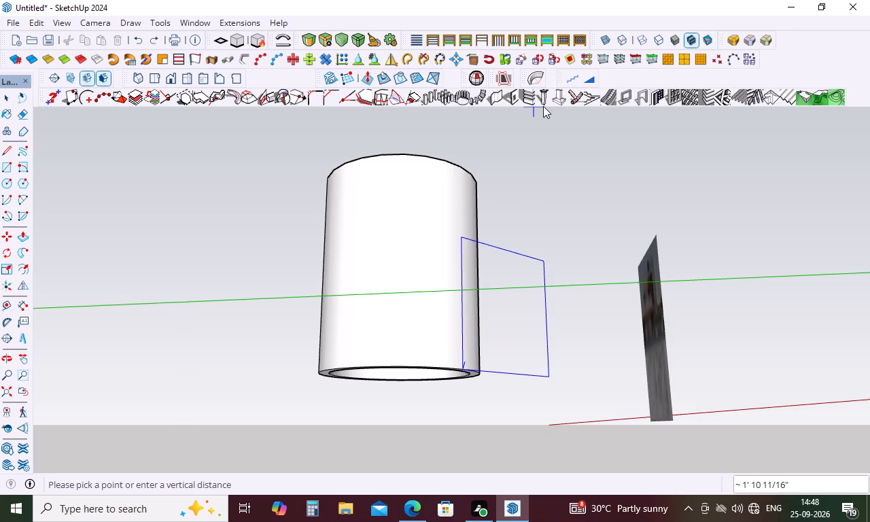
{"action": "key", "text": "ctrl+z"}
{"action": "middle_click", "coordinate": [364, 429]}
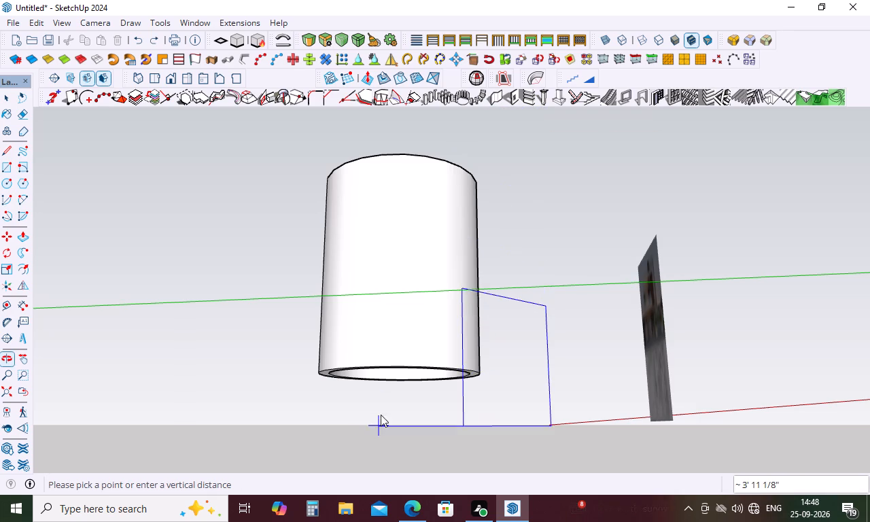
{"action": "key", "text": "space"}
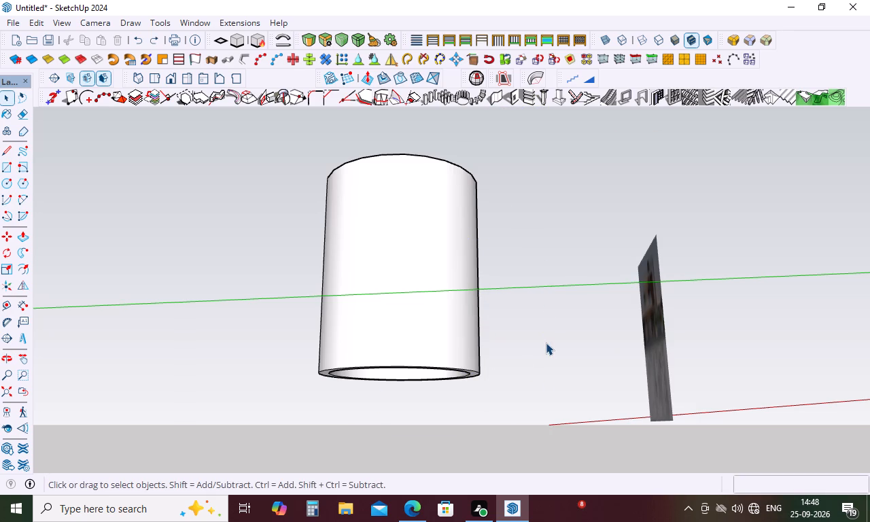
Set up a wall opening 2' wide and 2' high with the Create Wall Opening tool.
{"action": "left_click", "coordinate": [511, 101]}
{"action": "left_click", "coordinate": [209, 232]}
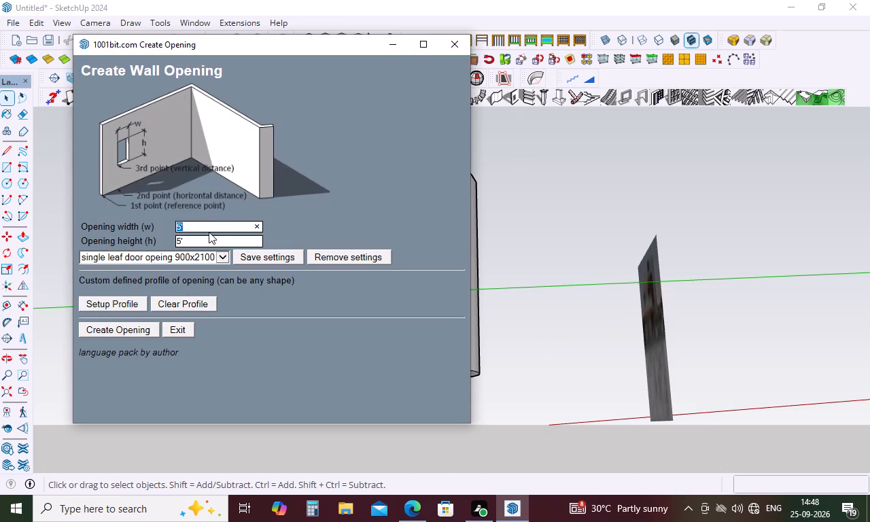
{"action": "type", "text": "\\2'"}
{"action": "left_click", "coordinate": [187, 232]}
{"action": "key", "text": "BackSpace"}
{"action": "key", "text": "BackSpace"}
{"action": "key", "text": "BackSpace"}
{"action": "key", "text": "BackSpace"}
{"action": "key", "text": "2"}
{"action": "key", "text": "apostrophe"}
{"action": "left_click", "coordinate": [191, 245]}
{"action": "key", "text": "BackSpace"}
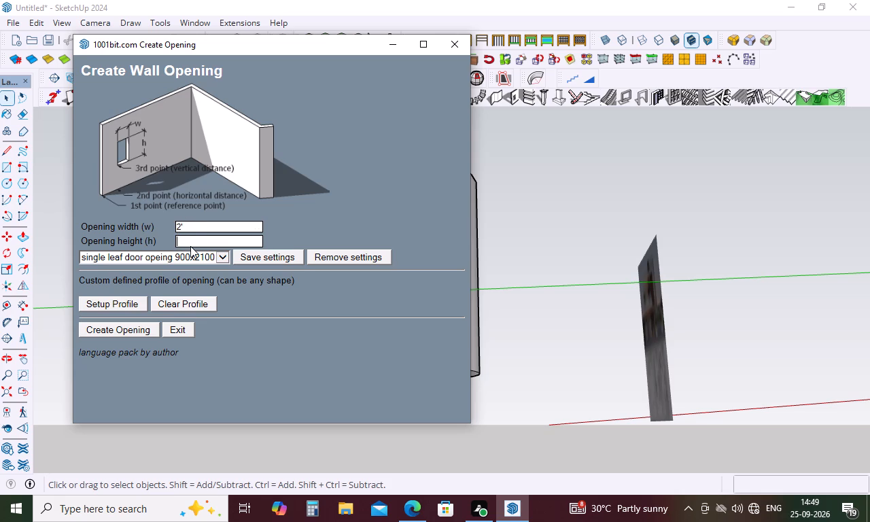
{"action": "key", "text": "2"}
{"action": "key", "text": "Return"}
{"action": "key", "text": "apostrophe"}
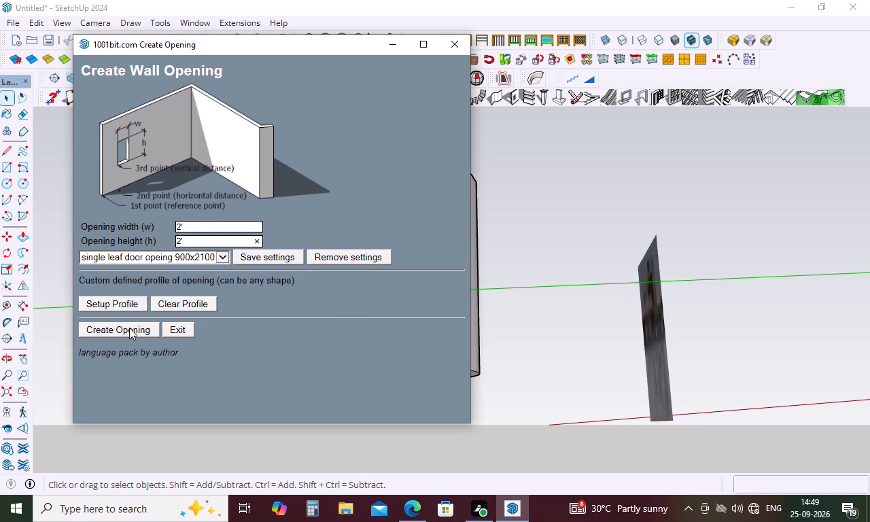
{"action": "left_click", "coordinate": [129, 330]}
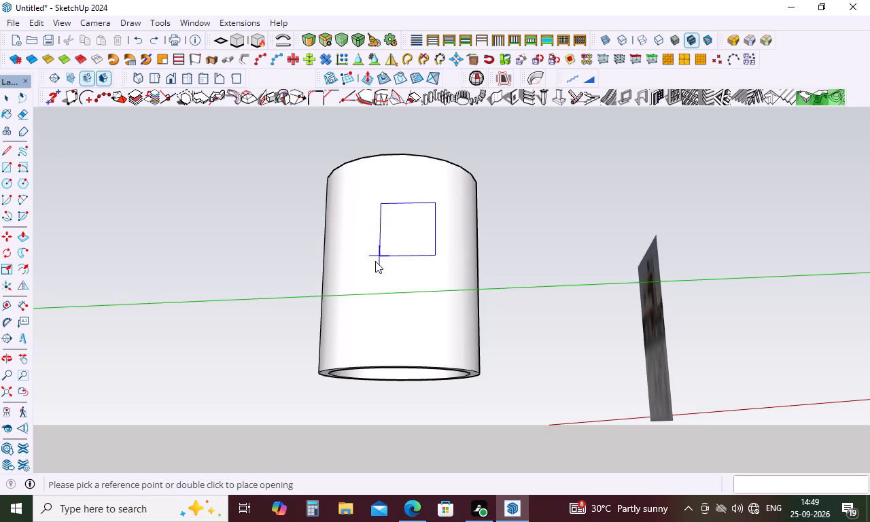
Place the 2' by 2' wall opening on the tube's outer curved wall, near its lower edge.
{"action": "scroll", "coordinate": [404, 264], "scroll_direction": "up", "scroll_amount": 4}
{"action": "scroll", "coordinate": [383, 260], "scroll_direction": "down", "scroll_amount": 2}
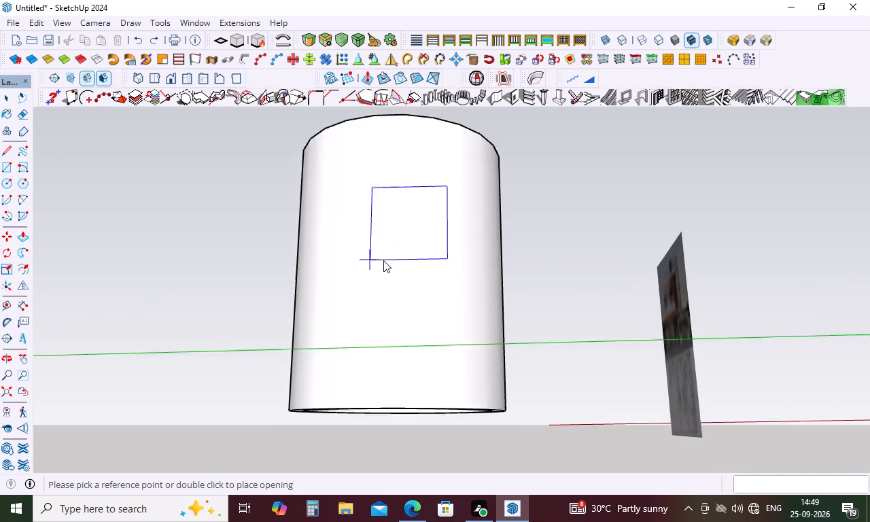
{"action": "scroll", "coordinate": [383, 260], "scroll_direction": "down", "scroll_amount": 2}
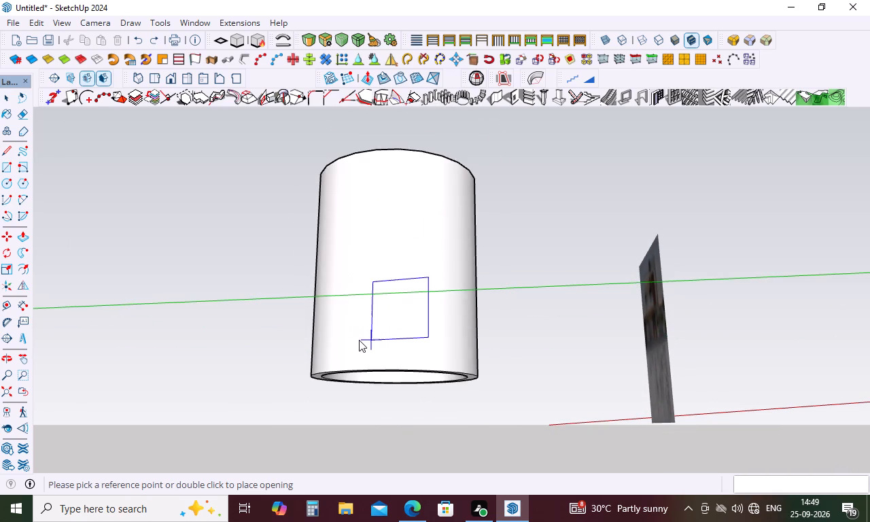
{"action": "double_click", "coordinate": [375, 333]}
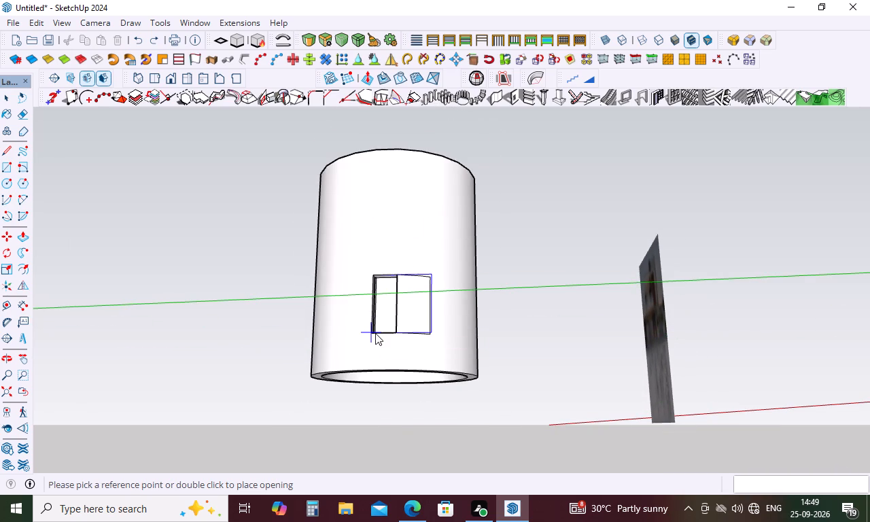
Examine the 2' by 2' opening up close from outside the tube.
{"action": "middle_click_drag", "start_coordinate": [445, 308], "coordinate": [461, 334]}
{"action": "scroll", "coordinate": [372, 326], "scroll_direction": "up", "scroll_amount": 4}
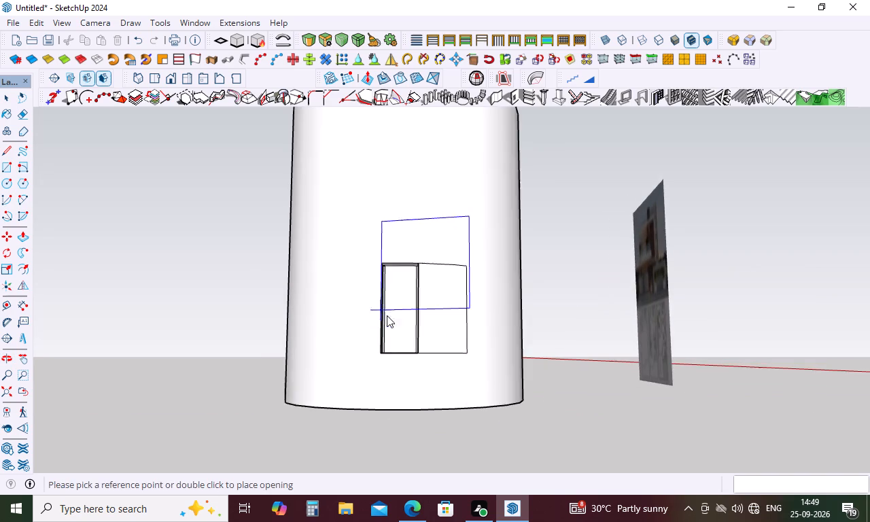
{"action": "scroll", "coordinate": [428, 327], "scroll_direction": "up", "scroll_amount": 9}
{"action": "middle_click_drag", "start_coordinate": [415, 318], "coordinate": [429, 375]}
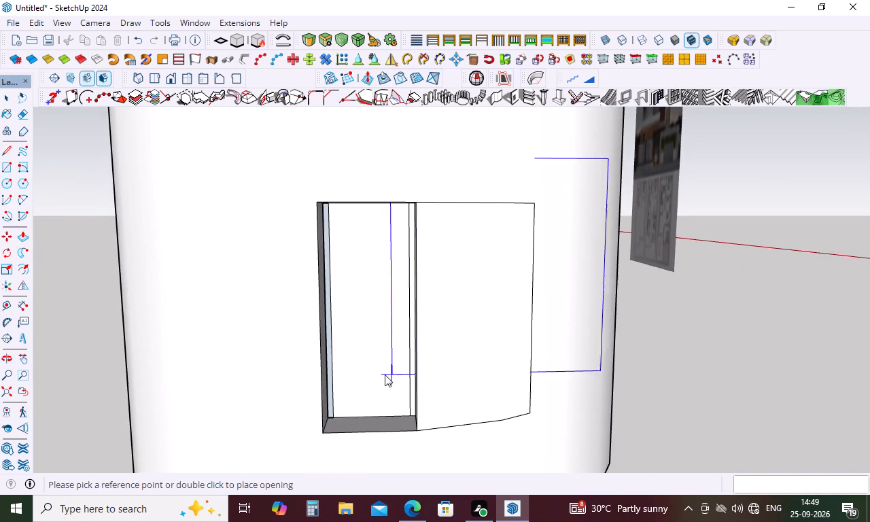
{"action": "scroll", "coordinate": [356, 362], "scroll_direction": "up", "scroll_amount": 9}
{"action": "scroll", "coordinate": [353, 323], "scroll_direction": "down", "scroll_amount": 9}
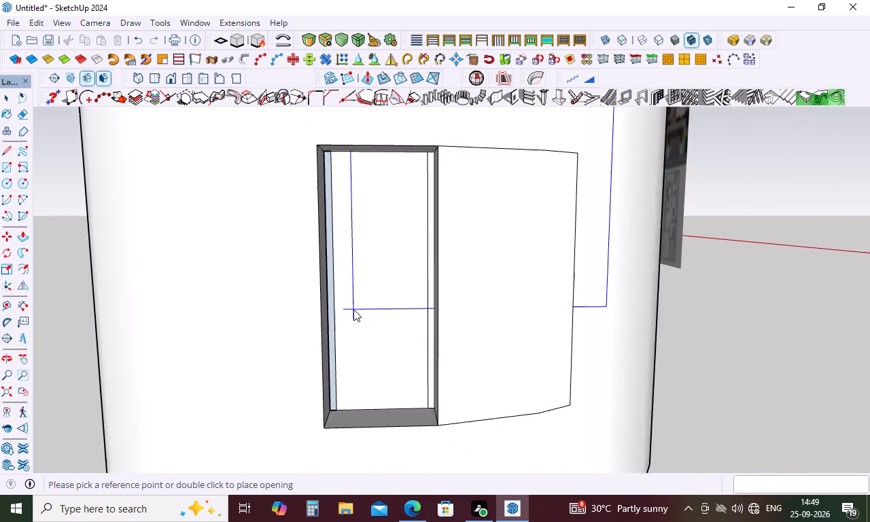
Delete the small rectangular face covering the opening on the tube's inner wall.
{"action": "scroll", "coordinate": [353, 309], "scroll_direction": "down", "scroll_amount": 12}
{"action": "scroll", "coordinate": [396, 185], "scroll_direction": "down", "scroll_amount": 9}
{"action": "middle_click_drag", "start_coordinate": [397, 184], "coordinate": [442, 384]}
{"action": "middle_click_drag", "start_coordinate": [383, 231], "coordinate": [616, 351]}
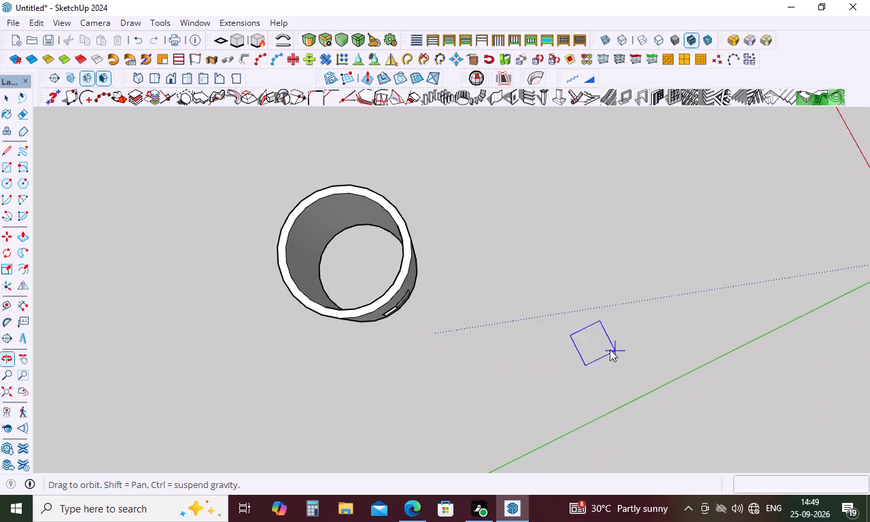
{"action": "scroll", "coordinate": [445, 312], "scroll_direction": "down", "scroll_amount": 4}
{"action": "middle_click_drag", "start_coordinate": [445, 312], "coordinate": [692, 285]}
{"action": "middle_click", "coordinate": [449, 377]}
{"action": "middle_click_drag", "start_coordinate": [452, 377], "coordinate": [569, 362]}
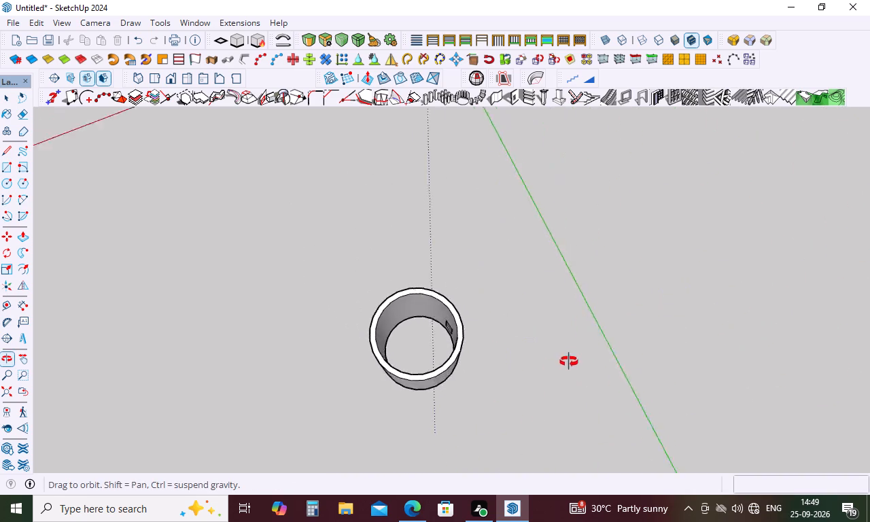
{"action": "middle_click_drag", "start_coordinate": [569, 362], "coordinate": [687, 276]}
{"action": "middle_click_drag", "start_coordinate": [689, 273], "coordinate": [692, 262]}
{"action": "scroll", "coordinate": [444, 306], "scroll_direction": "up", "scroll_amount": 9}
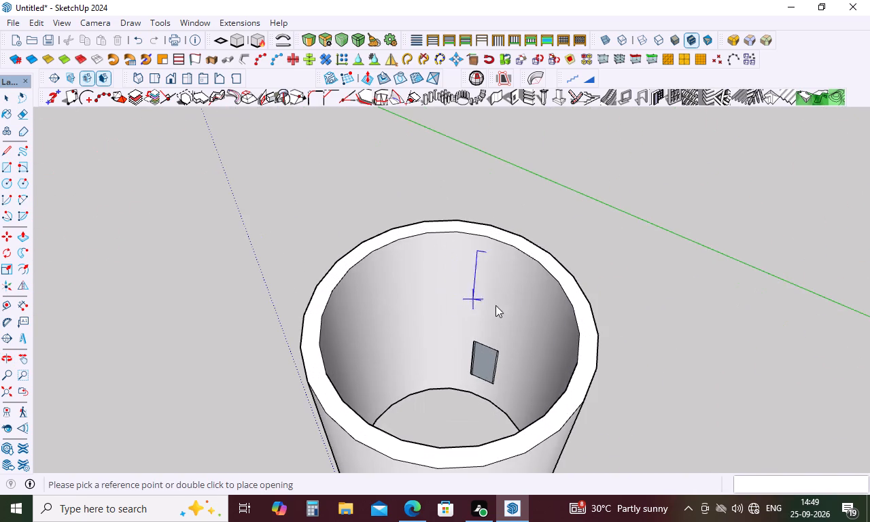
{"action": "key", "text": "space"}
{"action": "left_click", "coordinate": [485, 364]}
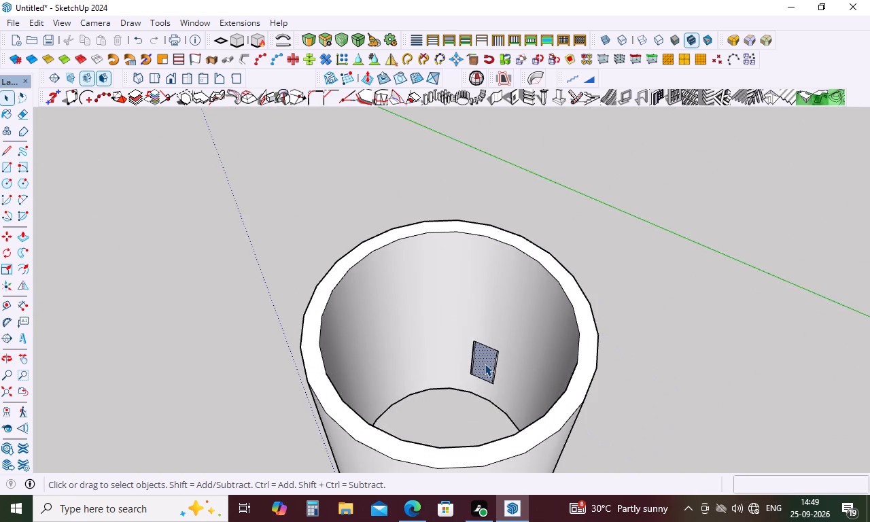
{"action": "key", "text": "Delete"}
Examine the cut opening from inside and outside the tube.
{"action": "middle_click_drag", "start_coordinate": [591, 366], "coordinate": [472, 387]}
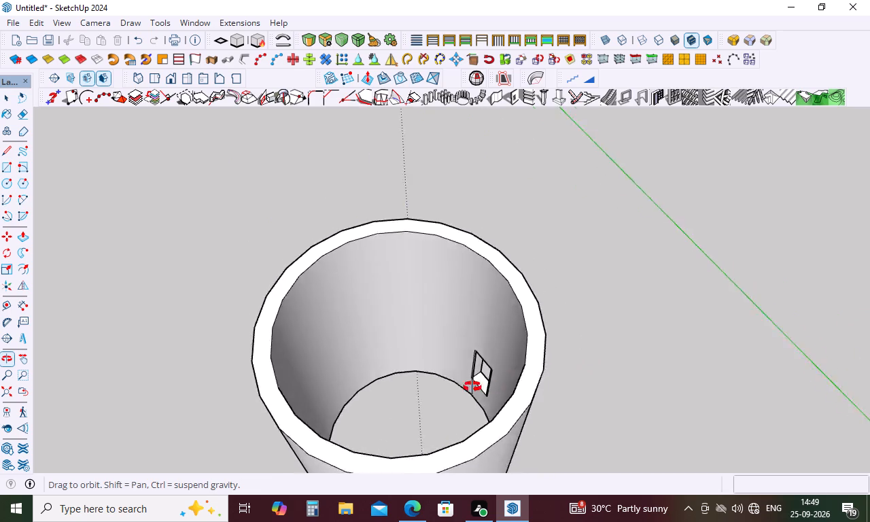
{"action": "middle_click_drag", "start_coordinate": [472, 387], "coordinate": [52, 156]}
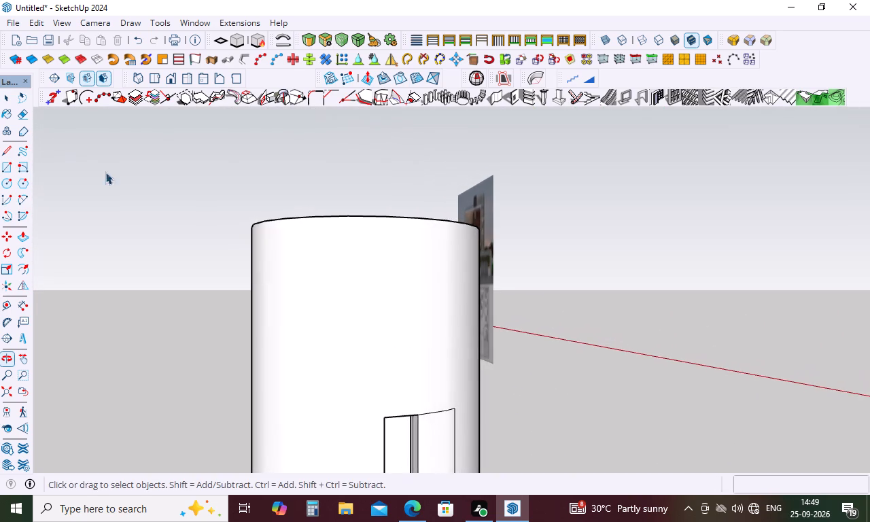
{"action": "scroll", "coordinate": [305, 215], "scroll_direction": "down", "scroll_amount": 5}
{"action": "middle_click_drag", "start_coordinate": [408, 286], "coordinate": [274, 285]}
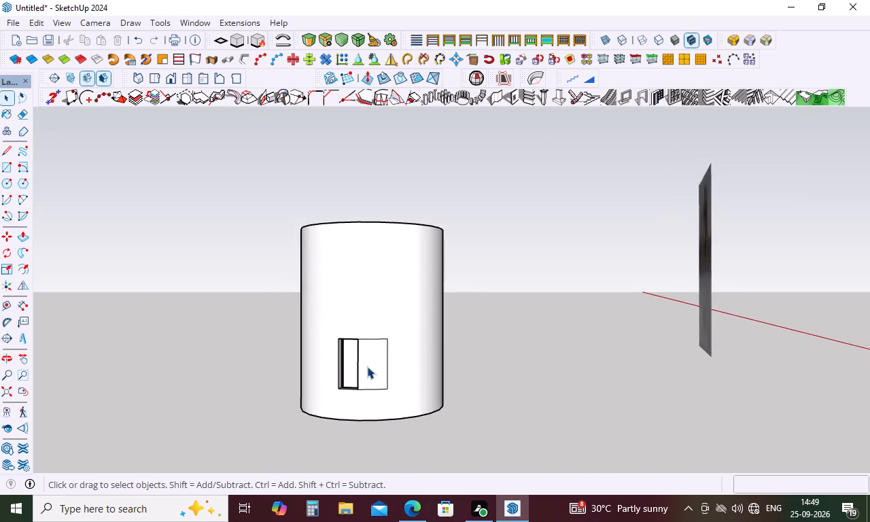
{"action": "scroll", "coordinate": [385, 384], "scroll_direction": "up", "scroll_amount": 5}
{"action": "middle_click_drag", "start_coordinate": [304, 345], "coordinate": [365, 346]}
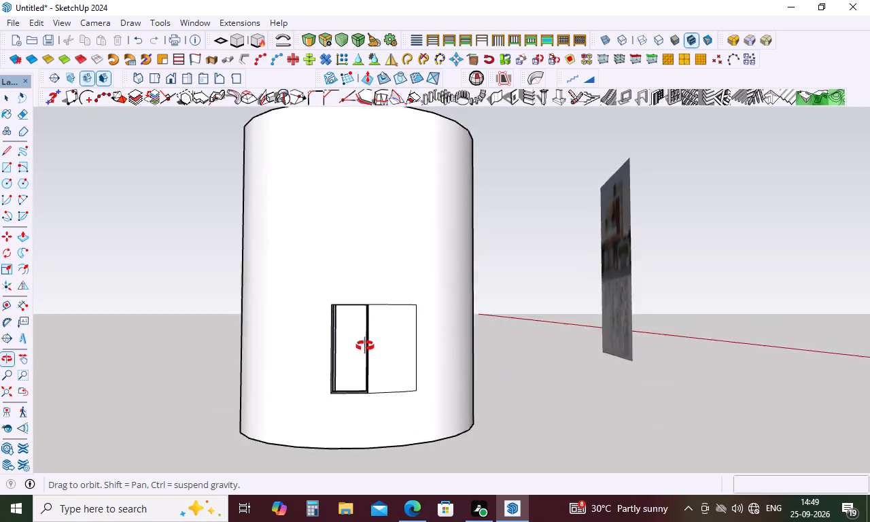
{"action": "middle_click_drag", "start_coordinate": [365, 346], "coordinate": [362, 360]}
{"action": "scroll", "coordinate": [385, 245], "scroll_direction": "down", "scroll_amount": 5}
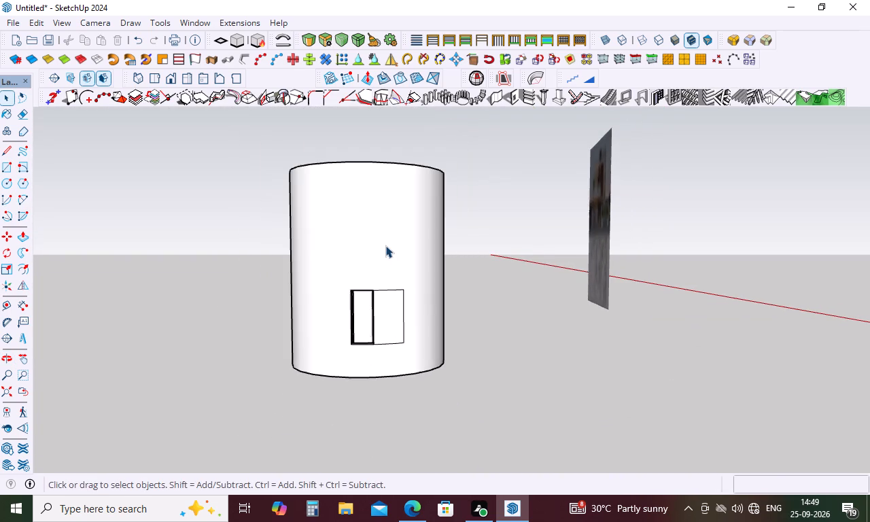
Select the entire tube with its connected geometry and delete it.
{"action": "double_click", "coordinate": [425, 213]}
{"action": "triple_click", "coordinate": [426, 212]}
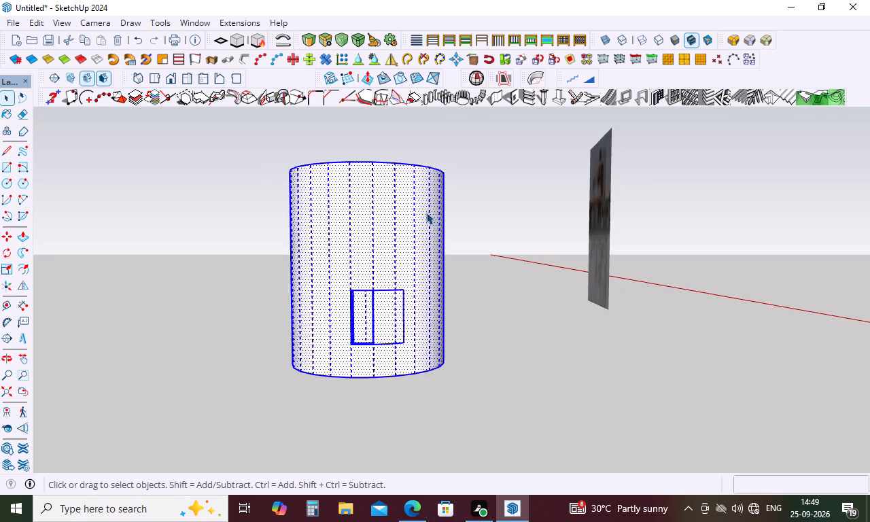
{"action": "triple_click", "coordinate": [426, 212]}
{"action": "left_click", "coordinate": [426, 212]}
{"action": "left_click", "coordinate": [426, 212]}
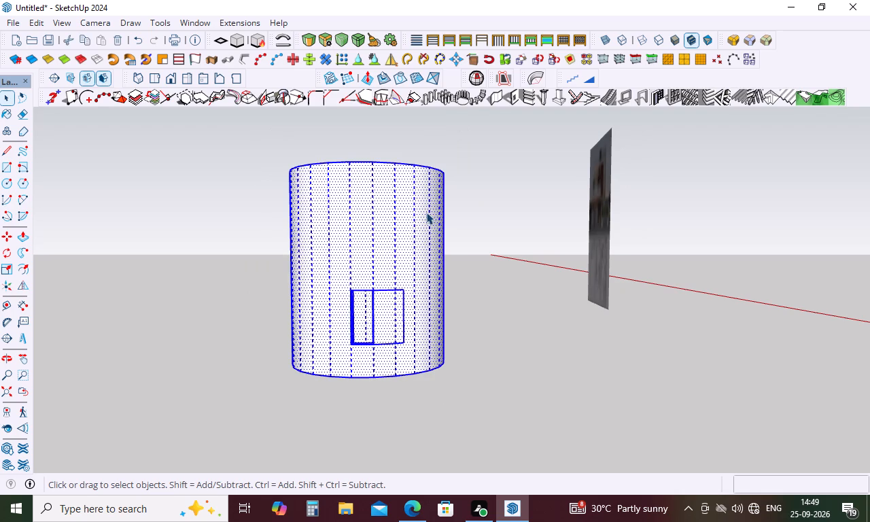
{"action": "triple_click", "coordinate": [426, 212]}
{"action": "triple_click", "coordinate": [426, 212]}
{"action": "double_click", "coordinate": [426, 212]}
{"action": "key", "text": "Delete"}
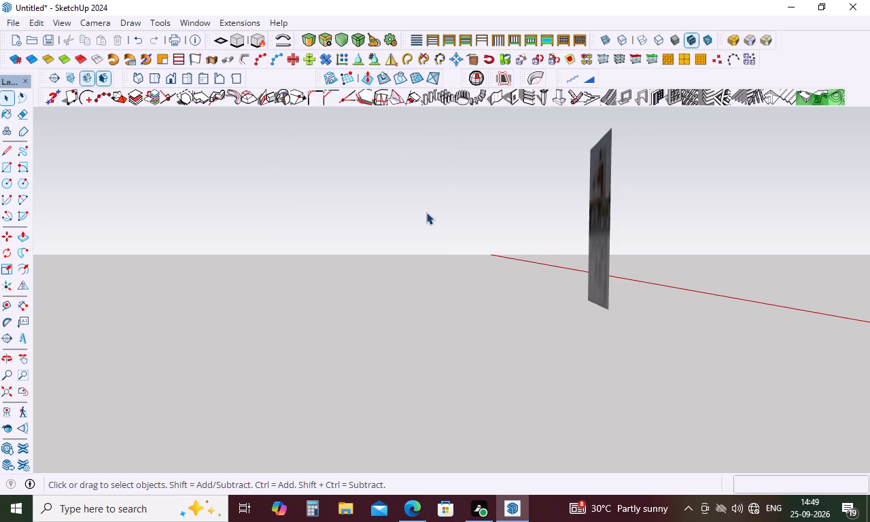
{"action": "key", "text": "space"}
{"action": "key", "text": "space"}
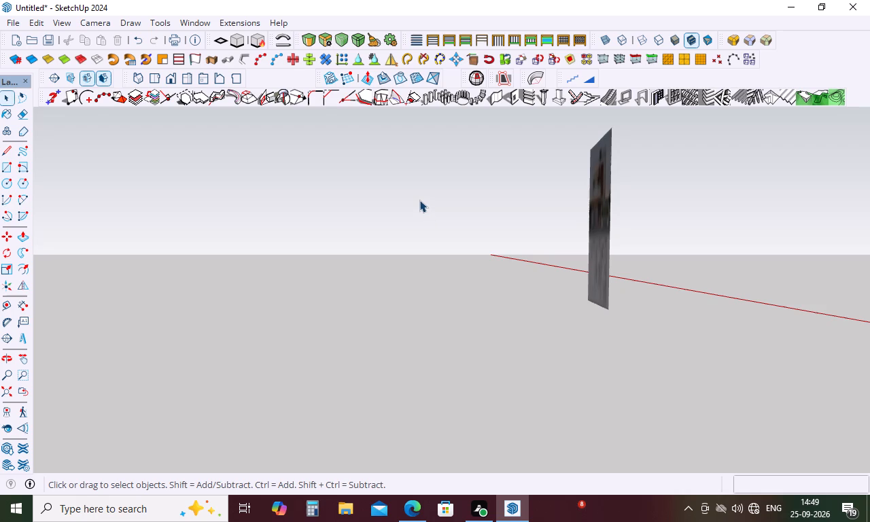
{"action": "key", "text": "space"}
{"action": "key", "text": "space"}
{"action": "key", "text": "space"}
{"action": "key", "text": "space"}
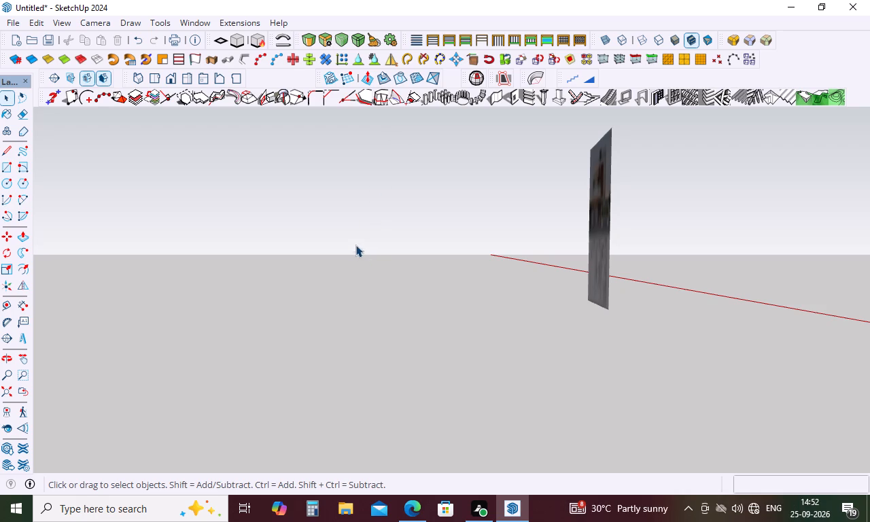
View the upright reference image and the model origin from the front and slightly above.
{"action": "scroll", "coordinate": [351, 264], "scroll_direction": "down", "scroll_amount": 8}
{"action": "middle_click_drag", "start_coordinate": [351, 264], "coordinate": [358, 271]}
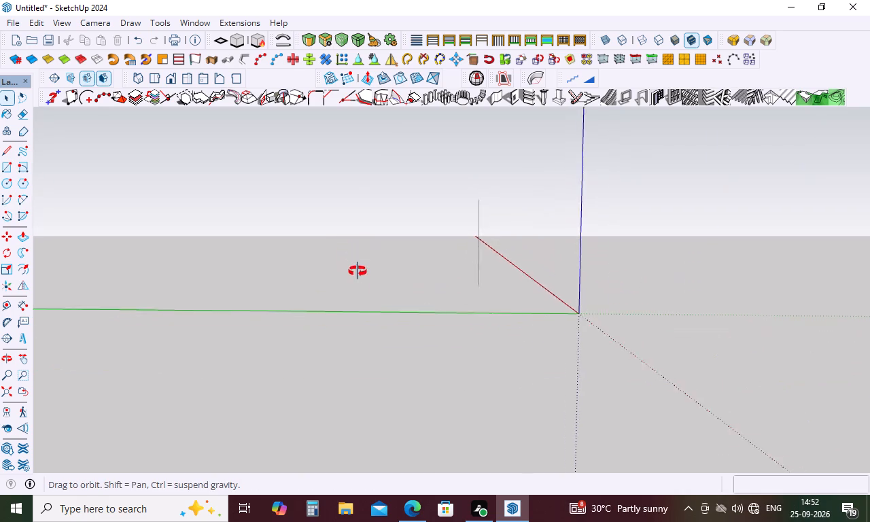
{"action": "middle_click_drag", "start_coordinate": [358, 271], "coordinate": [191, 304]}
{"action": "middle_click_drag", "start_coordinate": [143, 281], "coordinate": [115, 268]}
{"action": "middle_click_drag", "start_coordinate": [532, 299], "coordinate": [357, 285]}
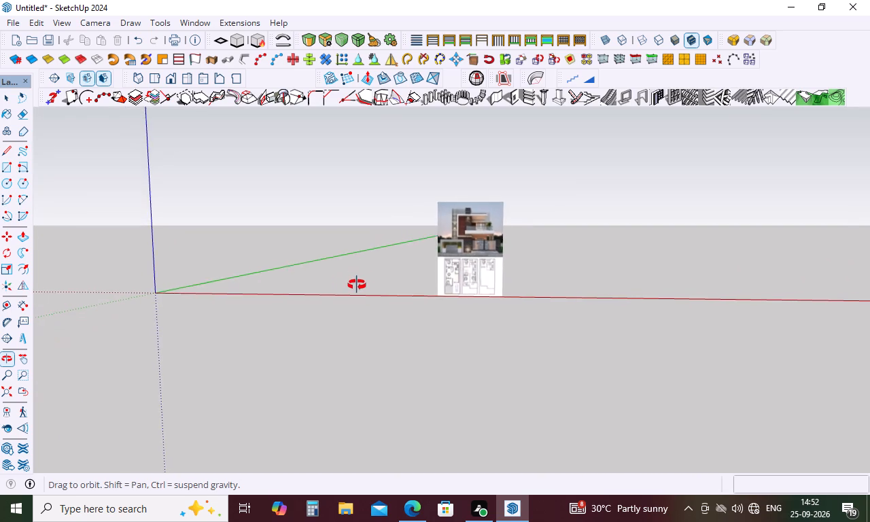
{"action": "middle_click_drag", "start_coordinate": [357, 285], "coordinate": [358, 358]}
{"action": "scroll", "coordinate": [358, 290], "scroll_direction": "down", "scroll_amount": 5}
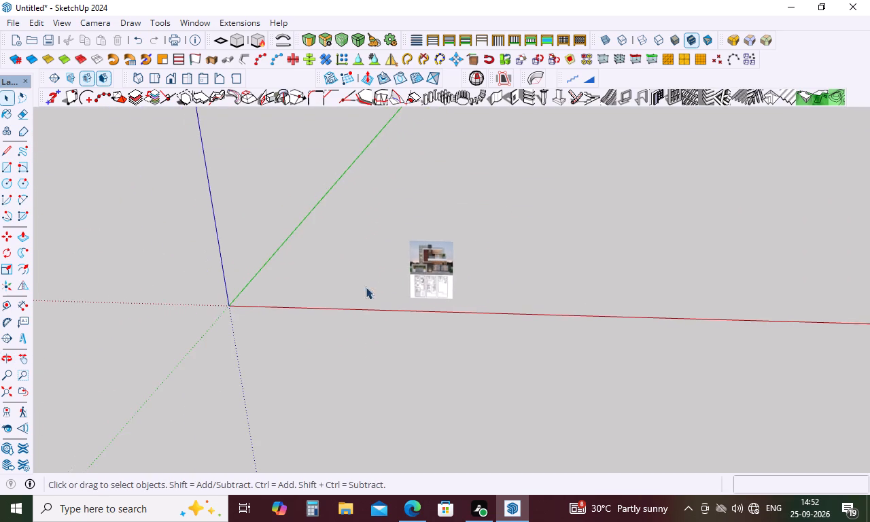
Examine the upright reference image and its surroundings from several angles and distances.
{"action": "middle_click_drag", "start_coordinate": [450, 264], "coordinate": [486, 186]}
{"action": "scroll", "coordinate": [469, 358], "scroll_direction": "down", "scroll_amount": 1}
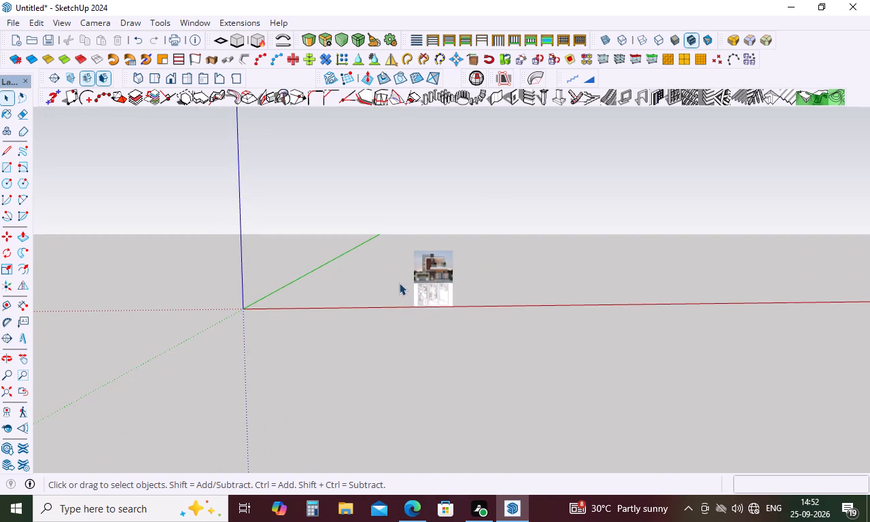
{"action": "scroll", "coordinate": [464, 266], "scroll_direction": "up", "scroll_amount": 4}
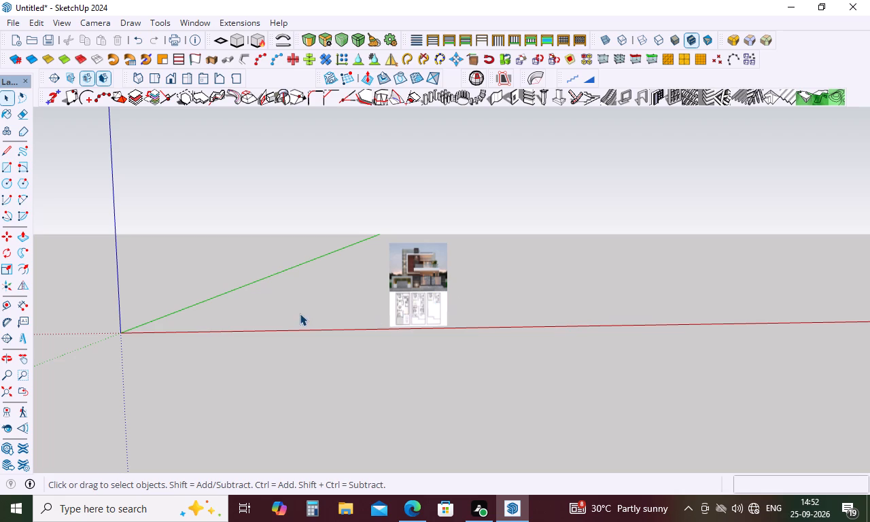
{"action": "scroll", "coordinate": [277, 302], "scroll_direction": "down", "scroll_amount": 4}
{"action": "middle_click_drag", "start_coordinate": [281, 273], "coordinate": [471, 283]}
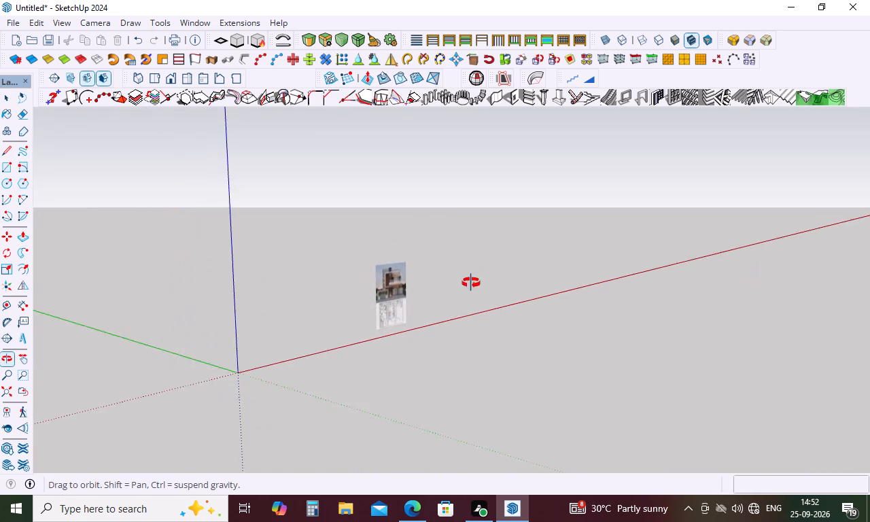
{"action": "middle_click_drag", "start_coordinate": [471, 283], "coordinate": [289, 335]}
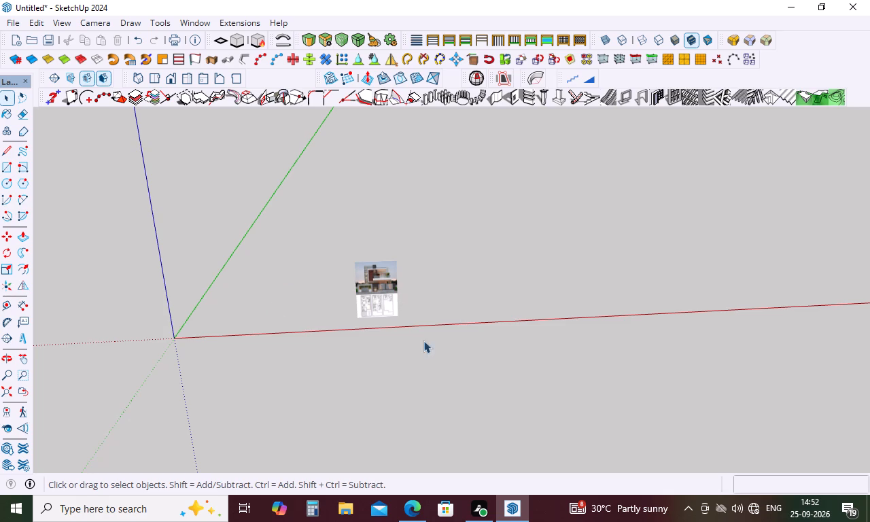
{"action": "scroll", "coordinate": [439, 338], "scroll_direction": "down", "scroll_amount": 5}
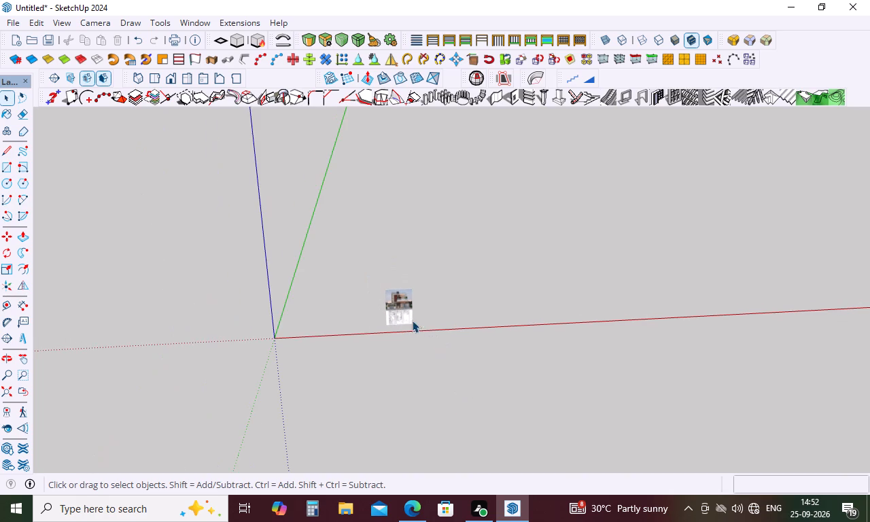
{"action": "middle_click_drag", "start_coordinate": [408, 319], "coordinate": [437, 273]}
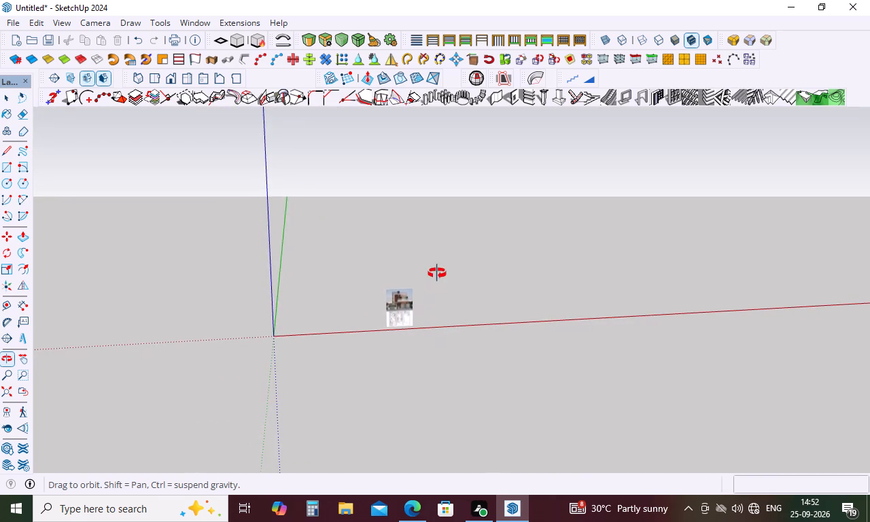
{"action": "middle_click_drag", "start_coordinate": [437, 273], "coordinate": [437, 272]}
{"action": "scroll", "coordinate": [394, 332], "scroll_direction": "up", "scroll_amount": 11}
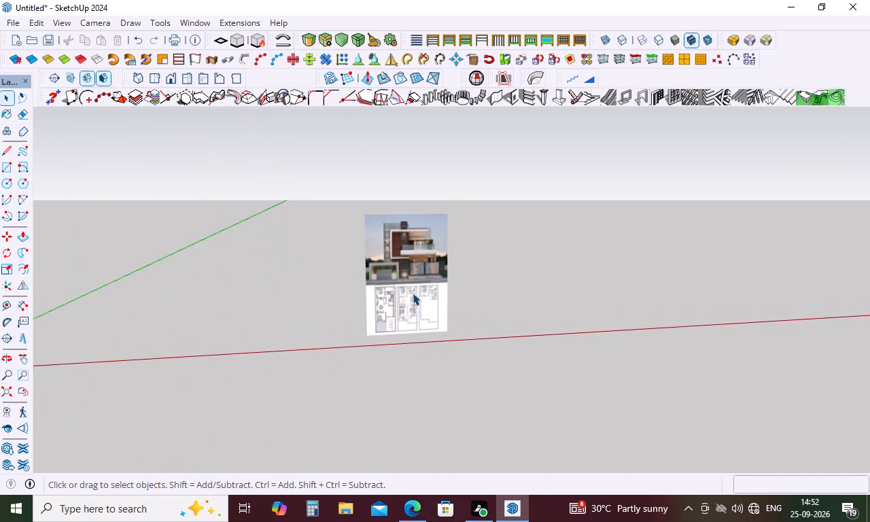
{"action": "scroll", "coordinate": [413, 293], "scroll_direction": "up", "scroll_amount": 3}
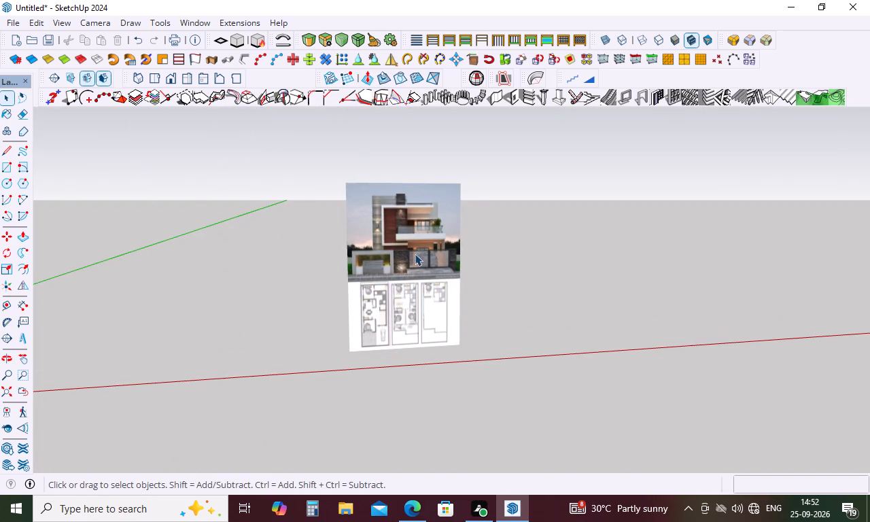
{"action": "scroll", "coordinate": [411, 257], "scroll_direction": "down", "scroll_amount": 2}
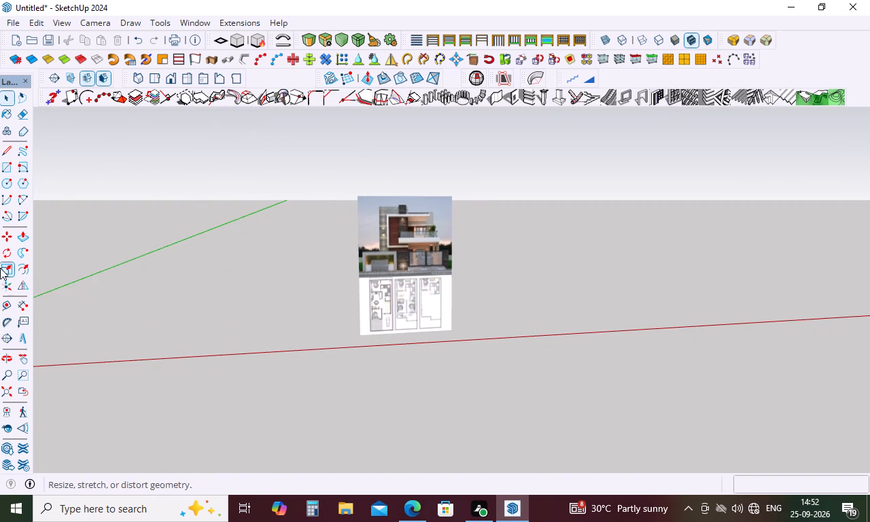
Draw an upright, roughly square rectangle about 7' high beside the reference image, parallel to its face.
{"action": "left_click", "coordinate": [10, 169]}
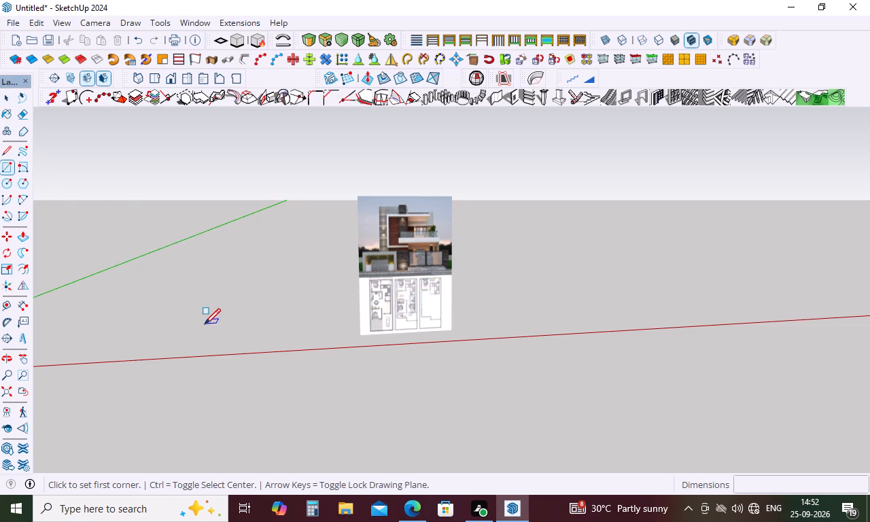
{"action": "left_click", "coordinate": [196, 241]}
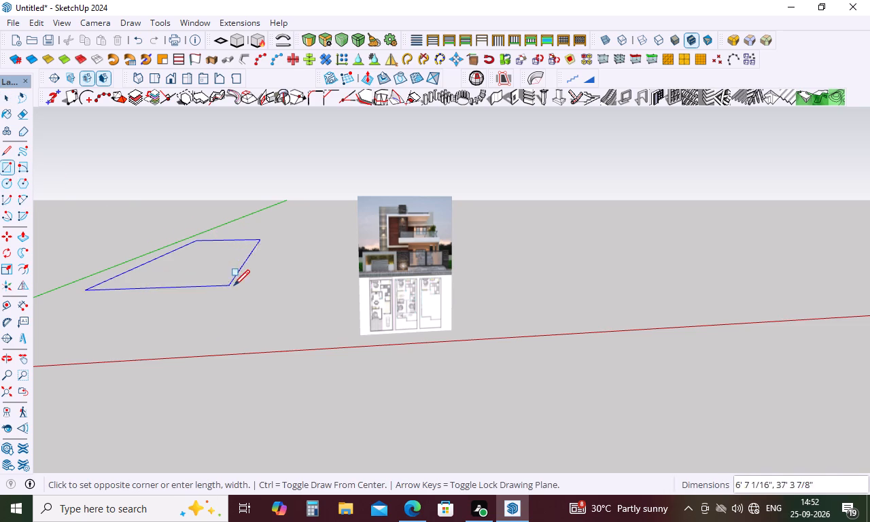
{"action": "left_click", "coordinate": [262, 177]}
{"action": "key", "text": "space"}
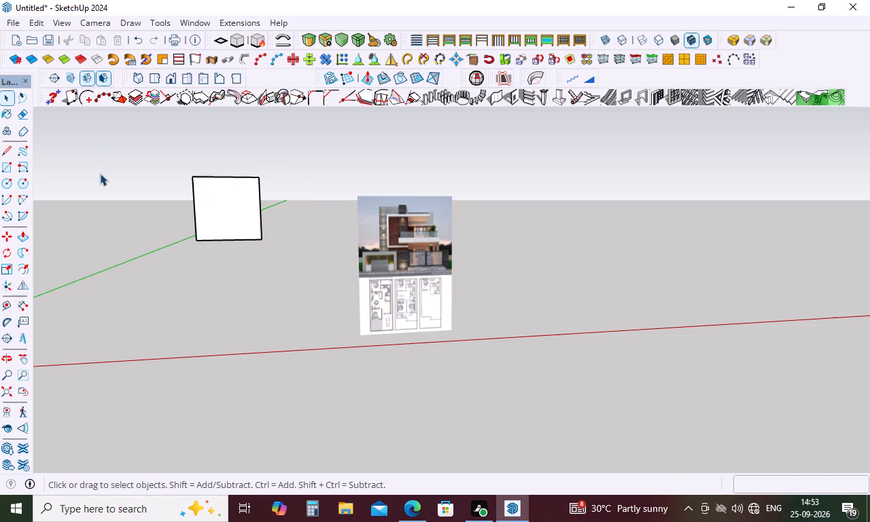
Extrude the upright rectangle forward about 3' 6 3/4" with Push/Pull.
{"action": "type", "text": "p"}
{"action": "left_click", "coordinate": [228, 209]}
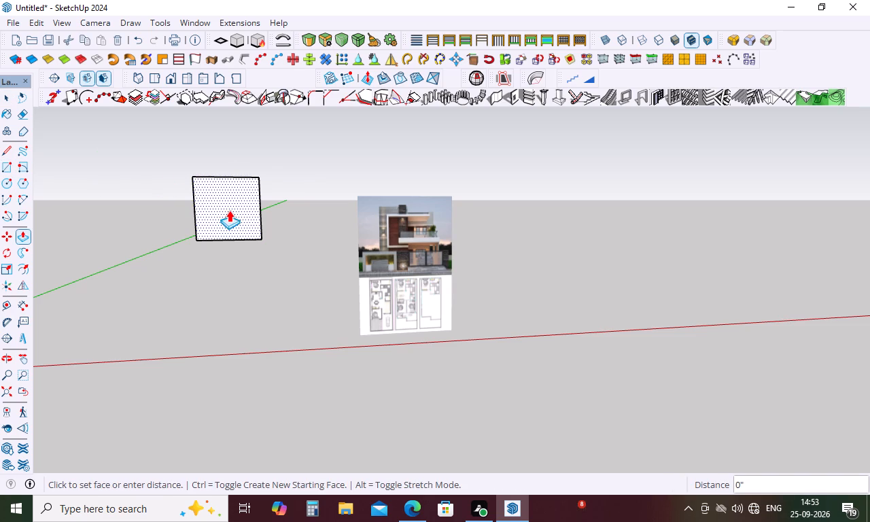
{"action": "left_click", "coordinate": [229, 220]}
{"action": "middle_click_drag", "start_coordinate": [273, 210], "coordinate": [179, 284]}
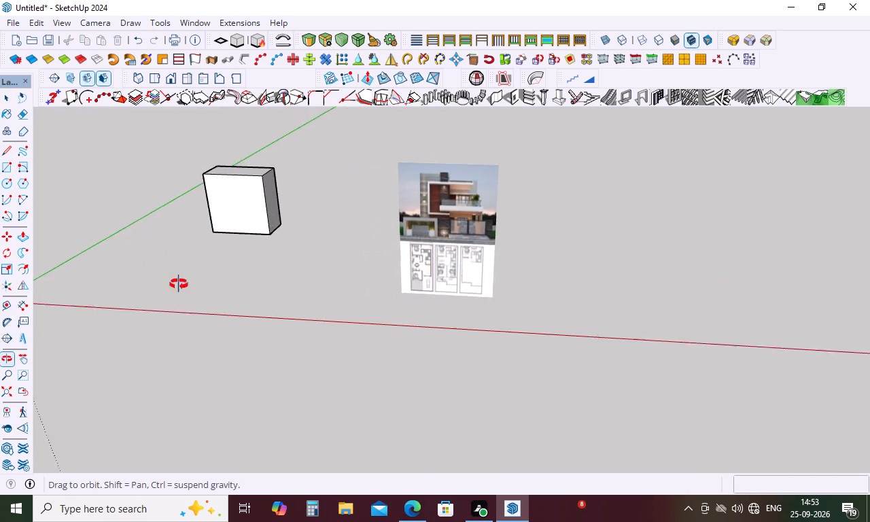
{"action": "middle_click_drag", "start_coordinate": [179, 284], "coordinate": [228, 300]}
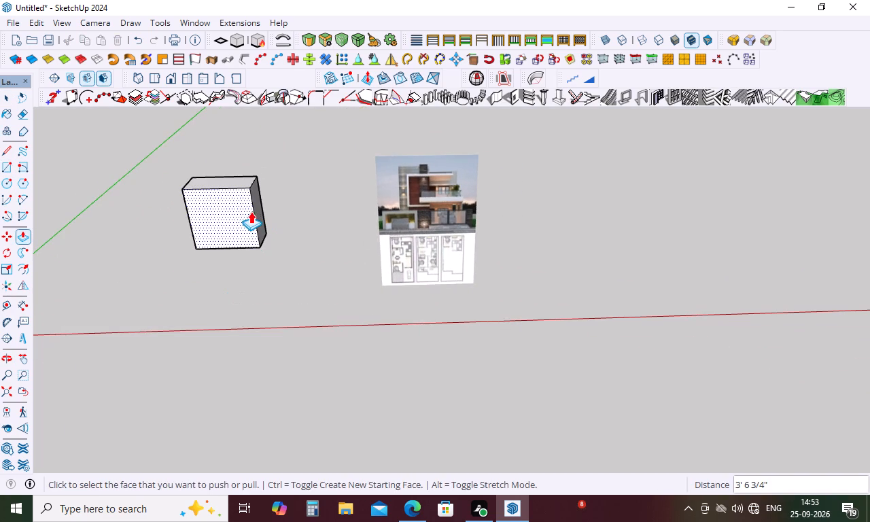
Push the block's front face back about 2' 9 5/16" to leave a thin upright slab.
{"action": "left_click", "coordinate": [247, 212]}
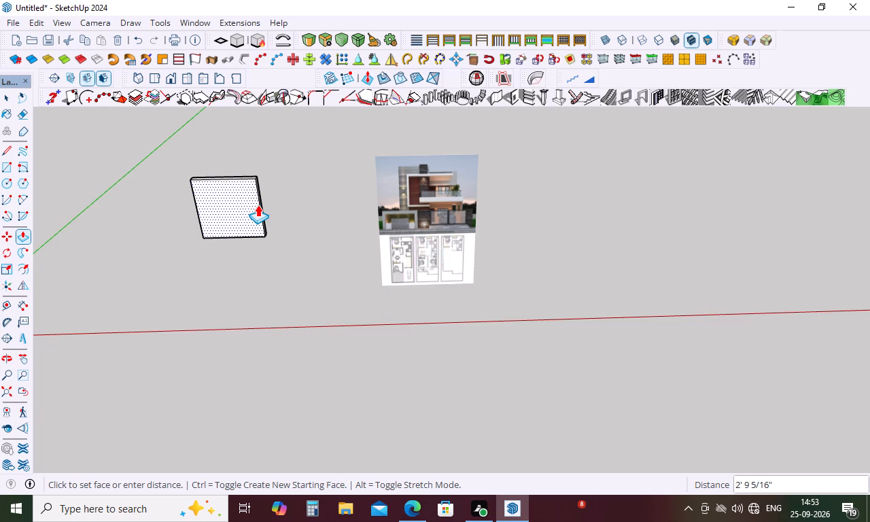
{"action": "left_click", "coordinate": [258, 205]}
{"action": "middle_click_drag", "start_coordinate": [293, 222], "coordinate": [314, 227]}
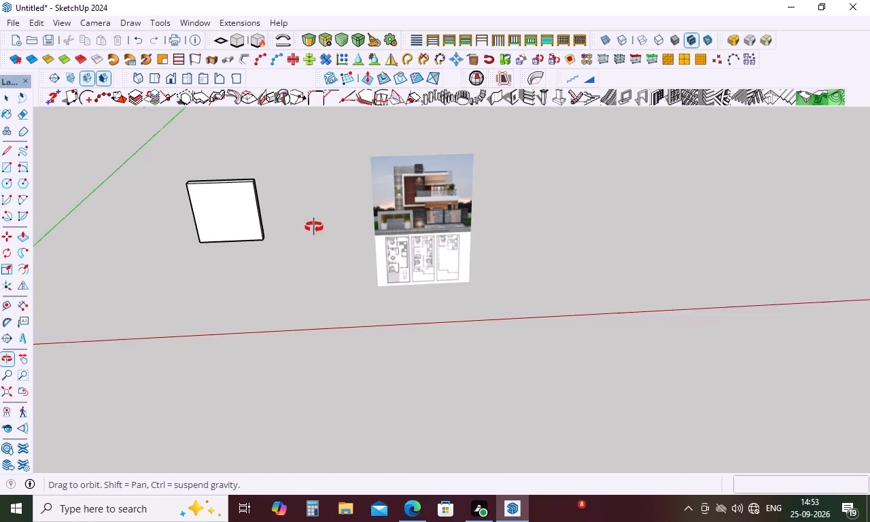
{"action": "middle_click_drag", "start_coordinate": [314, 227], "coordinate": [257, 247]}
{"action": "middle_click_drag", "start_coordinate": [257, 245], "coordinate": [266, 230]}
{"action": "middle_click_drag", "start_coordinate": [282, 215], "coordinate": [315, 186]}
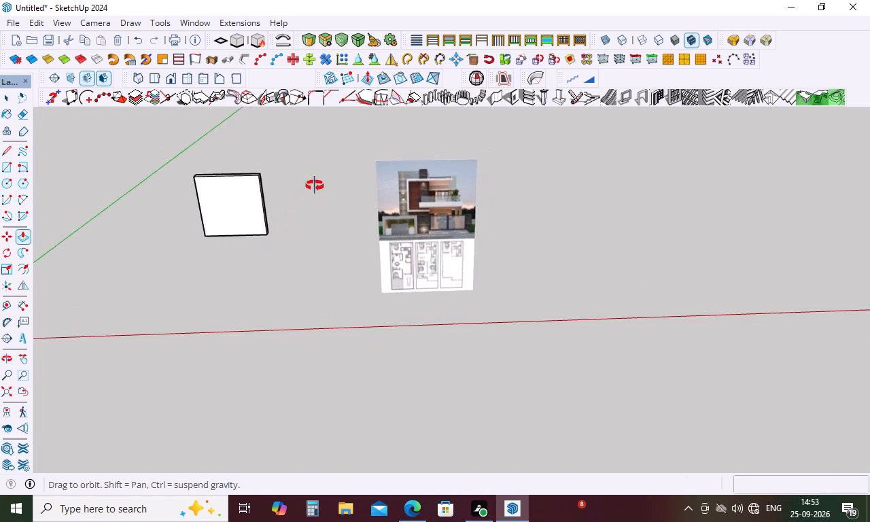
{"action": "middle_click_drag", "start_coordinate": [315, 186], "coordinate": [319, 180]}
{"action": "middle_click_drag", "start_coordinate": [331, 164], "coordinate": [344, 137]}
{"action": "scroll", "coordinate": [121, 171], "scroll_direction": "up", "scroll_amount": 4}
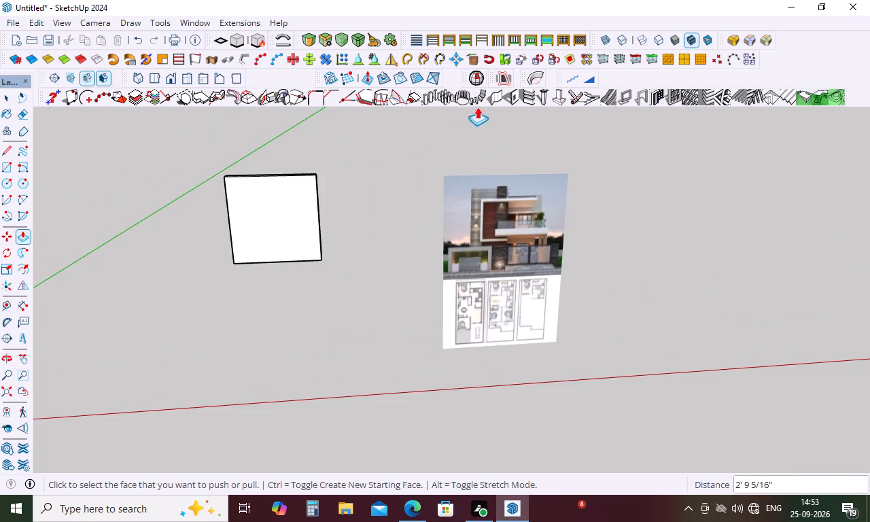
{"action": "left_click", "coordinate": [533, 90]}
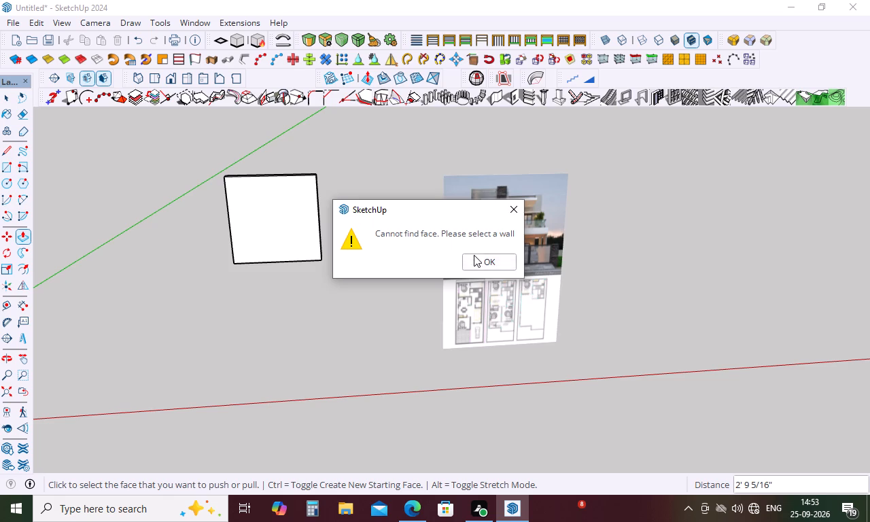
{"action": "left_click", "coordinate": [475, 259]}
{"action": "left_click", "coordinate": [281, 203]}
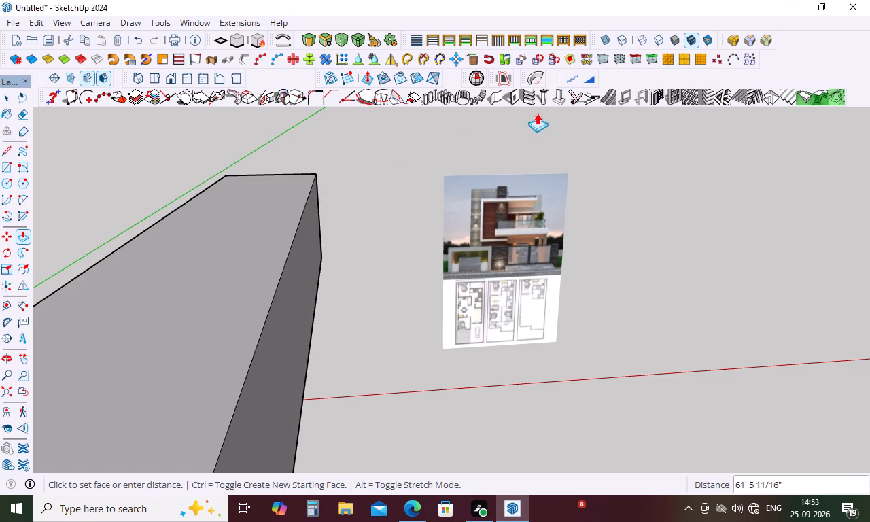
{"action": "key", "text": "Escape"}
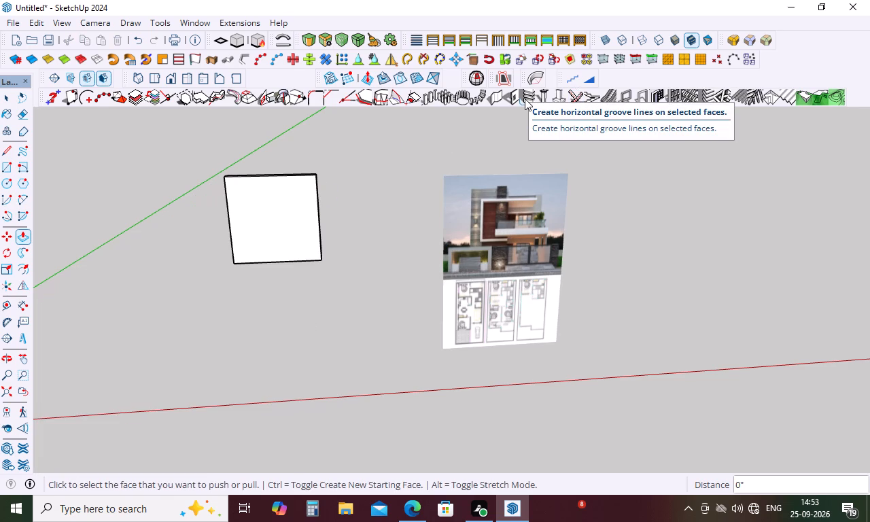
Create horizontal grooves on the slab's front face: 1 15/16" external and internal dimensions, 1" depth, 11 13/16" spacing, count 5, with softened edges.
{"action": "key", "text": "space"}
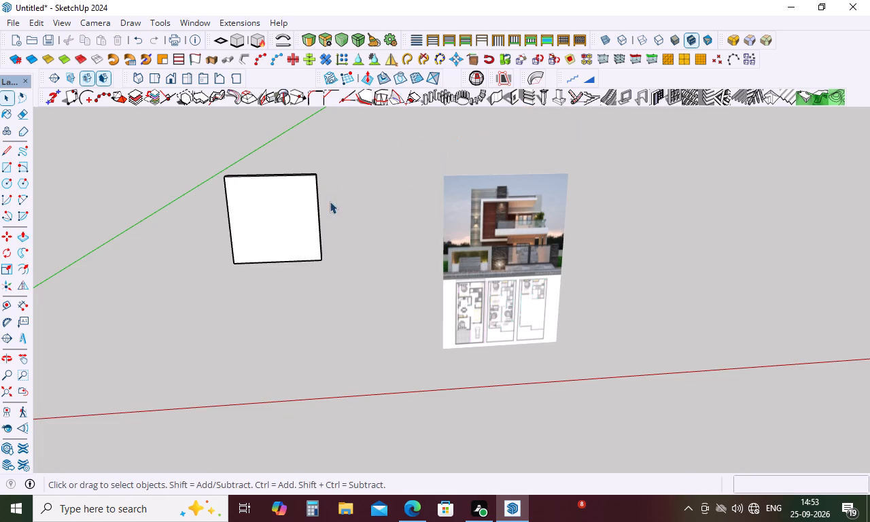
{"action": "left_click", "coordinate": [277, 207]}
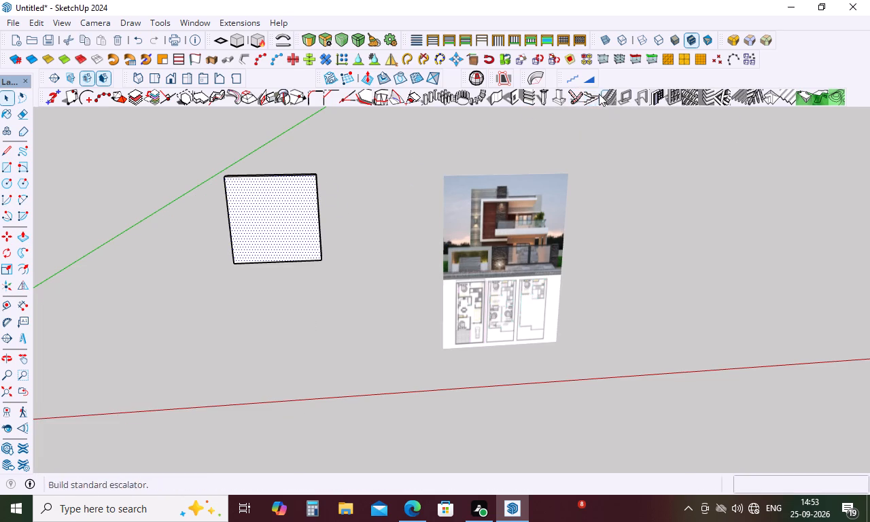
{"action": "left_click", "coordinate": [529, 100]}
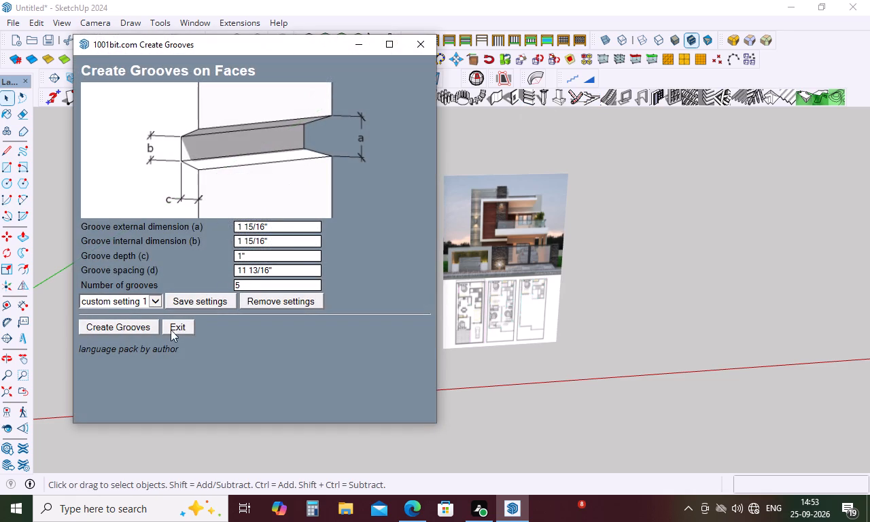
{"action": "left_click", "coordinate": [141, 326]}
{"action": "left_click", "coordinate": [271, 220]}
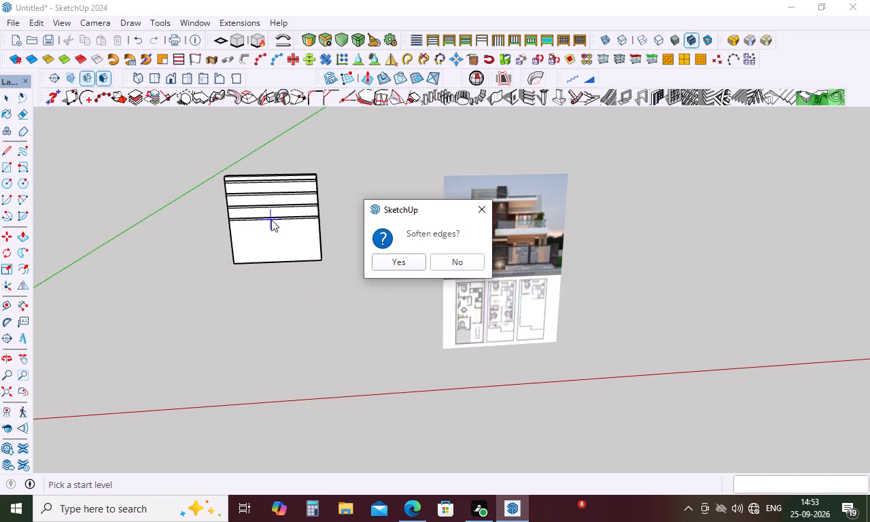
{"action": "scroll", "coordinate": [271, 175], "scroll_direction": "up", "scroll_amount": 6}
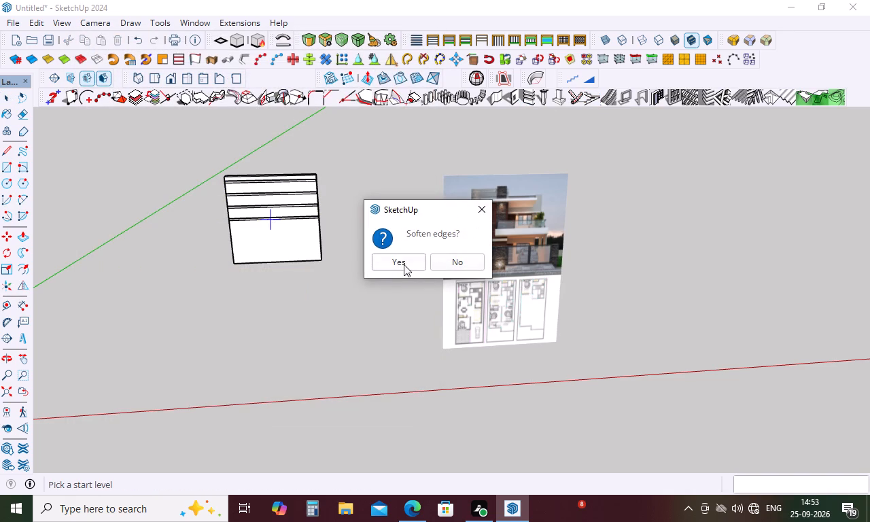
{"action": "left_click", "coordinate": [402, 266]}
Examine the groove profiles along the slab's front face and side edges.
{"action": "scroll", "coordinate": [256, 170], "scroll_direction": "up", "scroll_amount": 6}
{"action": "scroll", "coordinate": [290, 216], "scroll_direction": "up", "scroll_amount": 5}
{"action": "middle_click_drag", "start_coordinate": [304, 222], "coordinate": [313, 222]}
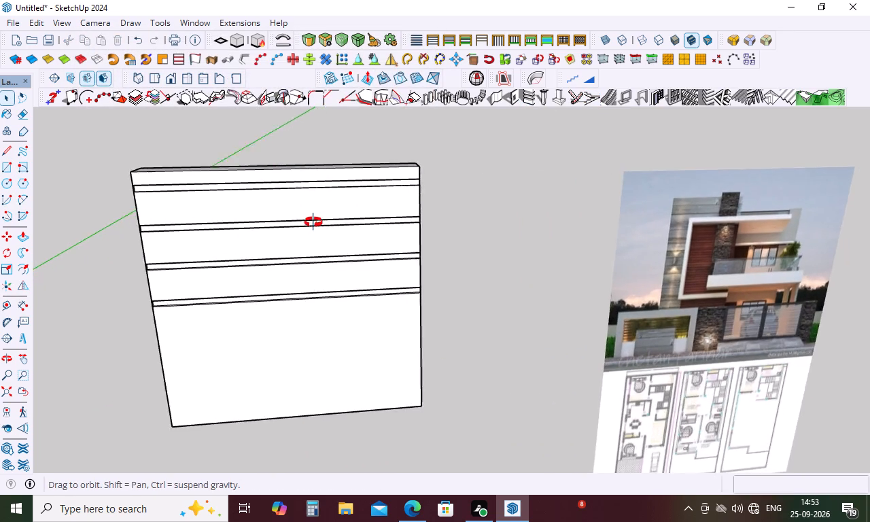
{"action": "middle_click_drag", "start_coordinate": [313, 222], "coordinate": [562, 199]}
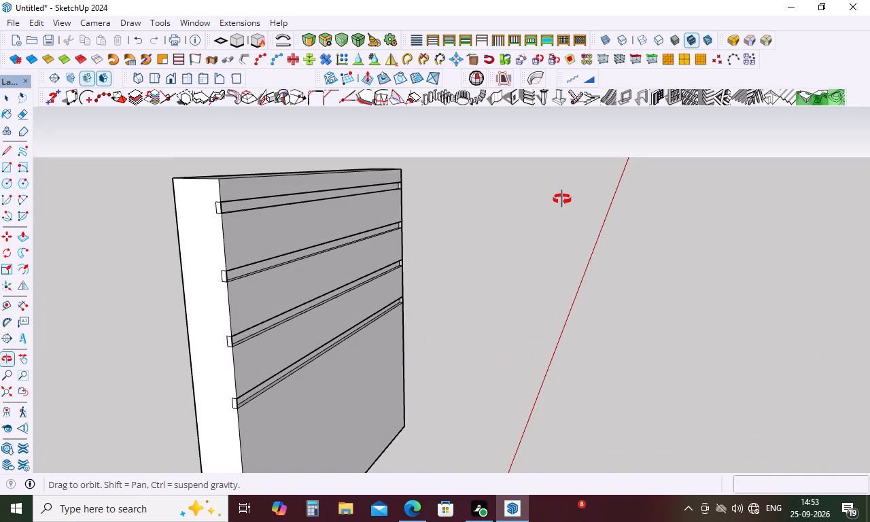
{"action": "middle_click_drag", "start_coordinate": [562, 199], "coordinate": [436, 256]}
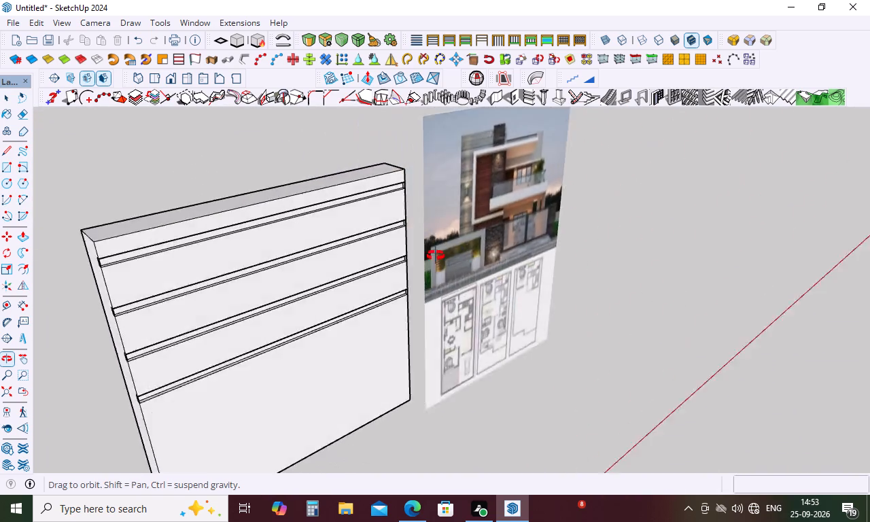
{"action": "middle_click_drag", "start_coordinate": [436, 256], "coordinate": [405, 186]}
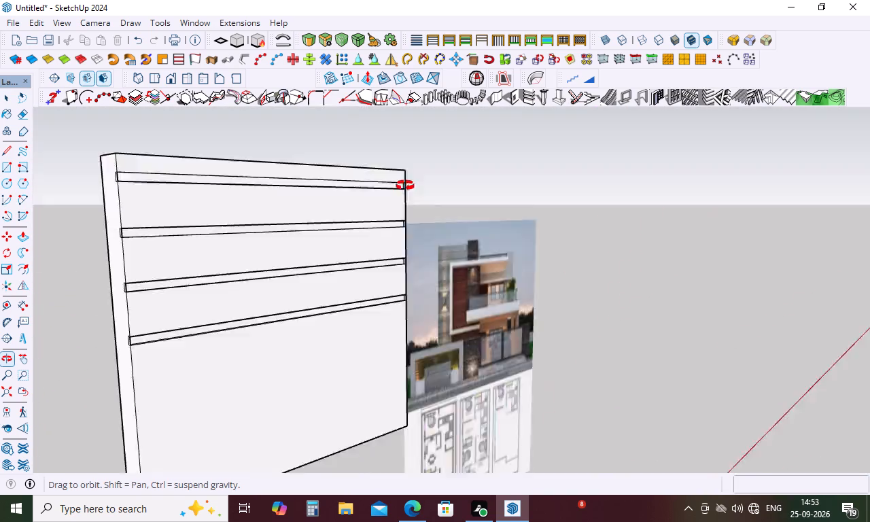
{"action": "middle_click_drag", "start_coordinate": [405, 186], "coordinate": [478, 209]}
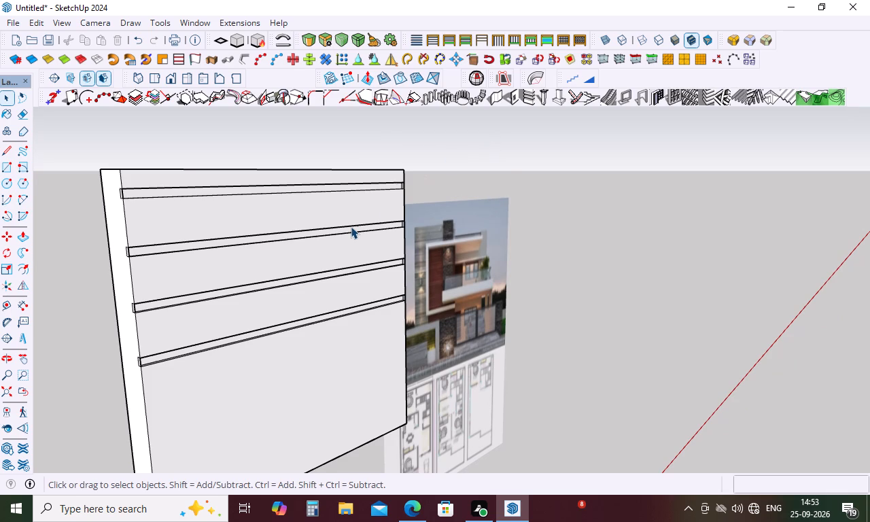
{"action": "scroll", "coordinate": [351, 226], "scroll_direction": "down", "scroll_amount": 4}
{"action": "middle_click_drag", "start_coordinate": [351, 226], "coordinate": [217, 245]}
{"action": "scroll", "coordinate": [220, 239], "scroll_direction": "up", "scroll_amount": 5}
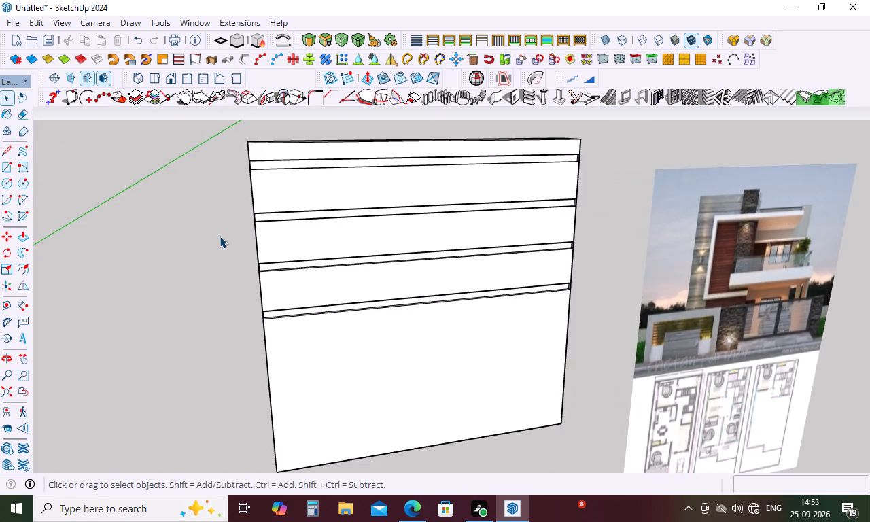
{"action": "middle_click_drag", "start_coordinate": [308, 228], "coordinate": [720, 225]}
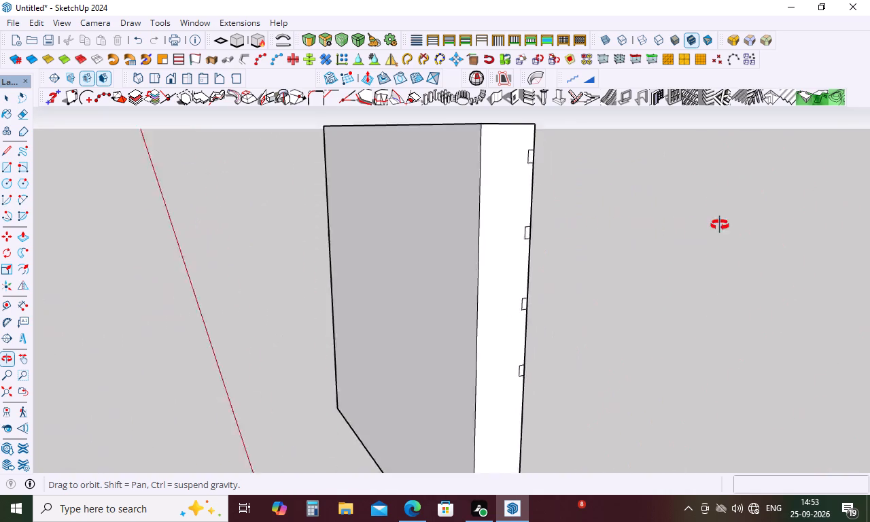
{"action": "middle_click_drag", "start_coordinate": [720, 225], "coordinate": [258, 232]}
Paint the recessed back faces of the four horizontal grooves on the slab's front with dark red Color A08.
{"action": "key", "text": "b"}
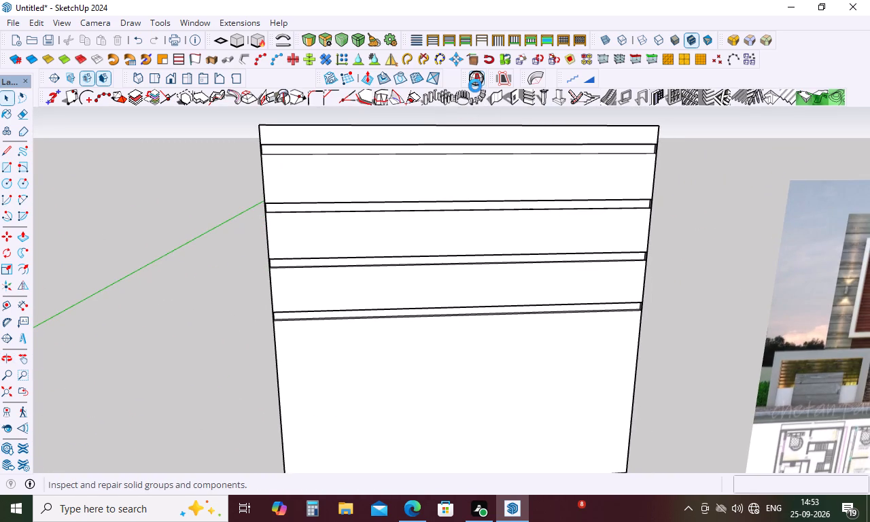
{"action": "key", "text": "Return"}
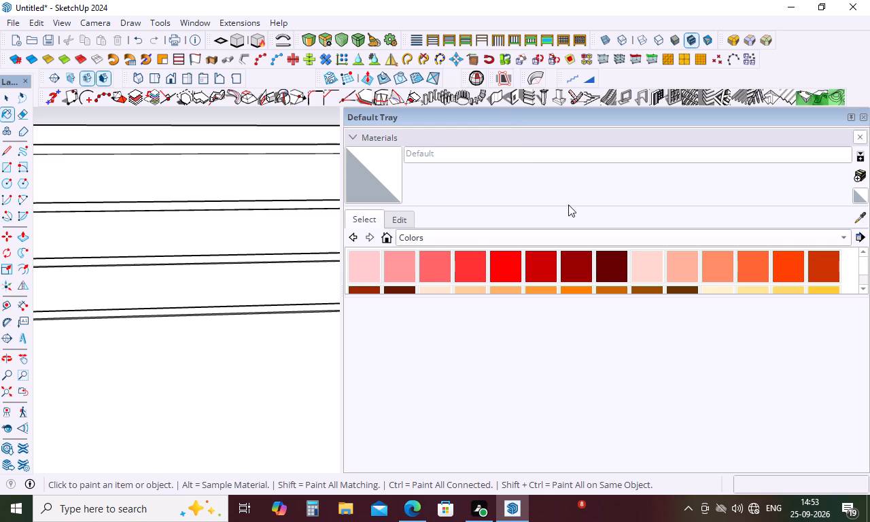
{"action": "left_click", "coordinate": [612, 266]}
{"action": "scroll", "coordinate": [171, 220], "scroll_direction": "down", "scroll_amount": 5}
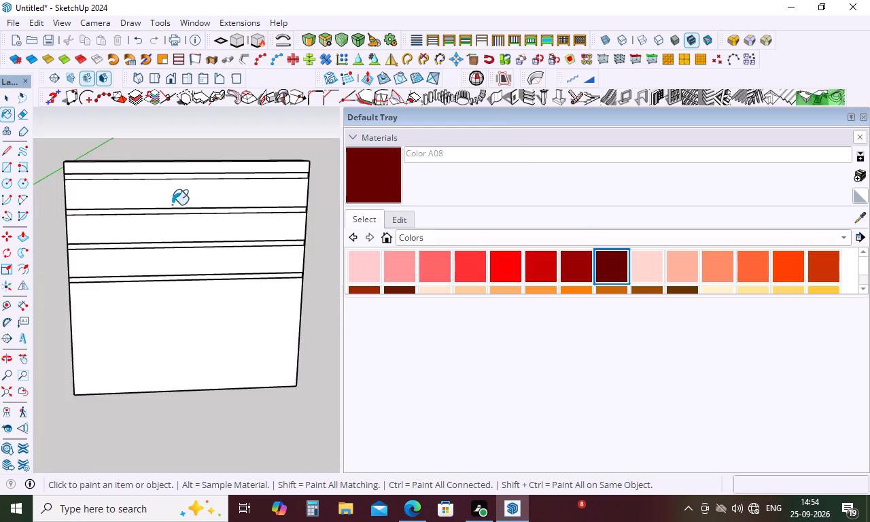
{"action": "scroll", "coordinate": [172, 205], "scroll_direction": "up", "scroll_amount": 6}
{"action": "left_click", "coordinate": [196, 154]}
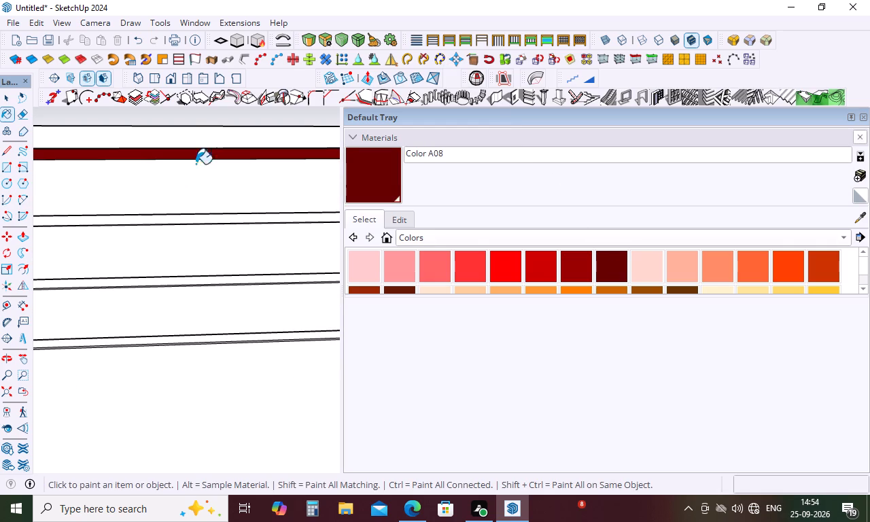
{"action": "left_click", "coordinate": [240, 219]}
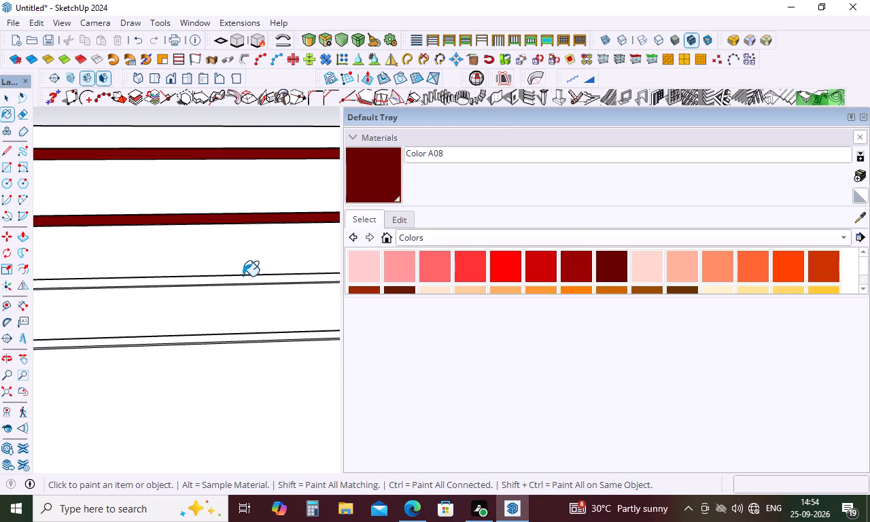
{"action": "left_click", "coordinate": [243, 280]}
{"action": "left_click", "coordinate": [240, 338]}
Paint the lower inner ledges of all four grooves with the same Color A08.
{"action": "scroll", "coordinate": [234, 296], "scroll_direction": "down", "scroll_amount": 5}
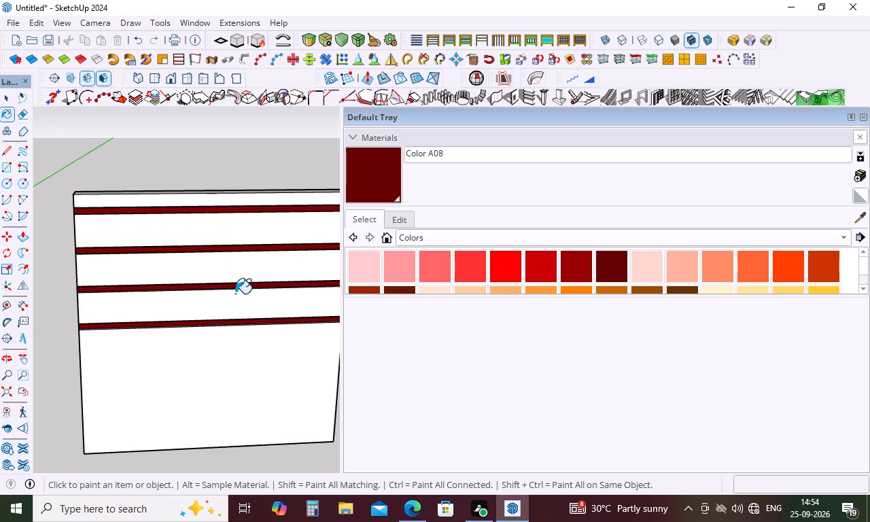
{"action": "scroll", "coordinate": [237, 290], "scroll_direction": "down", "scroll_amount": 4}
{"action": "middle_click_drag", "start_coordinate": [243, 260], "coordinate": [251, 314]}
{"action": "scroll", "coordinate": [203, 217], "scroll_direction": "up", "scroll_amount": 4}
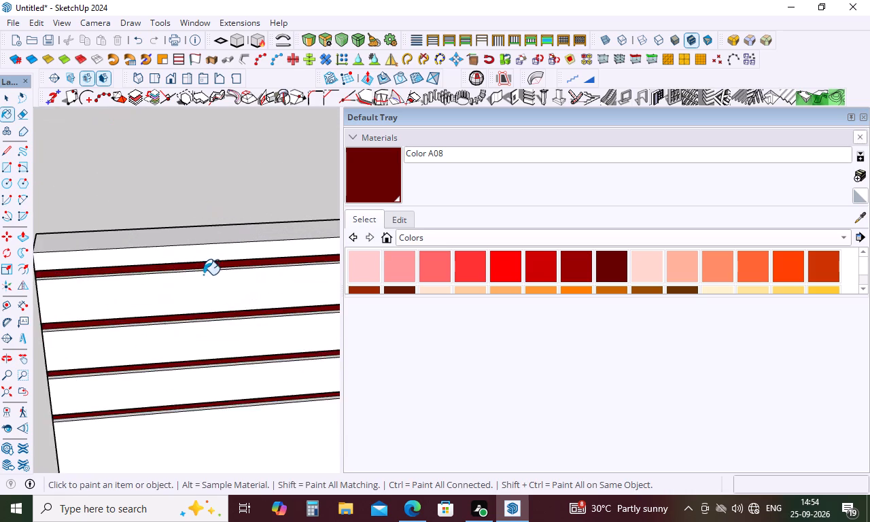
{"action": "scroll", "coordinate": [203, 275], "scroll_direction": "up", "scroll_amount": 4}
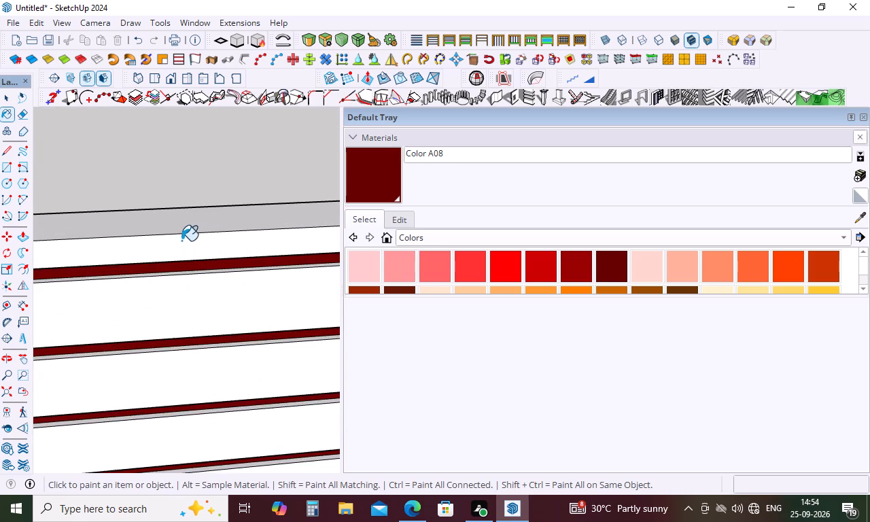
{"action": "scroll", "coordinate": [196, 280], "scroll_direction": "up", "scroll_amount": 6}
{"action": "left_click", "coordinate": [213, 264]}
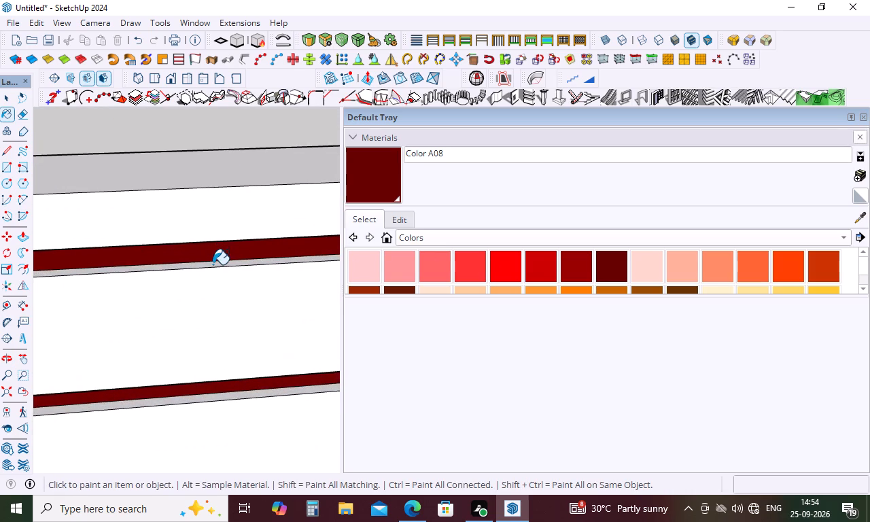
{"action": "scroll", "coordinate": [203, 205], "scroll_direction": "down", "scroll_amount": 5}
{"action": "scroll", "coordinate": [209, 330], "scroll_direction": "up", "scroll_amount": 5}
{"action": "left_click", "coordinate": [208, 336]}
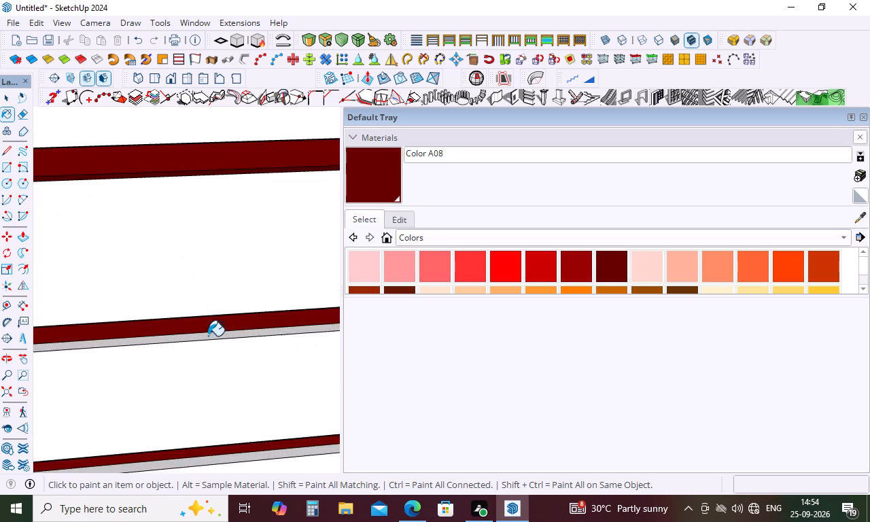
{"action": "scroll", "coordinate": [210, 249], "scroll_direction": "down", "scroll_amount": 10}
{"action": "scroll", "coordinate": [212, 350], "scroll_direction": "up", "scroll_amount": 4}
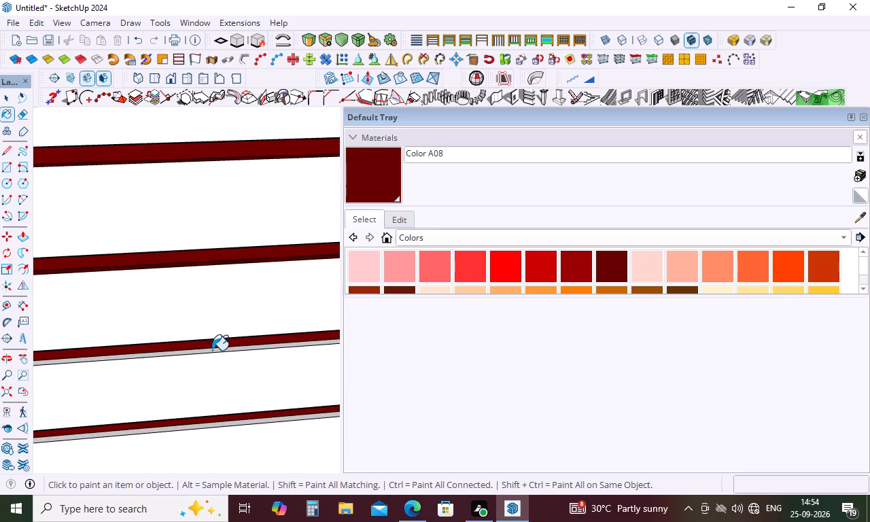
{"action": "left_click", "coordinate": [212, 350]}
{"action": "scroll", "coordinate": [215, 293], "scroll_direction": "down", "scroll_amount": 10}
{"action": "scroll", "coordinate": [215, 358], "scroll_direction": "up", "scroll_amount": 5}
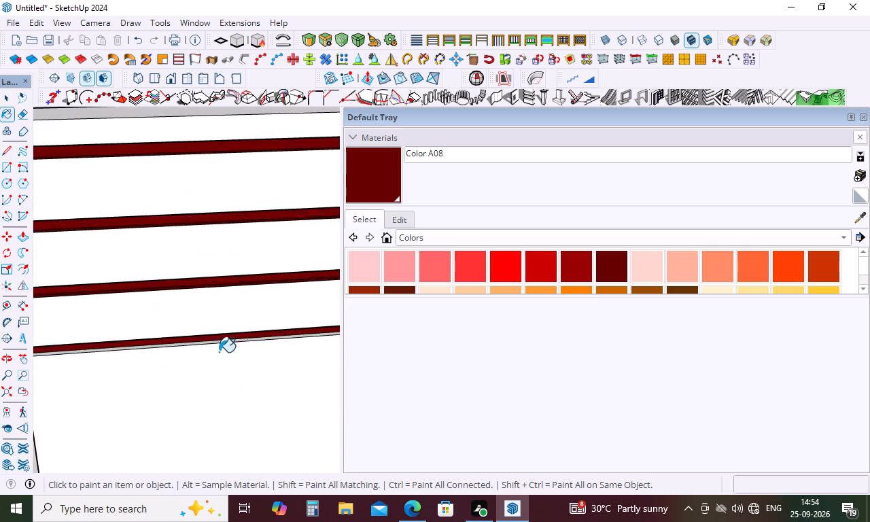
{"action": "scroll", "coordinate": [220, 347], "scroll_direction": "up", "scroll_amount": 5}
{"action": "left_click", "coordinate": [224, 334]}
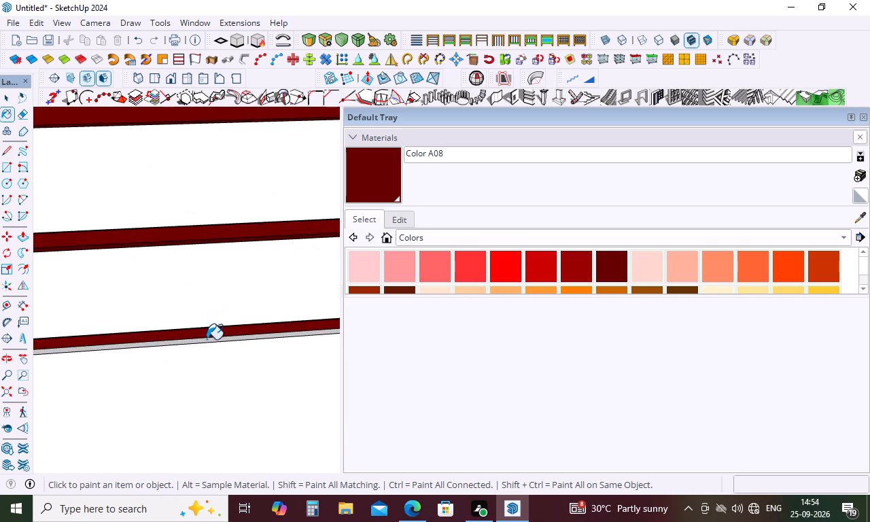
{"action": "left_click", "coordinate": [207, 340]}
Paint the four small groove end profiles on the slab's right side edge with Color A07.
{"action": "scroll", "coordinate": [201, 242], "scroll_direction": "down", "scroll_amount": 16}
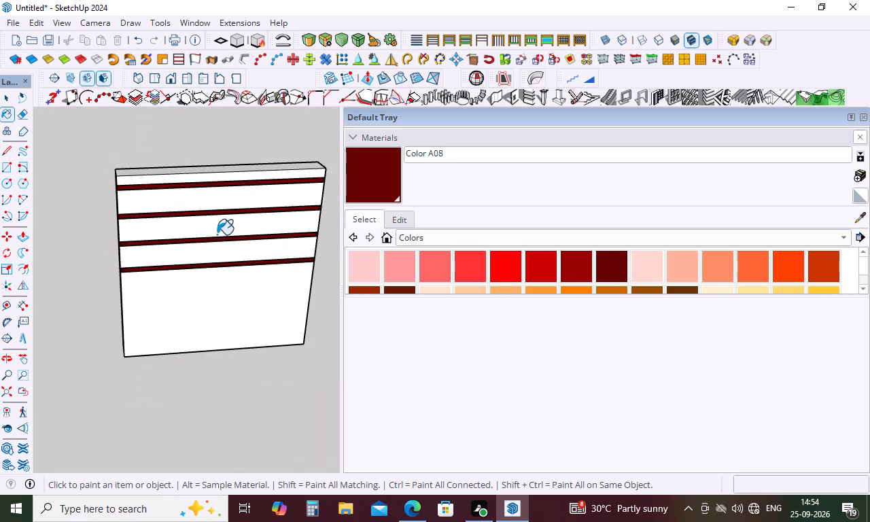
{"action": "middle_click_drag", "start_coordinate": [247, 220], "coordinate": [0, 174]}
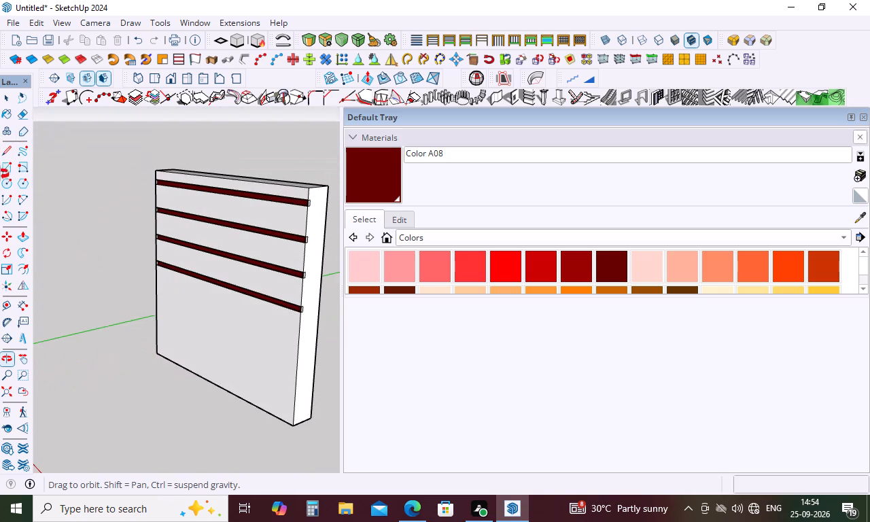
{"action": "middle_click_drag", "start_coordinate": [0, 174], "coordinate": [0, 175]}
{"action": "left_click", "coordinate": [583, 274]}
{"action": "scroll", "coordinate": [315, 201], "scroll_direction": "up", "scroll_amount": 2}
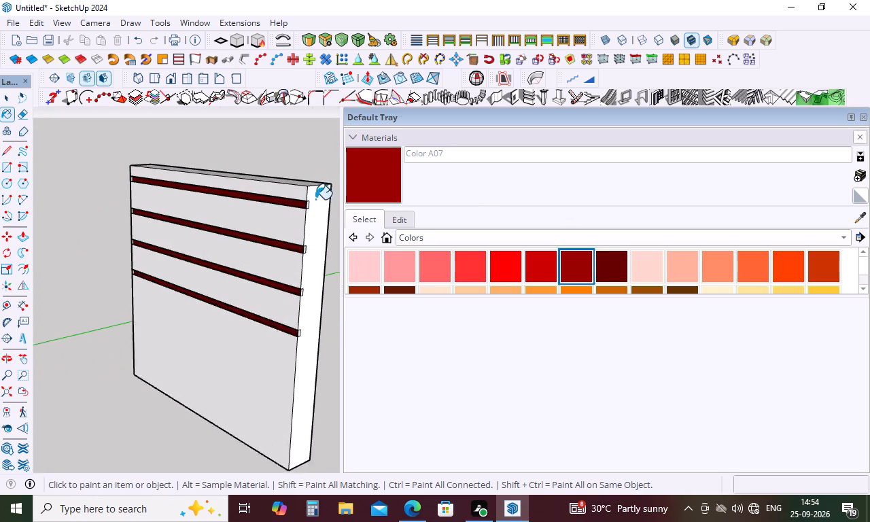
{"action": "scroll", "coordinate": [315, 199], "scroll_direction": "up", "scroll_amount": 17}
{"action": "left_click", "coordinate": [288, 199]}
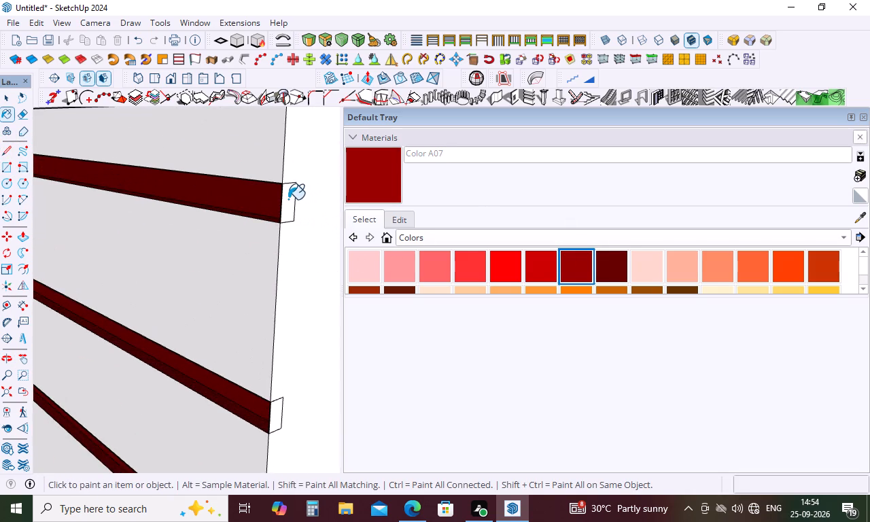
{"action": "scroll", "coordinate": [274, 160], "scroll_direction": "down", "scroll_amount": 5}
{"action": "left_click", "coordinate": [277, 326]}
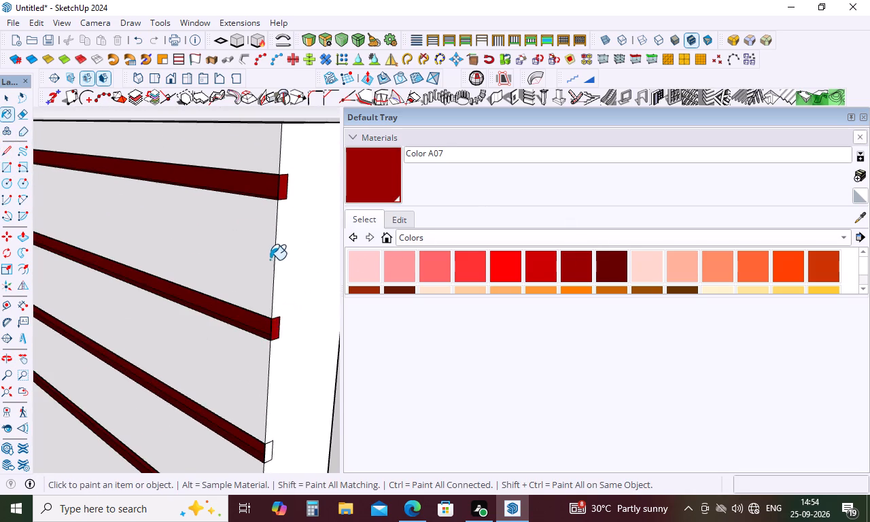
{"action": "scroll", "coordinate": [271, 259], "scroll_direction": "down", "scroll_amount": 5}
{"action": "scroll", "coordinate": [249, 381], "scroll_direction": "down", "scroll_amount": 4}
{"action": "scroll", "coordinate": [262, 450], "scroll_direction": "up", "scroll_amount": 5}
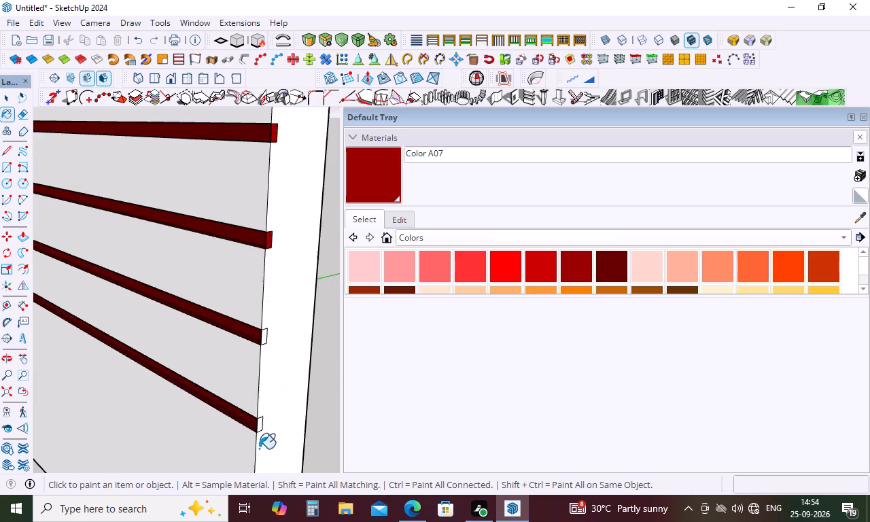
{"action": "scroll", "coordinate": [243, 457], "scroll_direction": "up", "scroll_amount": 5}
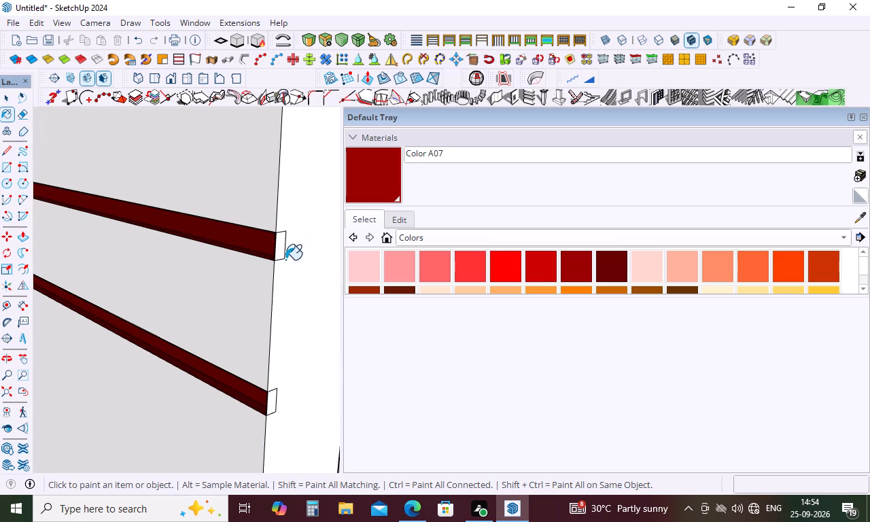
{"action": "left_click", "coordinate": [277, 254]}
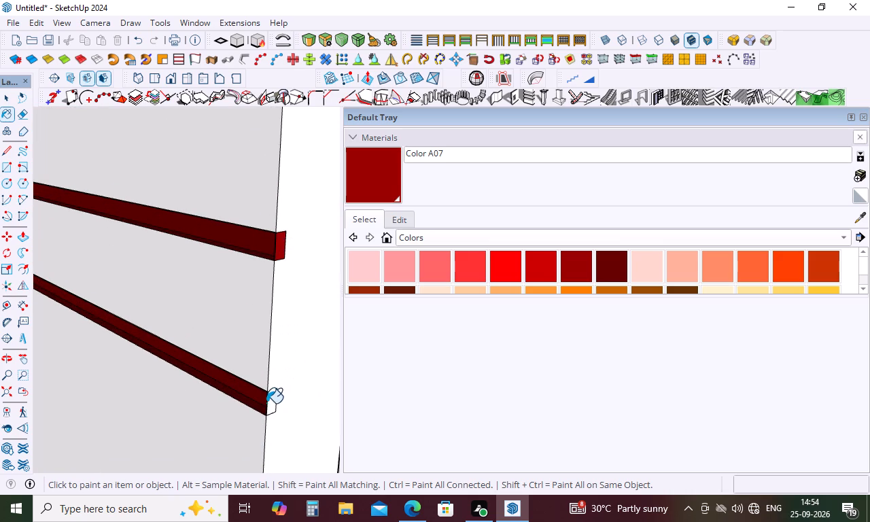
{"action": "left_click", "coordinate": [273, 403]}
Paint the four groove end profiles on the slab's opposite, left side edge with Color A07.
{"action": "scroll", "coordinate": [274, 334], "scroll_direction": "down", "scroll_amount": 16}
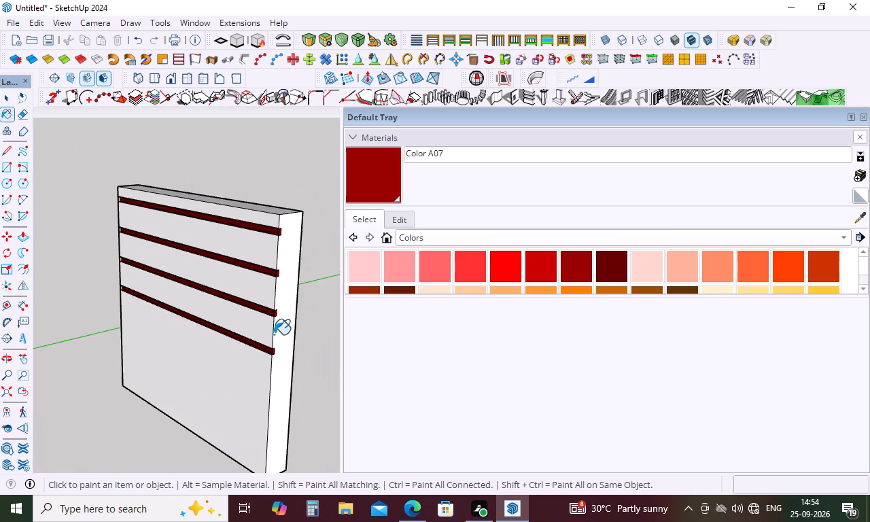
{"action": "scroll", "coordinate": [274, 334], "scroll_direction": "down", "scroll_amount": 5}
{"action": "middle_click_drag", "start_coordinate": [275, 338], "coordinate": [621, 290]}
{"action": "middle_click_drag", "start_coordinate": [205, 309], "coordinate": [251, 312]}
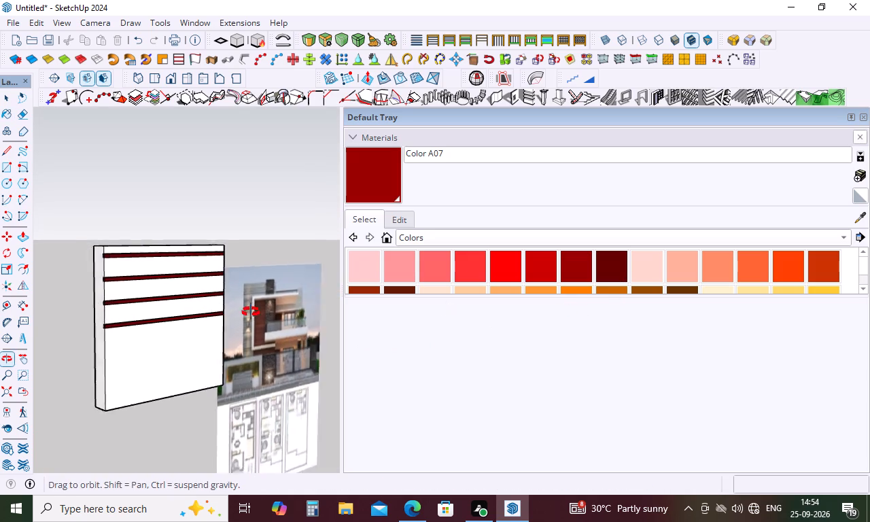
{"action": "middle_click_drag", "start_coordinate": [251, 312], "coordinate": [337, 305]}
{"action": "scroll", "coordinate": [103, 330], "scroll_direction": "up", "scroll_amount": 6}
{"action": "scroll", "coordinate": [118, 271], "scroll_direction": "down", "scroll_amount": 4}
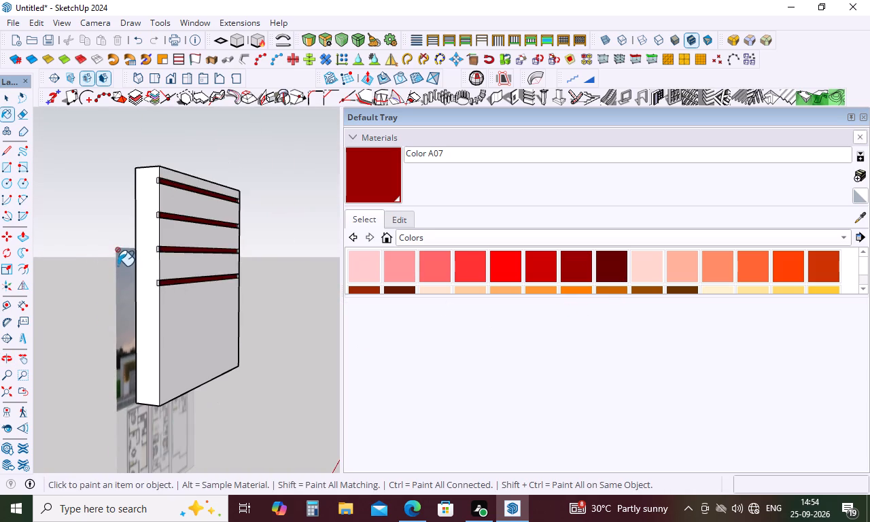
{"action": "scroll", "coordinate": [156, 184], "scroll_direction": "up", "scroll_amount": 16}
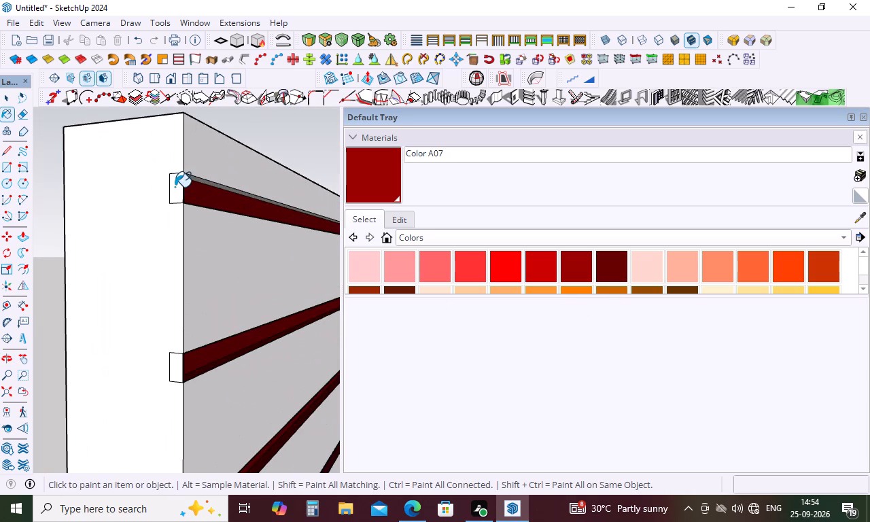
{"action": "left_click", "coordinate": [175, 187]}
{"action": "scroll", "coordinate": [177, 174], "scroll_direction": "down", "scroll_amount": 4}
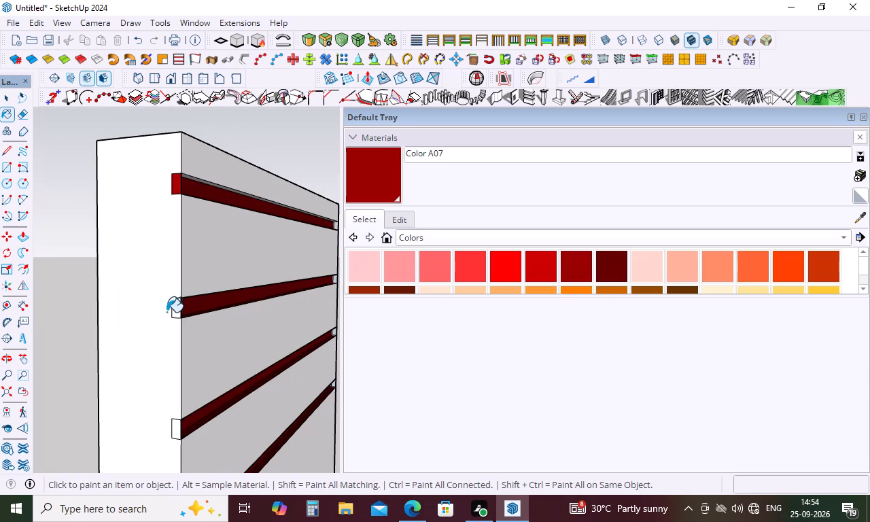
{"action": "left_click", "coordinate": [175, 309]}
{"action": "scroll", "coordinate": [179, 273], "scroll_direction": "down", "scroll_amount": 5}
{"action": "scroll", "coordinate": [171, 383], "scroll_direction": "up", "scroll_amount": 5}
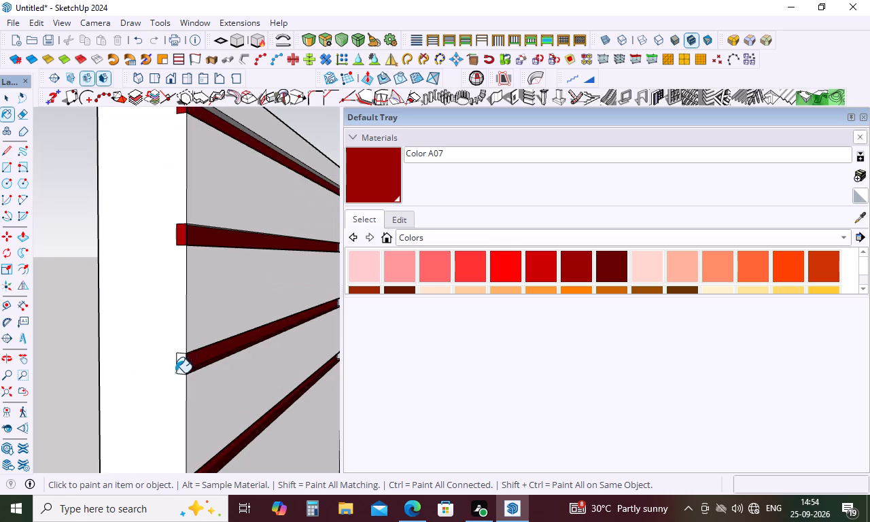
{"action": "left_click", "coordinate": [184, 365]}
{"action": "scroll", "coordinate": [190, 307], "scroll_direction": "down", "scroll_amount": 5}
{"action": "scroll", "coordinate": [184, 440], "scroll_direction": "up", "scroll_amount": 3}
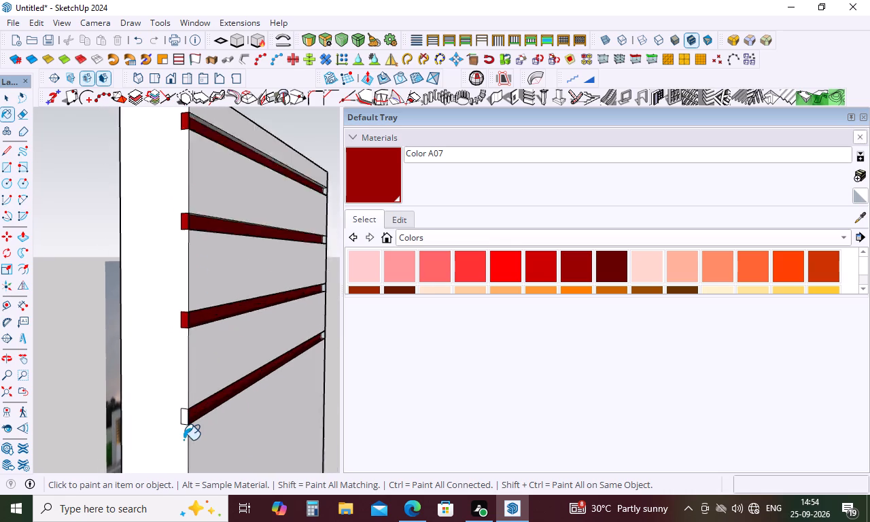
{"action": "scroll", "coordinate": [184, 440], "scroll_direction": "up", "scroll_amount": 2}
{"action": "left_click", "coordinate": [186, 416]}
Paint the upper inner faces of all four horizontal grooves on the slab's front with dark red Color A07.
{"action": "scroll", "coordinate": [224, 394], "scroll_direction": "down", "scroll_amount": 9}
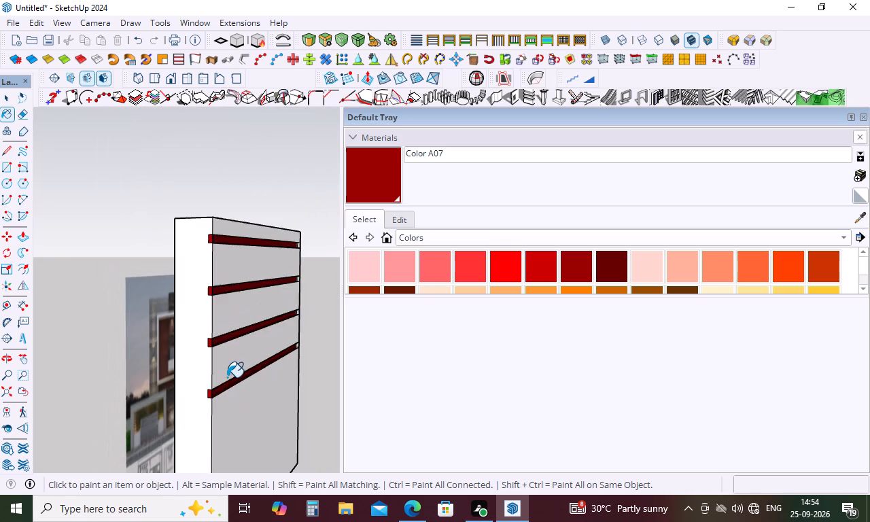
{"action": "scroll", "coordinate": [227, 377], "scroll_direction": "down", "scroll_amount": 9}
{"action": "middle_click_drag", "start_coordinate": [271, 347], "coordinate": [242, 237]}
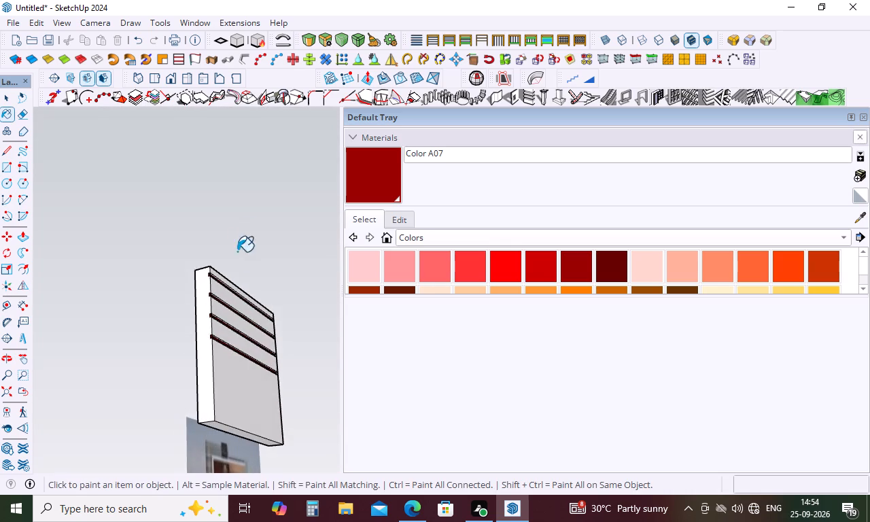
{"action": "scroll", "coordinate": [229, 283], "scroll_direction": "up", "scroll_amount": 16}
{"action": "scroll", "coordinate": [217, 279], "scroll_direction": "down", "scroll_amount": 2}
{"action": "scroll", "coordinate": [217, 279], "scroll_direction": "up", "scroll_amount": 9}
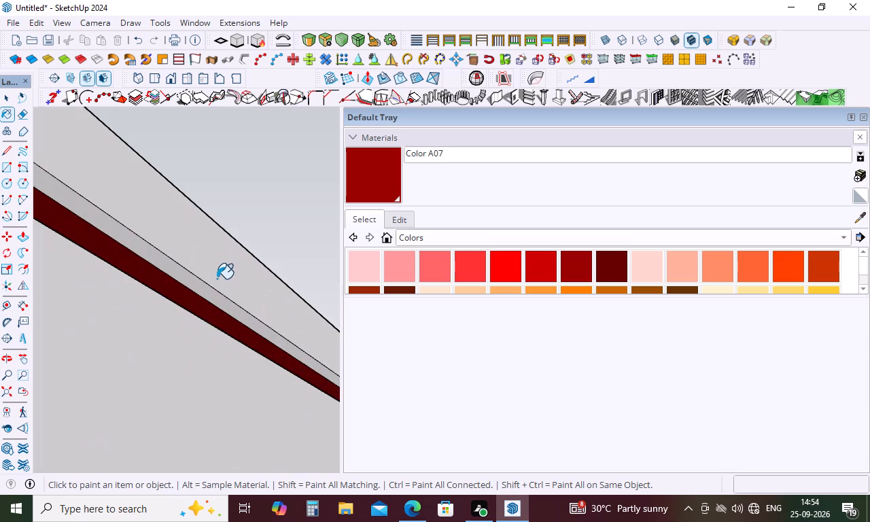
{"action": "left_click", "coordinate": [211, 294]}
{"action": "scroll", "coordinate": [203, 257], "scroll_direction": "down", "scroll_amount": 13}
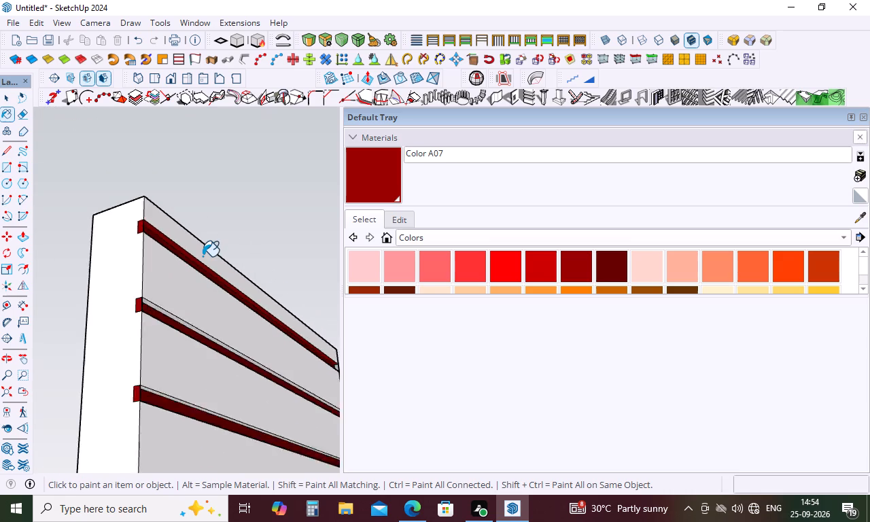
{"action": "scroll", "coordinate": [203, 256], "scroll_direction": "down", "scroll_amount": 2}
{"action": "scroll", "coordinate": [202, 328], "scroll_direction": "up", "scroll_amount": 11}
{"action": "left_click", "coordinate": [194, 302]}
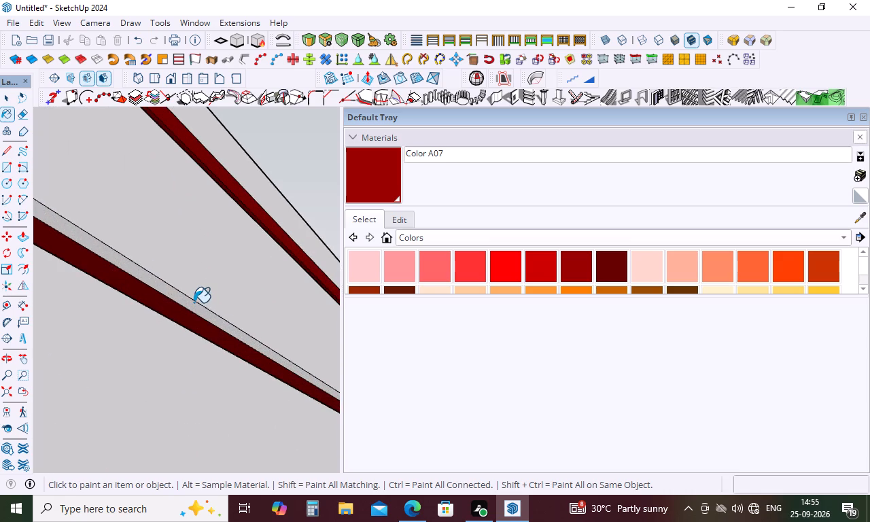
{"action": "scroll", "coordinate": [191, 281], "scroll_direction": "down", "scroll_amount": 16}
{"action": "scroll", "coordinate": [217, 372], "scroll_direction": "up", "scroll_amount": 5}
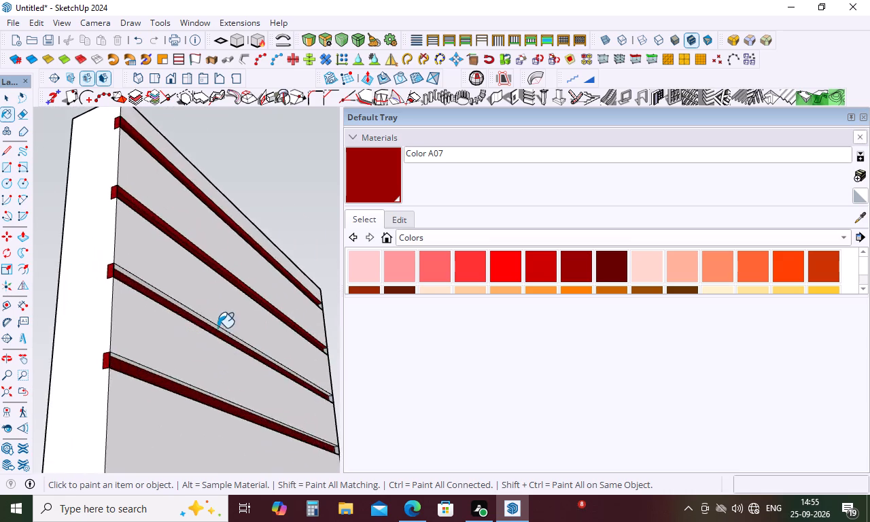
{"action": "scroll", "coordinate": [220, 322], "scroll_direction": "up", "scroll_amount": 9}
{"action": "left_click", "coordinate": [211, 319]}
{"action": "scroll", "coordinate": [213, 288], "scroll_direction": "down", "scroll_amount": 6}
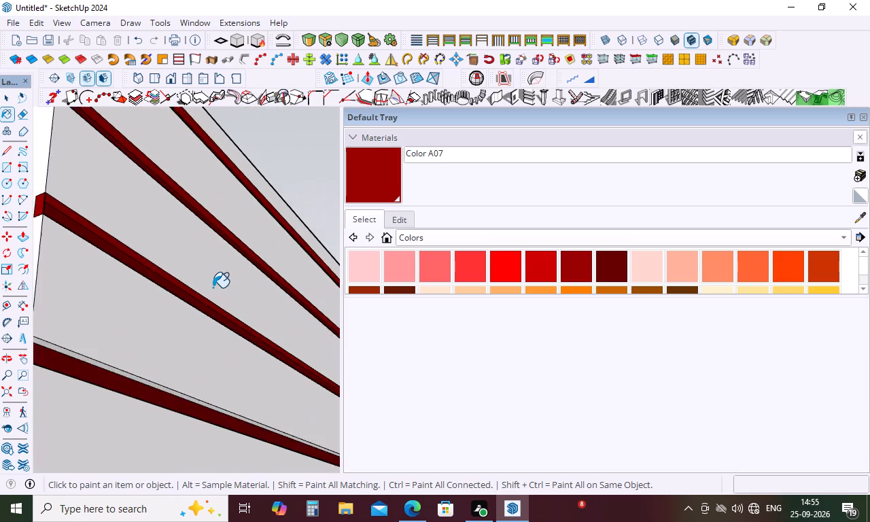
{"action": "scroll", "coordinate": [213, 288], "scroll_direction": "down", "scroll_amount": 5}
{"action": "scroll", "coordinate": [207, 368], "scroll_direction": "up", "scroll_amount": 16}
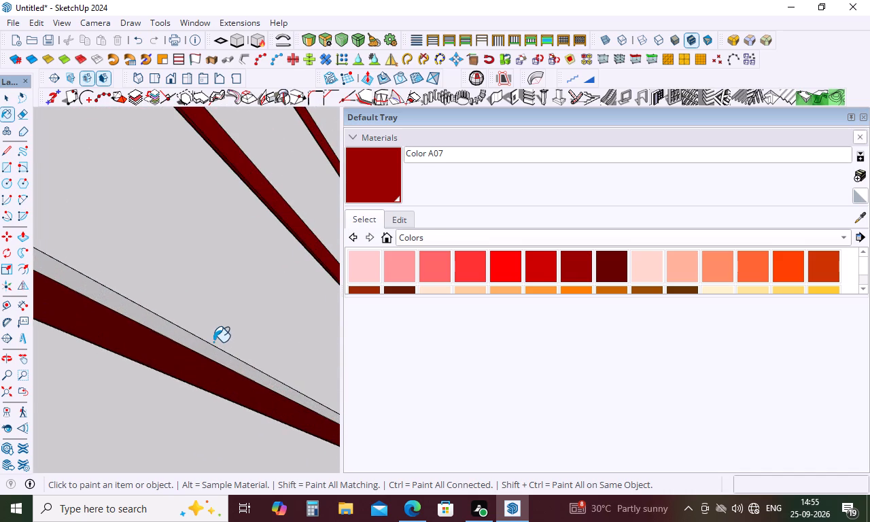
{"action": "left_click", "coordinate": [213, 347]}
{"action": "scroll", "coordinate": [165, 285], "scroll_direction": "down", "scroll_amount": 1}
{"action": "left_click", "coordinate": [167, 321]}
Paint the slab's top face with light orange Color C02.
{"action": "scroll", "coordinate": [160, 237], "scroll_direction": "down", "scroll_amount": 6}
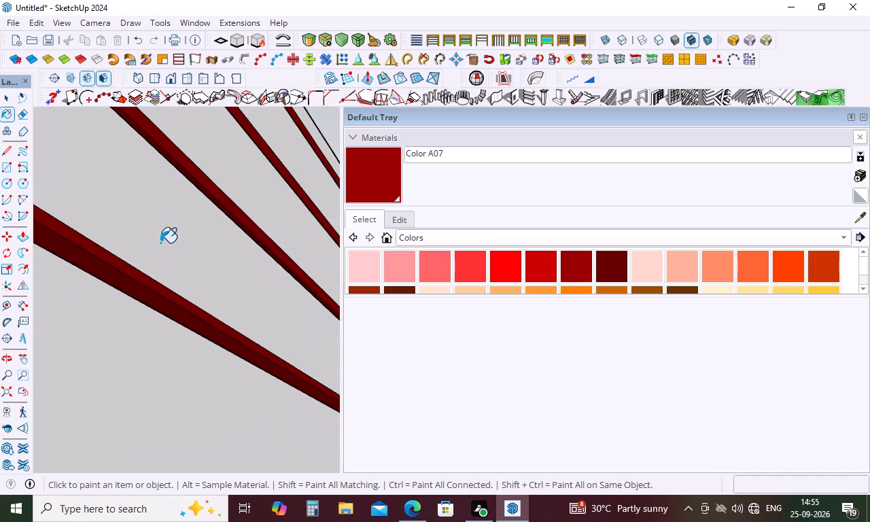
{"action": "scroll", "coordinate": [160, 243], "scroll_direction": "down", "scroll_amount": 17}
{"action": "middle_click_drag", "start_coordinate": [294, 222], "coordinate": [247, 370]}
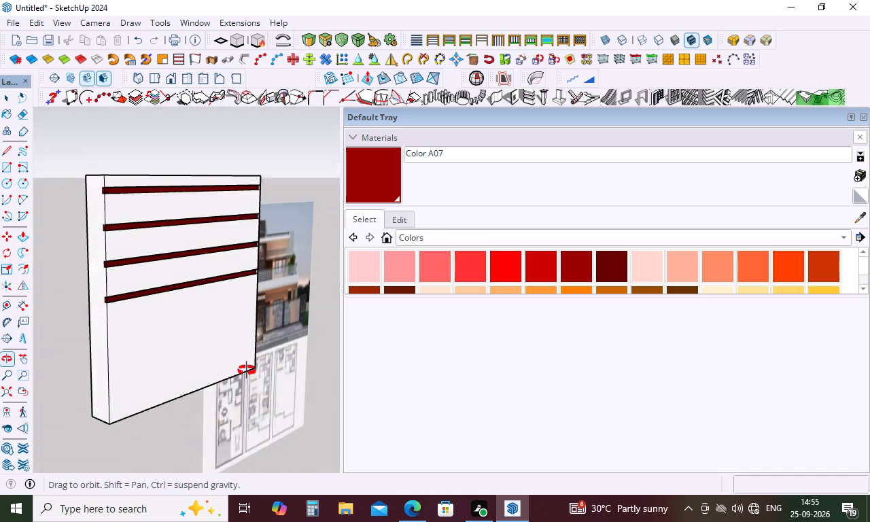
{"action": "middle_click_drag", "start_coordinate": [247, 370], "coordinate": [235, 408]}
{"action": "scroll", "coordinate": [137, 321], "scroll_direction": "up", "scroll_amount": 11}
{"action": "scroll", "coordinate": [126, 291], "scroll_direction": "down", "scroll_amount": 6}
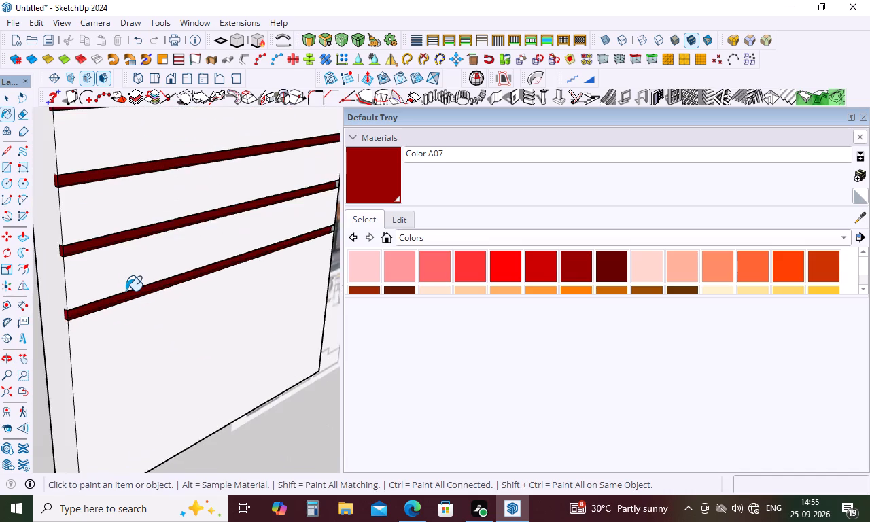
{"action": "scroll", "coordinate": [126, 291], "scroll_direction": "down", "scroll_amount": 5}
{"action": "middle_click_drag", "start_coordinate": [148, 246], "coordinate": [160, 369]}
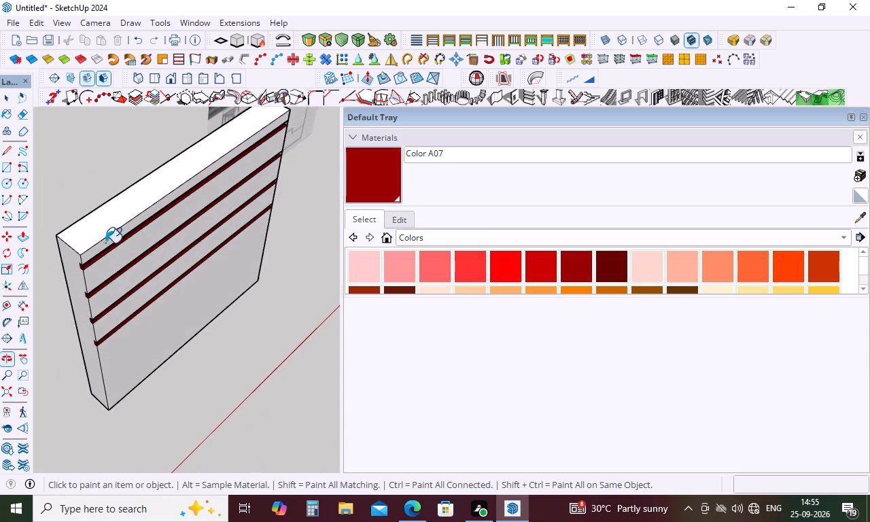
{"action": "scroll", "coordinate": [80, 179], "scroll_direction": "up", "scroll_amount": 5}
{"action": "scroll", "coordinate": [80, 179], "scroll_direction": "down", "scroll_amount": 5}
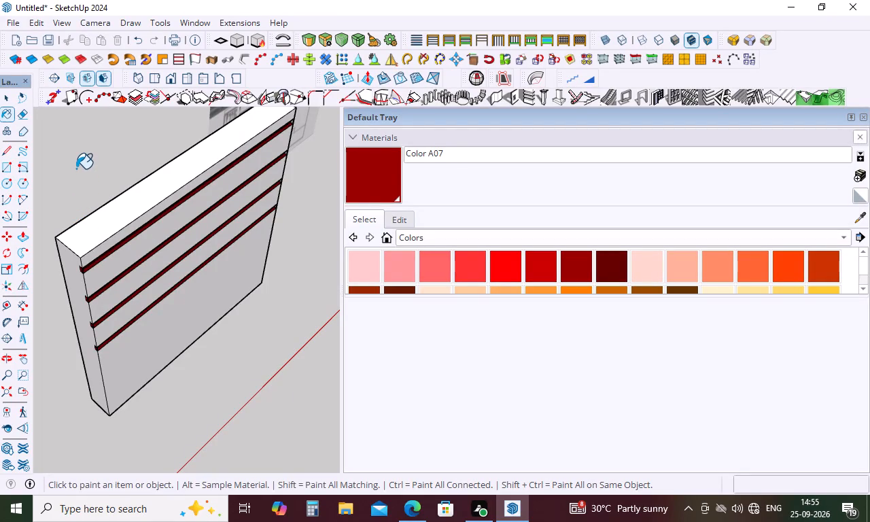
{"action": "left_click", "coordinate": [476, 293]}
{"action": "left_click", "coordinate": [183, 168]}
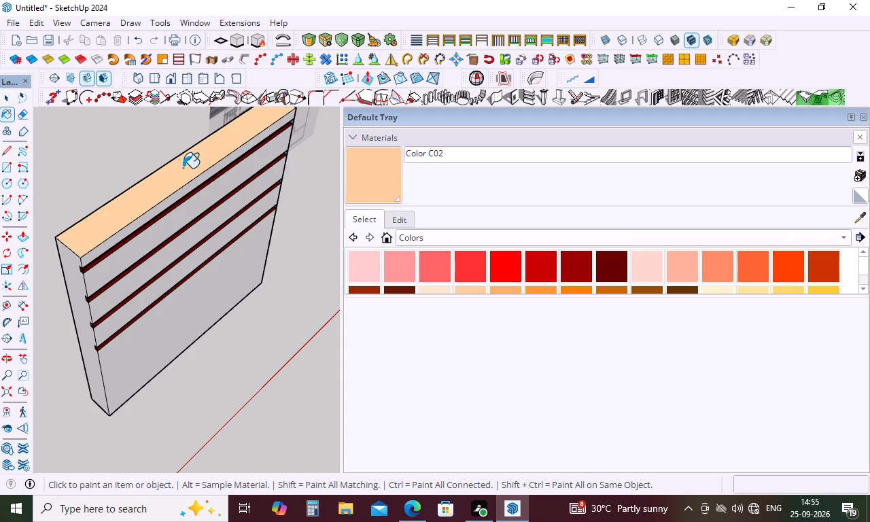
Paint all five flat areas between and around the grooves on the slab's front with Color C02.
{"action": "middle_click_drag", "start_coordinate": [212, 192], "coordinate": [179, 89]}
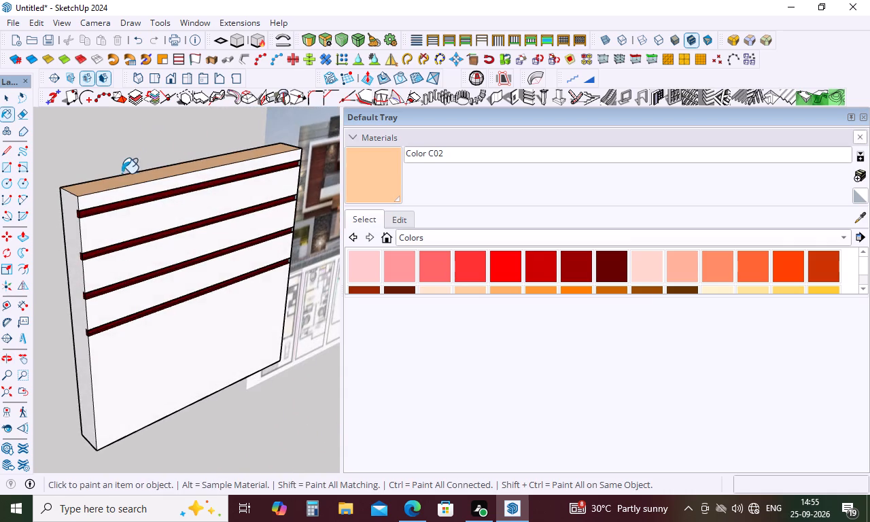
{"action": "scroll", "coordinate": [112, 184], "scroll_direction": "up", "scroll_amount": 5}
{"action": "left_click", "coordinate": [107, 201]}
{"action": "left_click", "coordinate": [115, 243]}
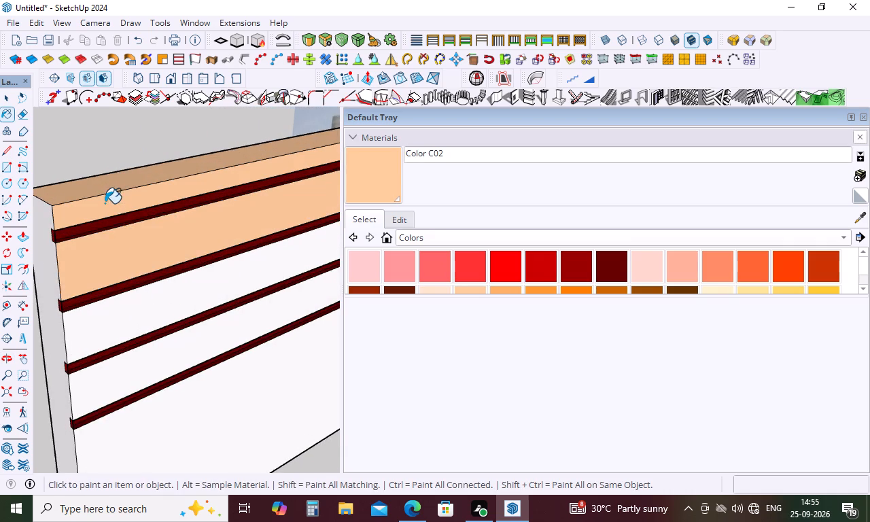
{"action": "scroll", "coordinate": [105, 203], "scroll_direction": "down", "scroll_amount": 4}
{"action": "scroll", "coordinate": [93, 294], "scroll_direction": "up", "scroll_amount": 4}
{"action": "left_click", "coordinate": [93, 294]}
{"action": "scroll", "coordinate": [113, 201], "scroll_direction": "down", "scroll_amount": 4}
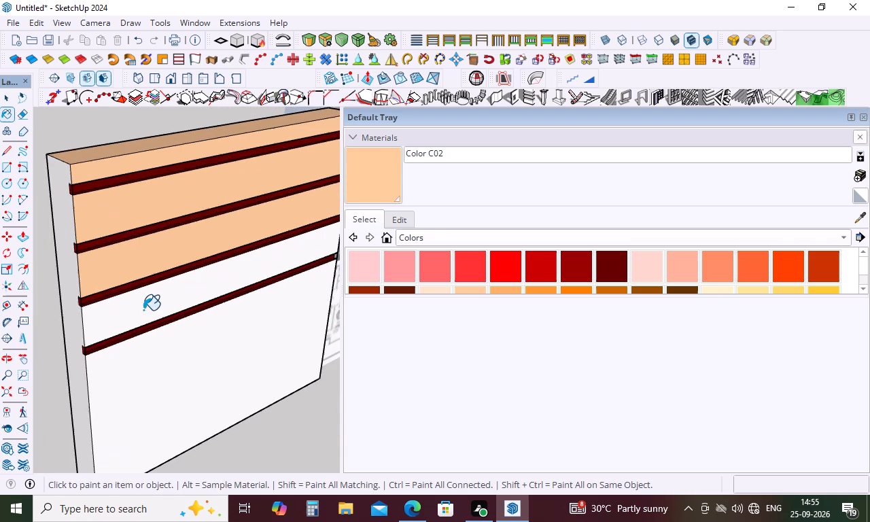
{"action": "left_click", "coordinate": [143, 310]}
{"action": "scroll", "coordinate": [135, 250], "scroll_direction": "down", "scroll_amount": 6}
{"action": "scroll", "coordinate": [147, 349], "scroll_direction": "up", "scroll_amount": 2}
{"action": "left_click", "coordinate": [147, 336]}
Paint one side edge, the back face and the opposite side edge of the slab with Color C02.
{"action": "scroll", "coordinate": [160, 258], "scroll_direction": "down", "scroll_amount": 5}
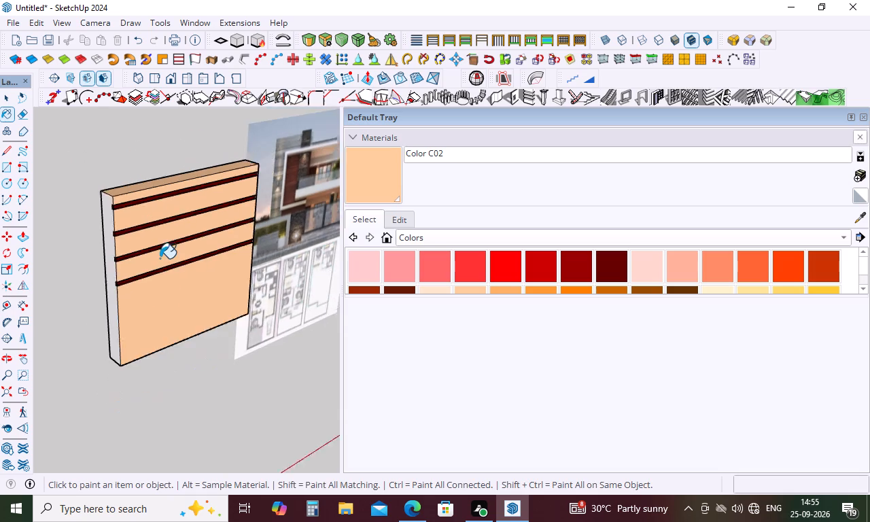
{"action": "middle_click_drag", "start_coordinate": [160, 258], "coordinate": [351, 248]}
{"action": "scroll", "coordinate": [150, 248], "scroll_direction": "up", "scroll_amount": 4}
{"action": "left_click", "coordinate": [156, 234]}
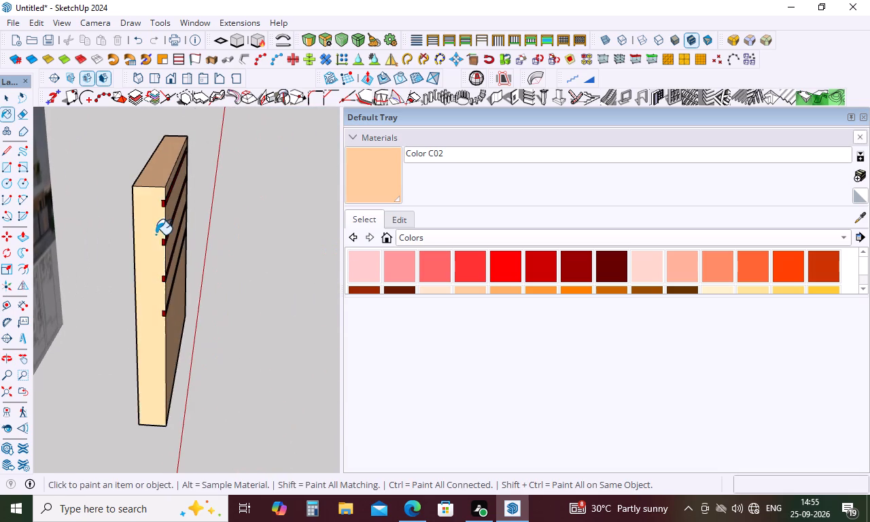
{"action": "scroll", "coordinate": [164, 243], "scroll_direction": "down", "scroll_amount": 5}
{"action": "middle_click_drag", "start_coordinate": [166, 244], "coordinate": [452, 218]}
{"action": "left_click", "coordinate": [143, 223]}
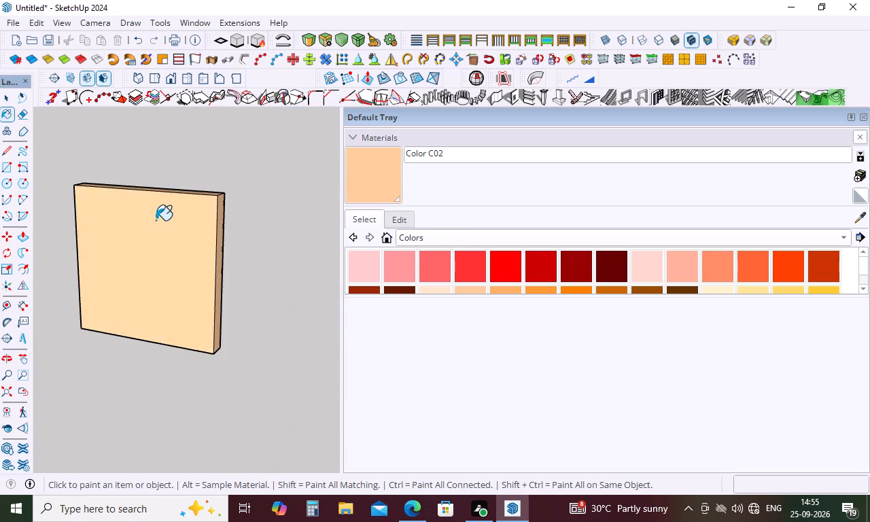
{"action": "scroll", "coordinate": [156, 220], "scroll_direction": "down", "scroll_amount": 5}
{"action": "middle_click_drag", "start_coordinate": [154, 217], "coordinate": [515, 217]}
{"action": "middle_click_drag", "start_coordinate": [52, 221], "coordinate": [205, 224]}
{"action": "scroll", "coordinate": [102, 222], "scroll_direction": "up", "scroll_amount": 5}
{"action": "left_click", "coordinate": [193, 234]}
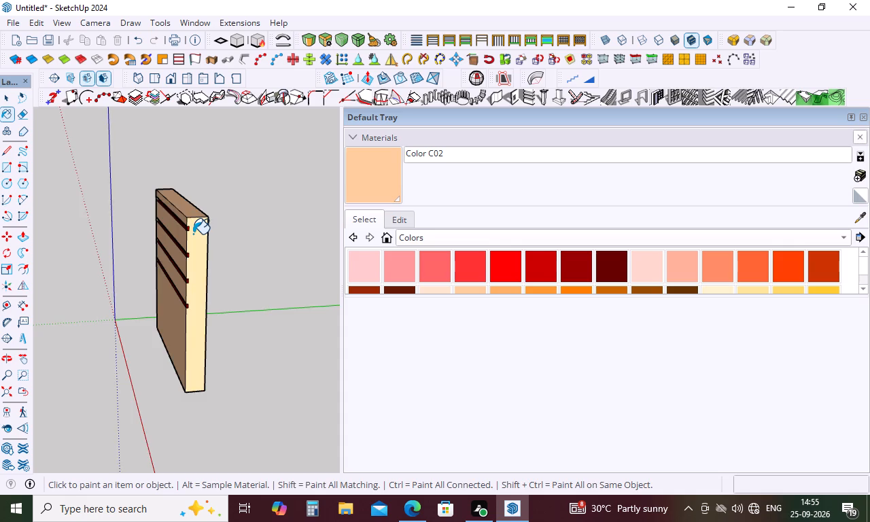
Repaint all five flat areas of the slab's grooved front with cream Color D01, leaving the grooves dark red.
{"action": "scroll", "coordinate": [193, 234], "scroll_direction": "down", "scroll_amount": 4}
{"action": "middle_click_drag", "start_coordinate": [192, 233], "coordinate": [506, 224]}
{"action": "middle_click_drag", "start_coordinate": [127, 235], "coordinate": [209, 223]}
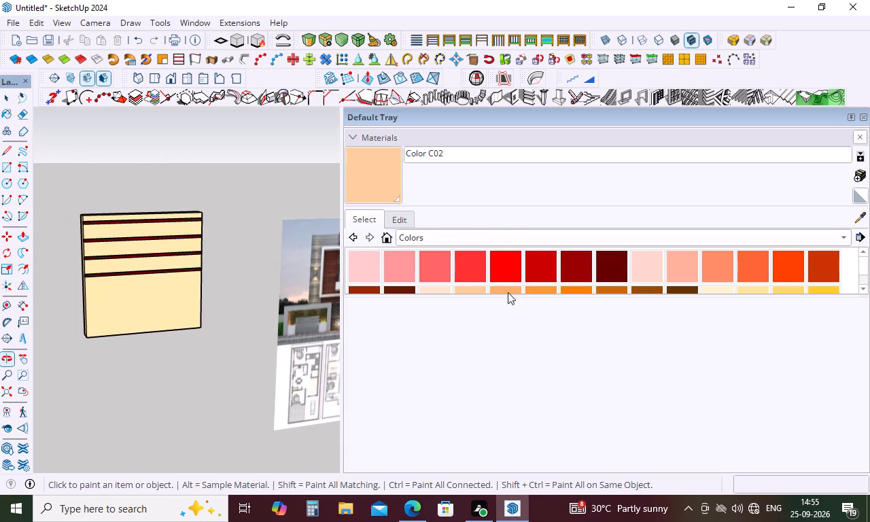
{"action": "left_click", "coordinate": [726, 296]}
{"action": "left_click", "coordinate": [727, 290]}
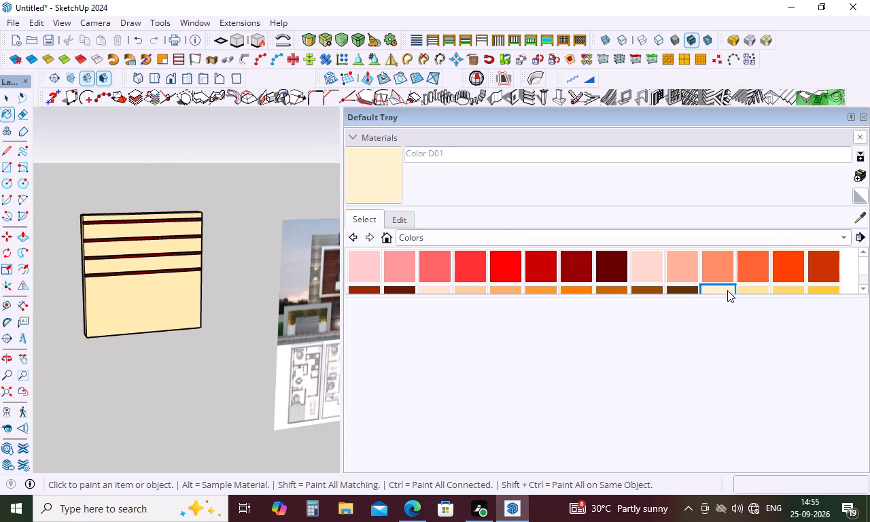
{"action": "scroll", "coordinate": [104, 273], "scroll_direction": "up", "scroll_amount": 4}
{"action": "left_click", "coordinate": [104, 269]}
{"action": "left_click", "coordinate": [124, 235]}
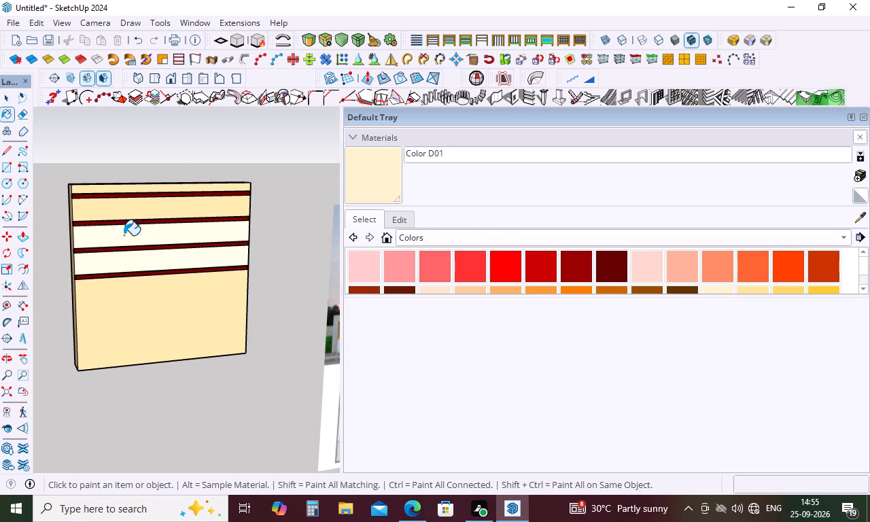
{"action": "left_click", "coordinate": [139, 213]}
{"action": "left_click", "coordinate": [160, 191]}
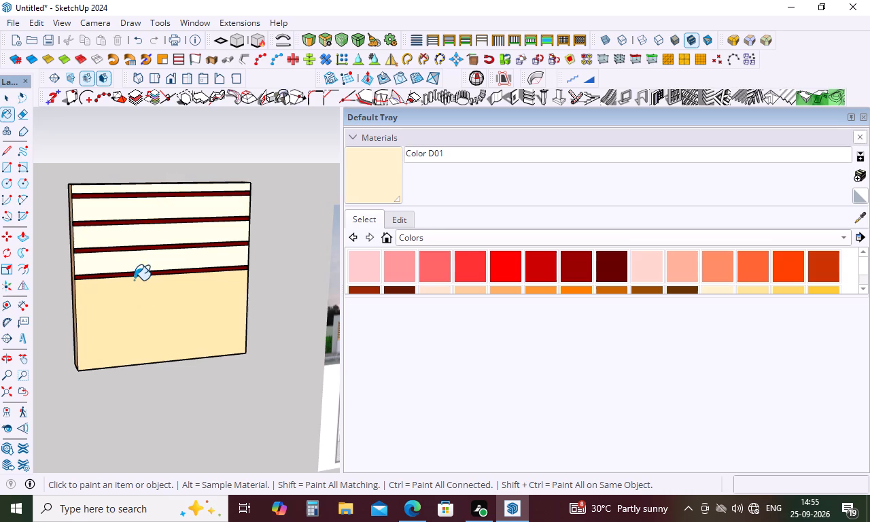
{"action": "left_click", "coordinate": [134, 308]}
Repaint both side edges and the back face of the slab with Color D01.
{"action": "middle_click_drag", "start_coordinate": [126, 295], "coordinate": [338, 297]}
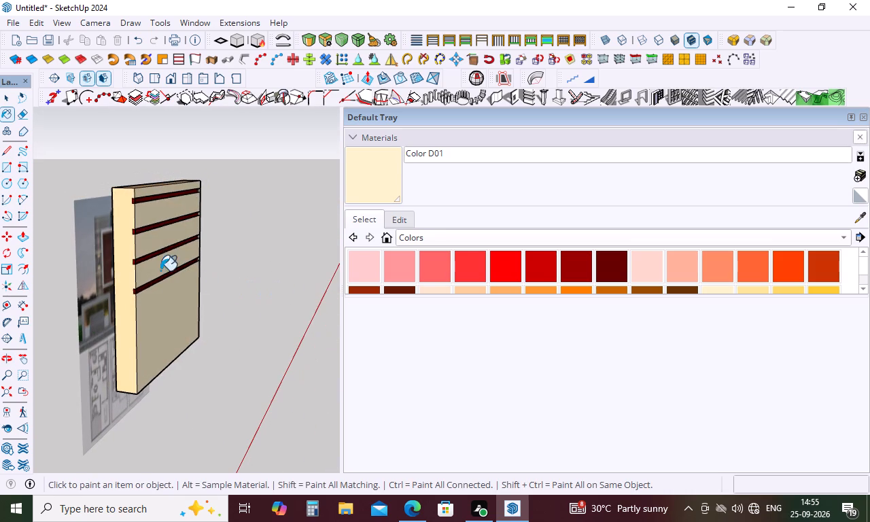
{"action": "left_click", "coordinate": [127, 215]}
{"action": "scroll", "coordinate": [132, 218], "scroll_direction": "down", "scroll_amount": 5}
{"action": "middle_click_drag", "start_coordinate": [132, 220], "coordinate": [154, 257]}
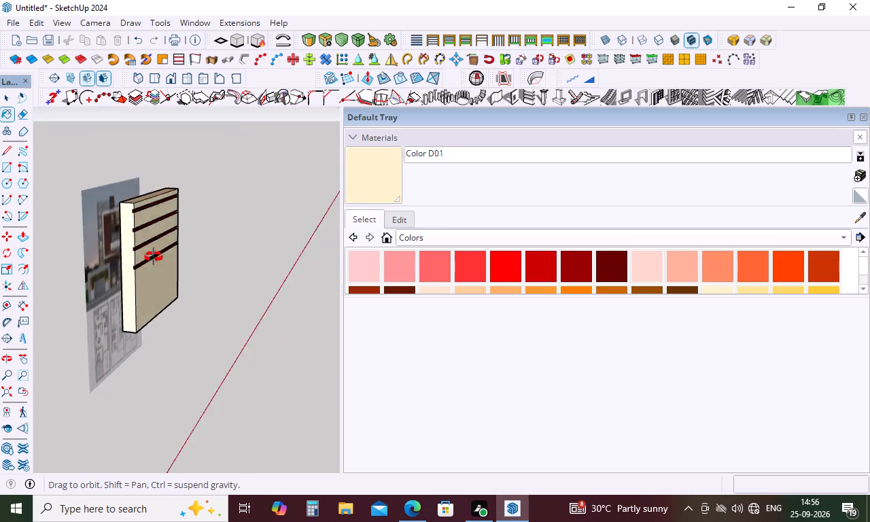
{"action": "middle_click_drag", "start_coordinate": [154, 257], "coordinate": [455, 230]}
{"action": "scroll", "coordinate": [447, 230], "scroll_direction": "up", "scroll_amount": 1}
{"action": "left_click", "coordinate": [178, 213]}
{"action": "scroll", "coordinate": [225, 214], "scroll_direction": "down", "scroll_amount": 4}
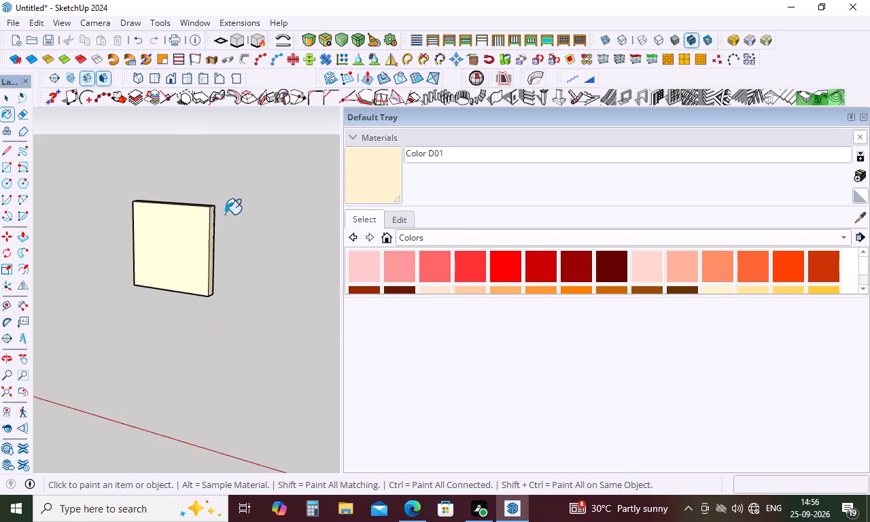
{"action": "middle_click_drag", "start_coordinate": [225, 214], "coordinate": [625, 163]}
{"action": "middle_click_drag", "start_coordinate": [0, 164], "coordinate": [195, 231]}
{"action": "middle_click_drag", "start_coordinate": [175, 243], "coordinate": [353, 256]}
{"action": "scroll", "coordinate": [262, 242], "scroll_direction": "down", "scroll_amount": 15}
{"action": "scroll", "coordinate": [77, 210], "scroll_direction": "up", "scroll_amount": 2}
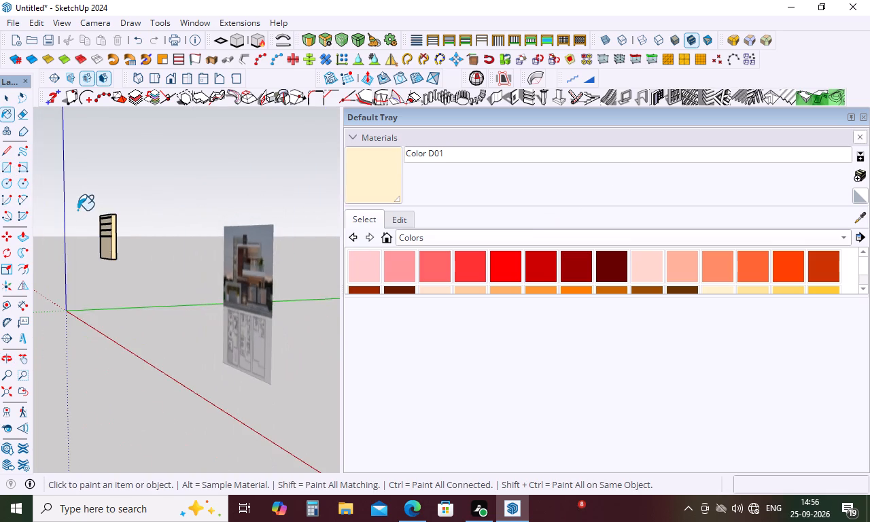
{"action": "scroll", "coordinate": [77, 210], "scroll_direction": "up", "scroll_amount": 4}
{"action": "scroll", "coordinate": [159, 220], "scroll_direction": "up", "scroll_amount": 6}
{"action": "scroll", "coordinate": [75, 243], "scroll_direction": "up", "scroll_amount": 5}
{"action": "left_click", "coordinate": [150, 250]}
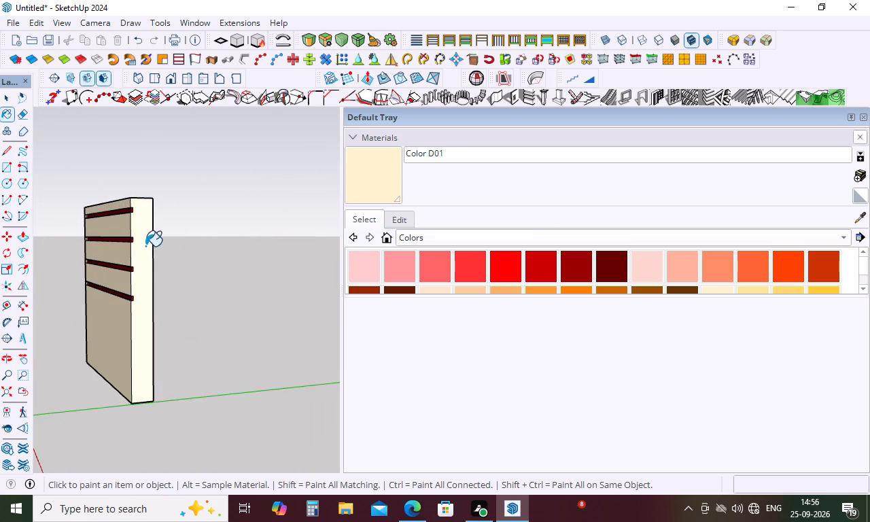
Repaint the slab's top face with Color D01.
{"action": "scroll", "coordinate": [145, 246], "scroll_direction": "down", "scroll_amount": 4}
{"action": "middle_click_drag", "start_coordinate": [145, 245], "coordinate": [385, 302]}
{"action": "middle_click_drag", "start_coordinate": [55, 243], "coordinate": [192, 376]}
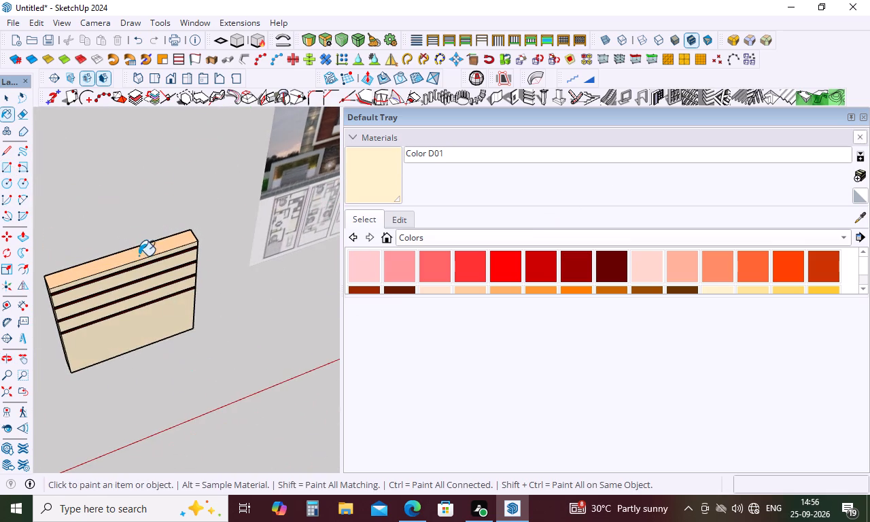
{"action": "left_click", "coordinate": [143, 247]}
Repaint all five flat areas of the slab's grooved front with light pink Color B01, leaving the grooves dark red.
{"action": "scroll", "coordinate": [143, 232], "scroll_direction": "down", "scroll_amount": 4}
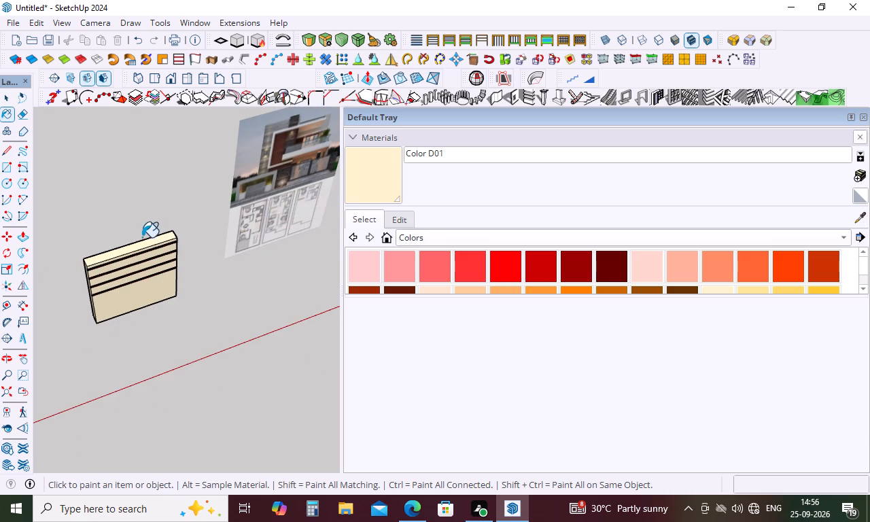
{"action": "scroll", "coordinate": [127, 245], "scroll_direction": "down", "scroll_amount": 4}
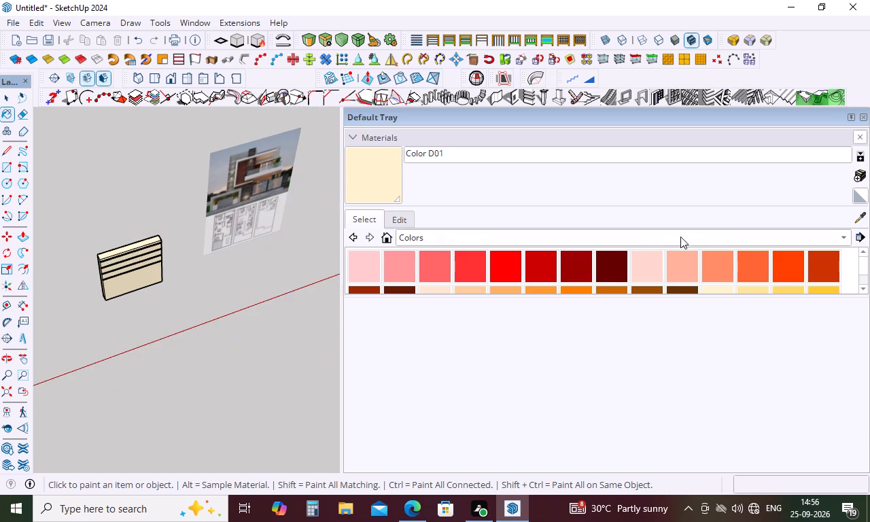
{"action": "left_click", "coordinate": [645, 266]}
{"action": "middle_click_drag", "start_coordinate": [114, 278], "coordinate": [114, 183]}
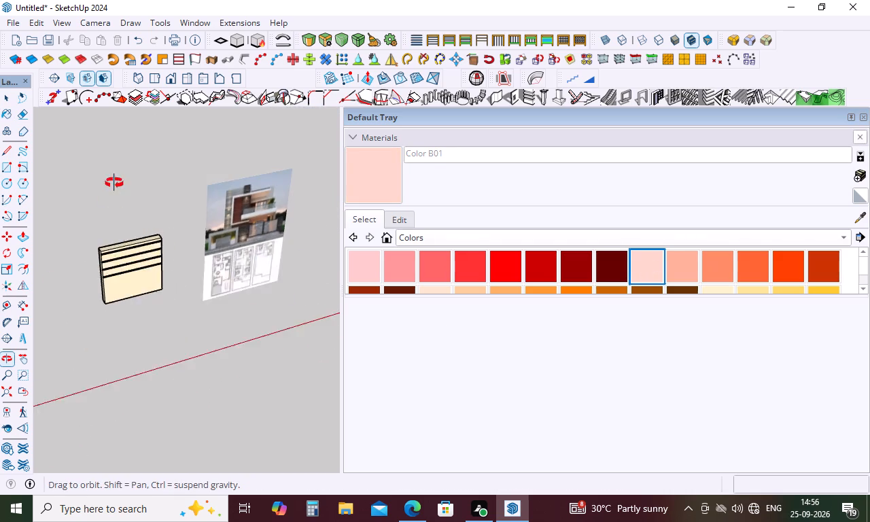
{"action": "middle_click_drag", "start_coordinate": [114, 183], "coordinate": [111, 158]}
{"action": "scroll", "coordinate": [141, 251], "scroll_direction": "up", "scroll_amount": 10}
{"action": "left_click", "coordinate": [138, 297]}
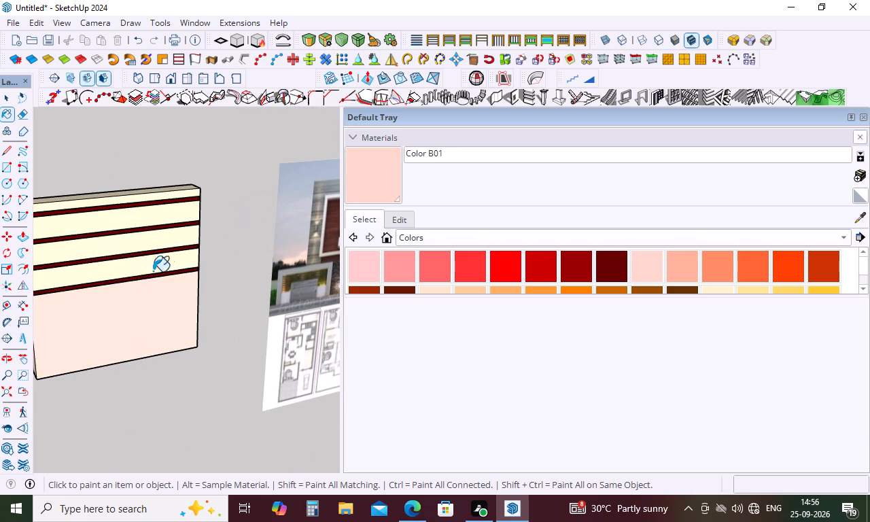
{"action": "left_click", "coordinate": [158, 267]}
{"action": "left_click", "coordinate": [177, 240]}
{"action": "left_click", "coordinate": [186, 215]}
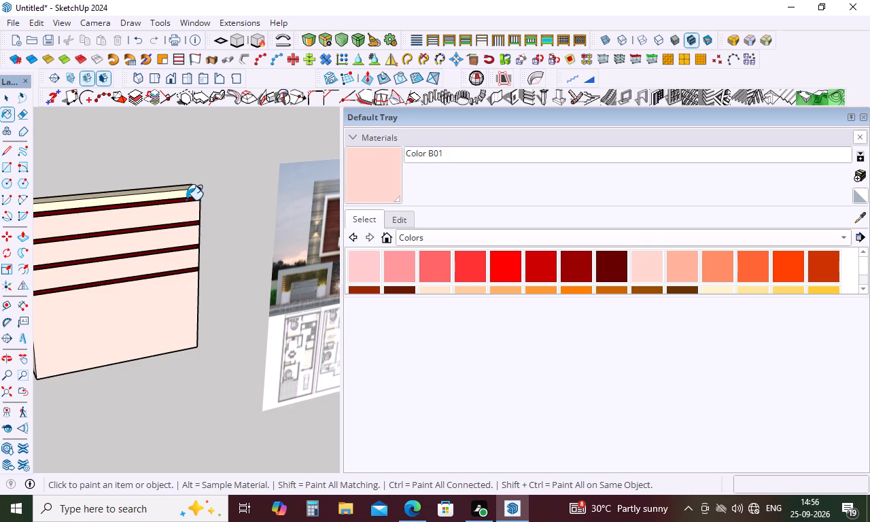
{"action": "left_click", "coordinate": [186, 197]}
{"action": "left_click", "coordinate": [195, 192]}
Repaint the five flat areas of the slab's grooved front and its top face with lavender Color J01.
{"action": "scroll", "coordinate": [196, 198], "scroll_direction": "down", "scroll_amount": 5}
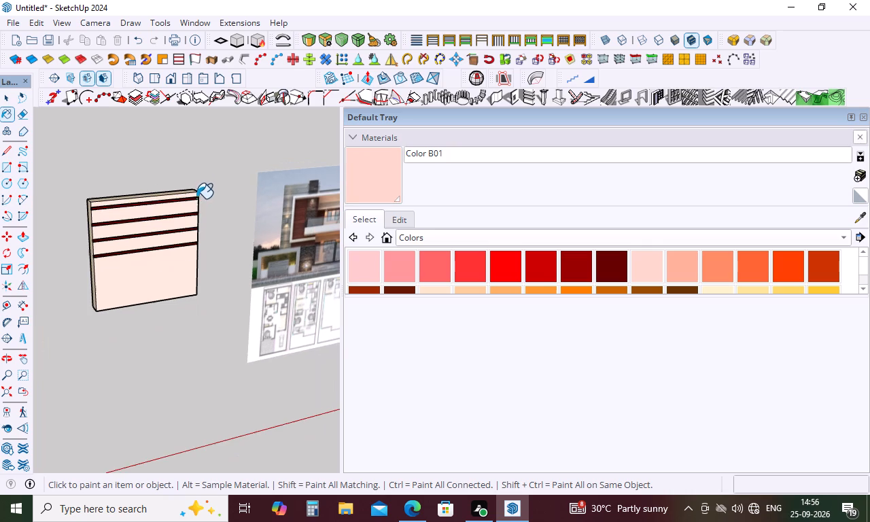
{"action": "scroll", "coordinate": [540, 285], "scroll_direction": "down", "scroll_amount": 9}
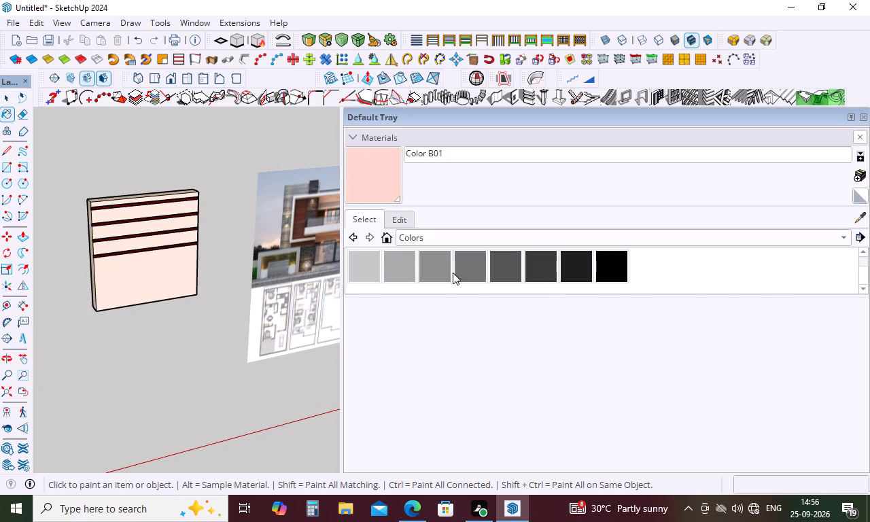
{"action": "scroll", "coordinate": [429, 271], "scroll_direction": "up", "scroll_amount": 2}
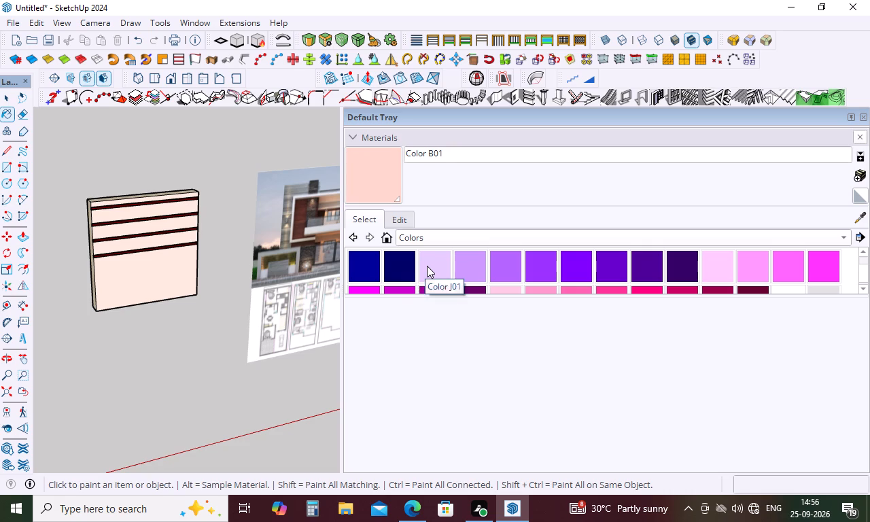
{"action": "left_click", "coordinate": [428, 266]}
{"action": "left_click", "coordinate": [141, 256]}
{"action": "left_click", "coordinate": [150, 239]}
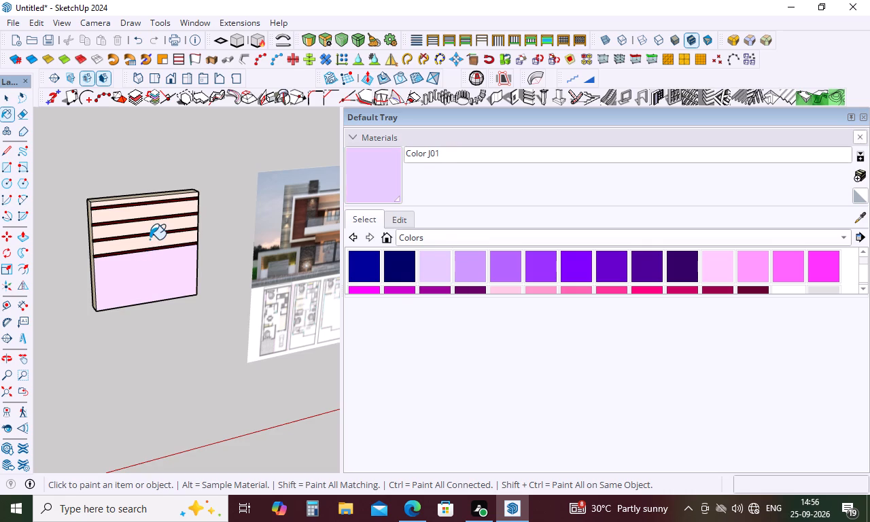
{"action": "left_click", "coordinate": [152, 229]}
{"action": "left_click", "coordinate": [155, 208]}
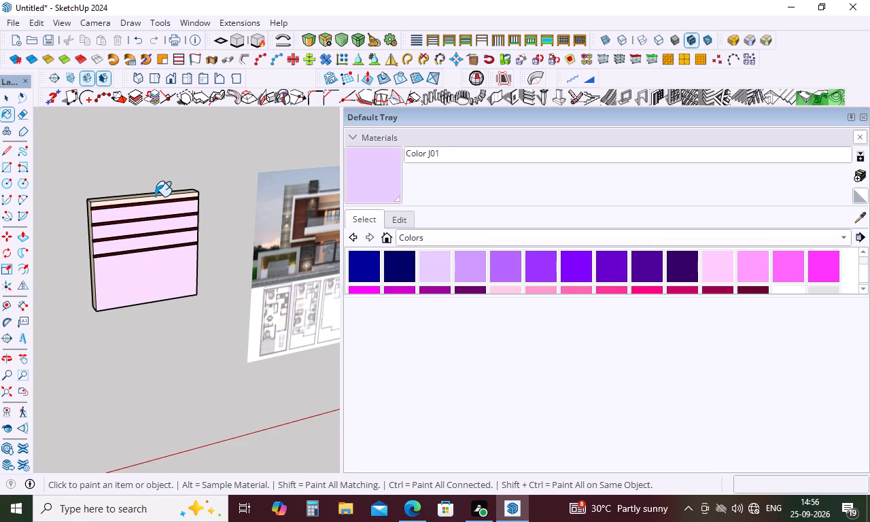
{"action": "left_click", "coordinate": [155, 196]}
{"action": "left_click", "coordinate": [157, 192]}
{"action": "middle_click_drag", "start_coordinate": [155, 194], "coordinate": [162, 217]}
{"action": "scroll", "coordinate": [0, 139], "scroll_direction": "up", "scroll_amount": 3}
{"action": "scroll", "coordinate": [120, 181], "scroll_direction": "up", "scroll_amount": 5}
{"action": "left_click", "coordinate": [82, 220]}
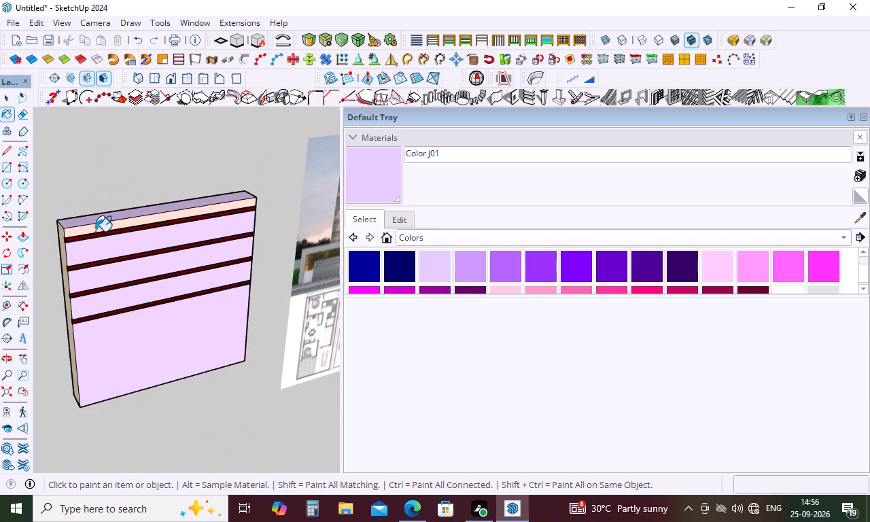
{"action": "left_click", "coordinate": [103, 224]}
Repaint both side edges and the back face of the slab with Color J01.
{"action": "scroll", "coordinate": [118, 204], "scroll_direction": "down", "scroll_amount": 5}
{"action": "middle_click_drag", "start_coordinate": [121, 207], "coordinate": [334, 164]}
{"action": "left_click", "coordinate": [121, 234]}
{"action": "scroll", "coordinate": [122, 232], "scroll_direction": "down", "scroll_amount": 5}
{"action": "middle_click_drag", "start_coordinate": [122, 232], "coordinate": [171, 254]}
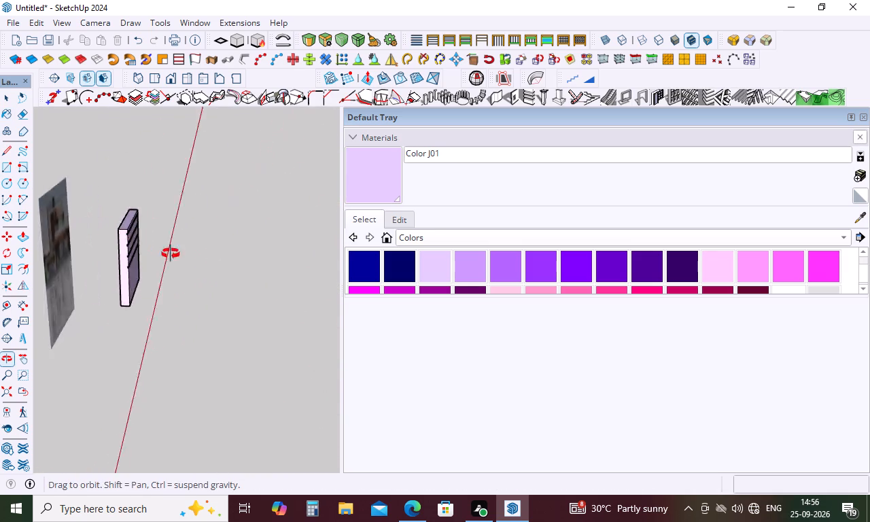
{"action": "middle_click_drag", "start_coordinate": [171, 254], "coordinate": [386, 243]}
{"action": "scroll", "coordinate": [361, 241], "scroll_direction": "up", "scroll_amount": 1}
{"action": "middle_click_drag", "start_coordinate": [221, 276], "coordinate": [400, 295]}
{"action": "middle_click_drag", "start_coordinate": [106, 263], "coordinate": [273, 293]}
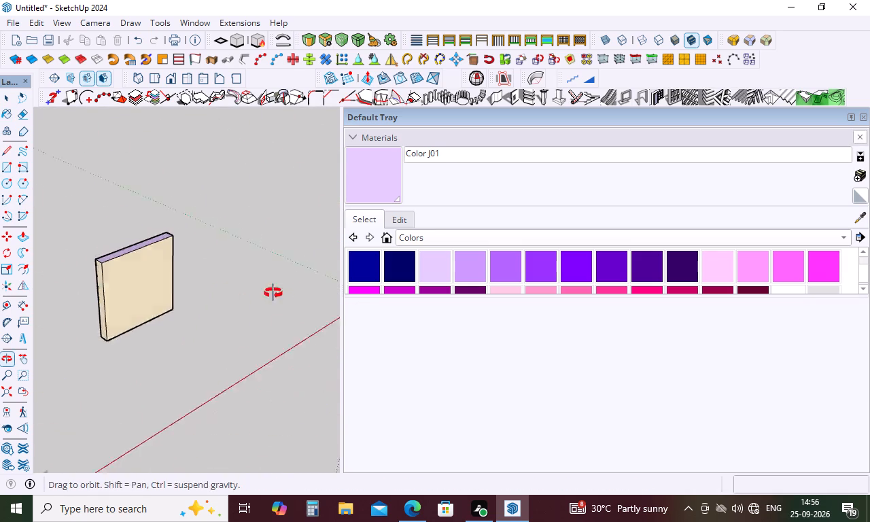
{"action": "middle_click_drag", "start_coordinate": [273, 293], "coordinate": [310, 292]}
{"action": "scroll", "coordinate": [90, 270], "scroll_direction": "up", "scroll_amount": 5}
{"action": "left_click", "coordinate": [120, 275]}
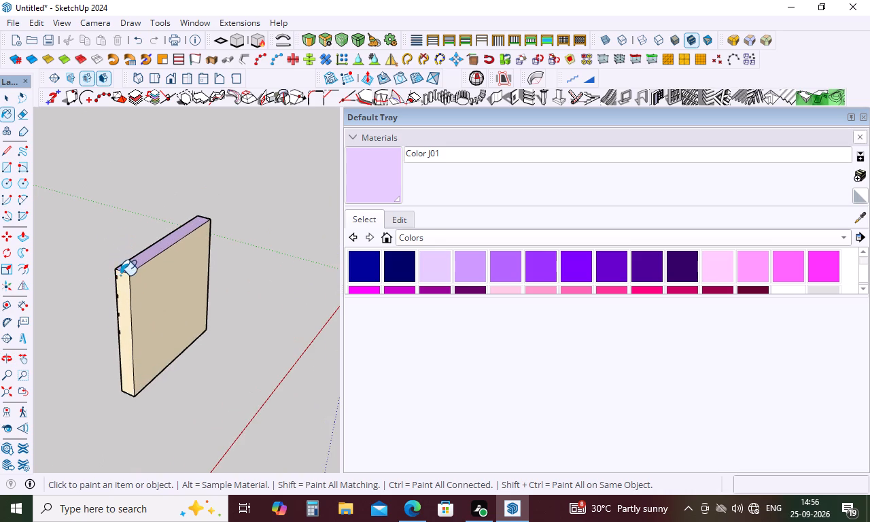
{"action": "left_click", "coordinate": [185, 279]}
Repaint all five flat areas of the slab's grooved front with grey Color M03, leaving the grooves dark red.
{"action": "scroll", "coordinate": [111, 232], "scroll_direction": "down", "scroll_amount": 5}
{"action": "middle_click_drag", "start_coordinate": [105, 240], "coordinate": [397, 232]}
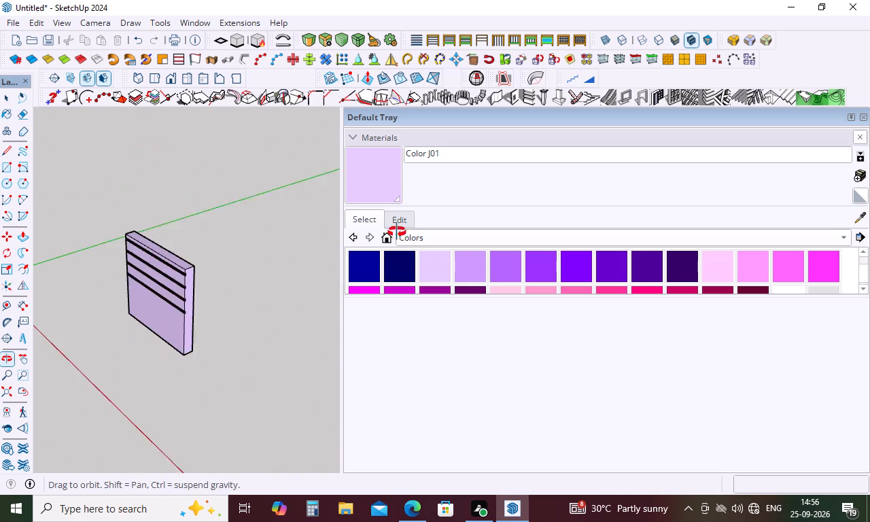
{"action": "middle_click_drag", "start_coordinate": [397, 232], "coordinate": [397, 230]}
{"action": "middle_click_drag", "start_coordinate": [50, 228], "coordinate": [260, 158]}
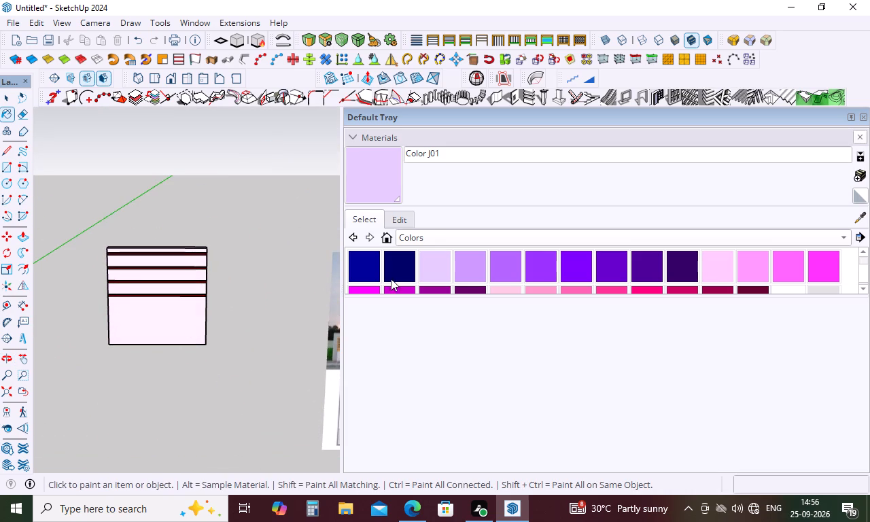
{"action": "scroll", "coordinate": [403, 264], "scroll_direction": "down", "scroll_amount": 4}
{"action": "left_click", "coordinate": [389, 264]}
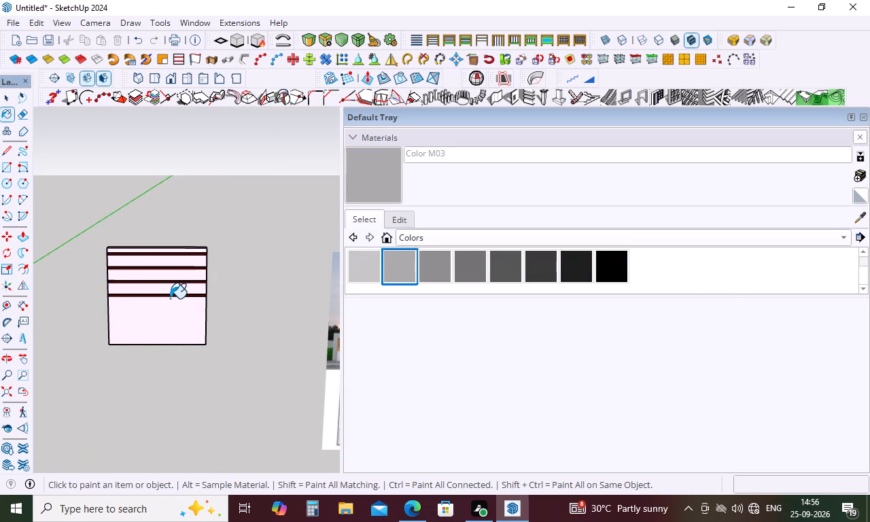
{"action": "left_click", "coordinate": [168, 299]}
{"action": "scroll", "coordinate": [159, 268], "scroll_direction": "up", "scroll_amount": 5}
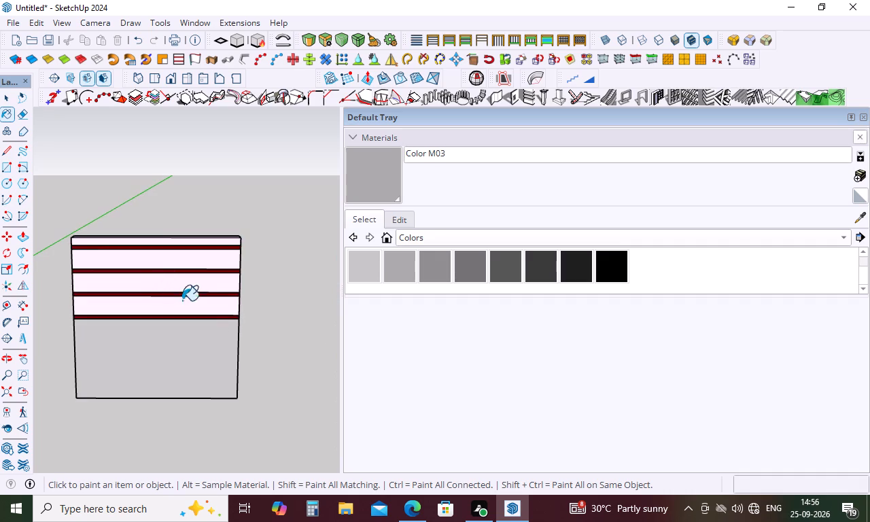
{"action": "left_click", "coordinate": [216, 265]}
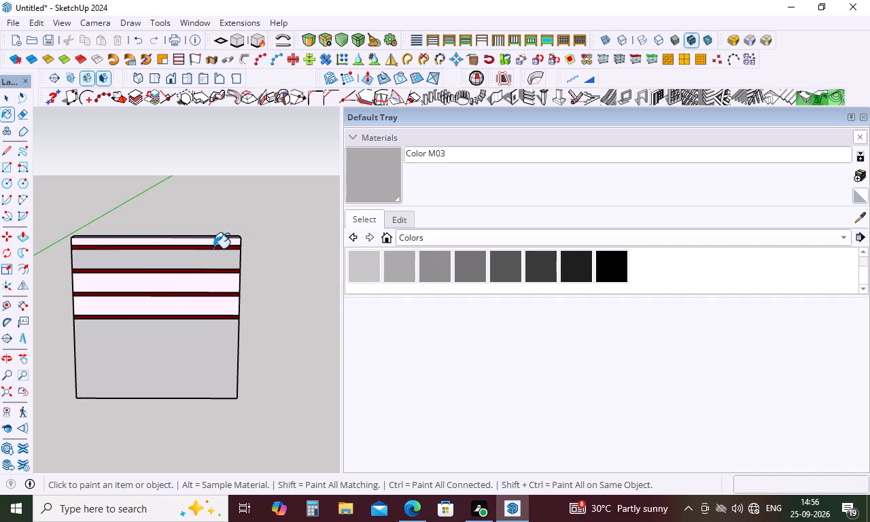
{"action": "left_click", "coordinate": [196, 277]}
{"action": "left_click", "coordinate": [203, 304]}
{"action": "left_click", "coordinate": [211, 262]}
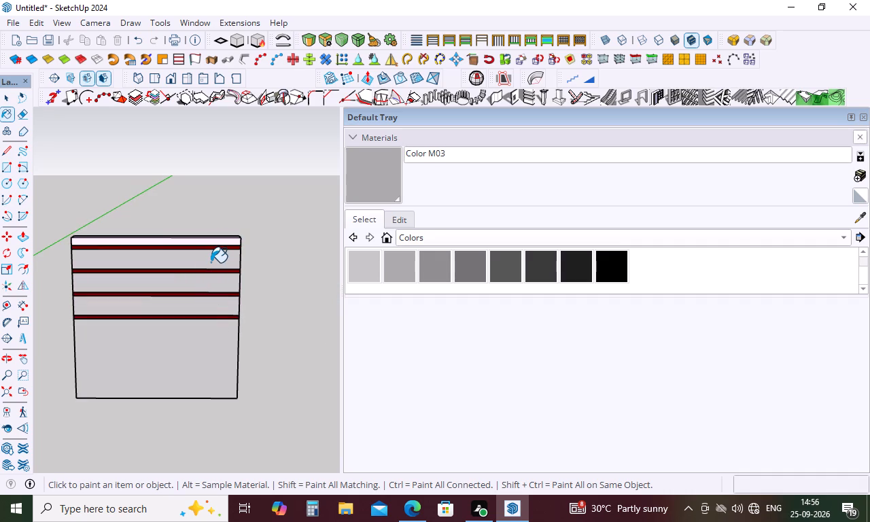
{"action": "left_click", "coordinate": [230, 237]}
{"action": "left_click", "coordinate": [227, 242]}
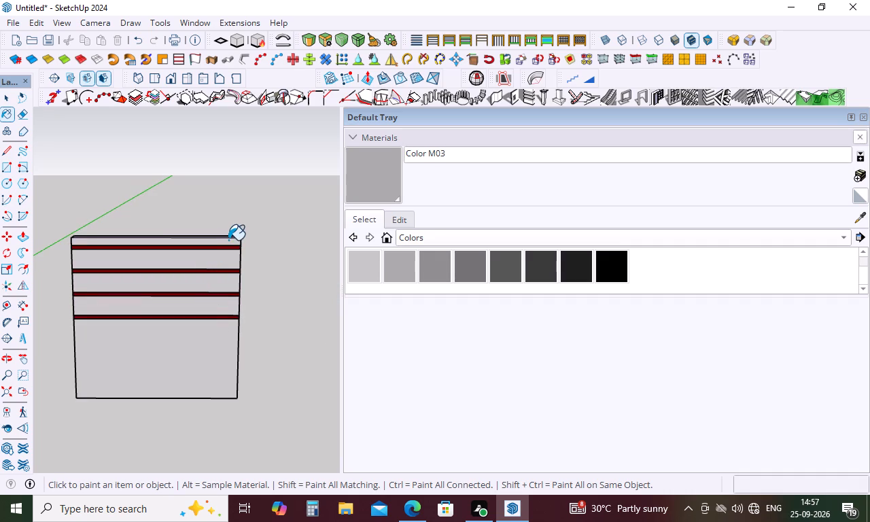
Repaint the back face and the top face of the slab with Color M03.
{"action": "scroll", "coordinate": [228, 240], "scroll_direction": "down", "scroll_amount": 4}
{"action": "middle_click_drag", "start_coordinate": [228, 243], "coordinate": [455, 276]}
{"action": "middle_click_drag", "start_coordinate": [192, 279], "coordinate": [441, 262]}
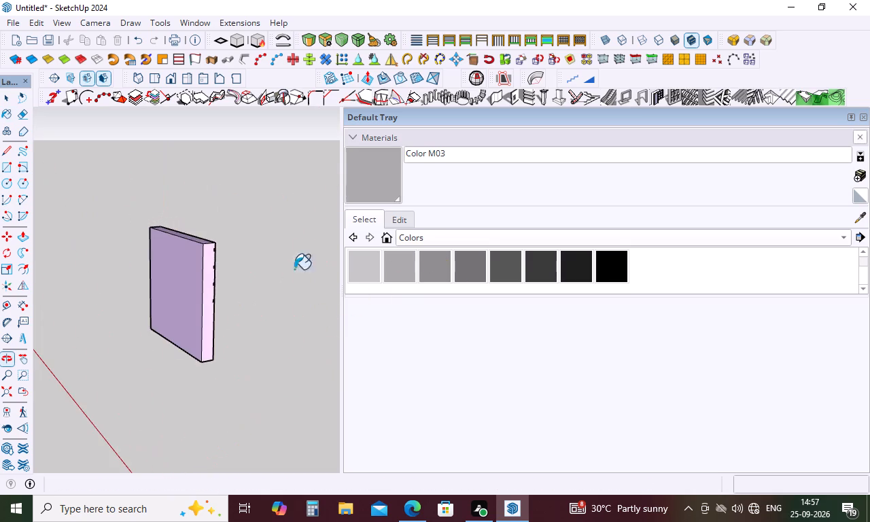
{"action": "middle_click_drag", "start_coordinate": [110, 272], "coordinate": [302, 272]}
{"action": "left_click", "coordinate": [214, 271]}
{"action": "middle_click_drag", "start_coordinate": [222, 239], "coordinate": [243, 354]}
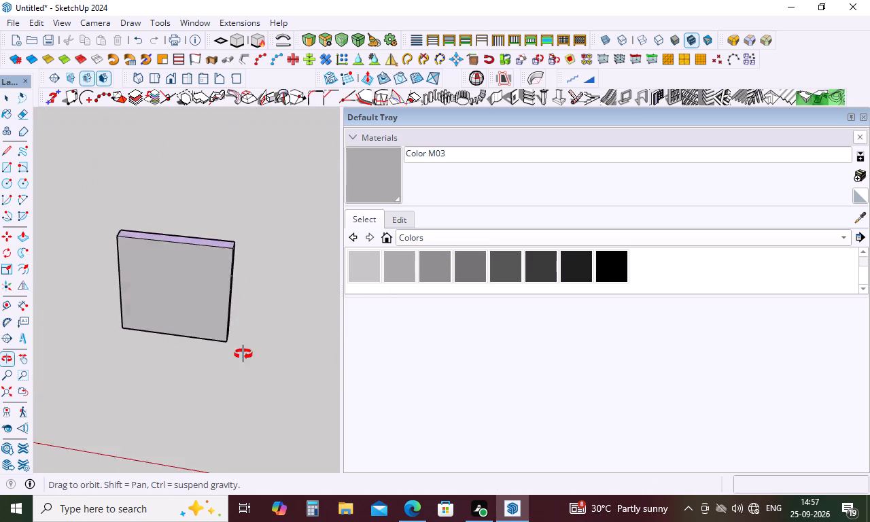
{"action": "middle_click_drag", "start_coordinate": [243, 354], "coordinate": [245, 394]}
{"action": "left_click", "coordinate": [198, 252]}
Repaint both side edges of the slab with Color M03.
{"action": "middle_click_drag", "start_coordinate": [228, 259], "coordinate": [157, 239]}
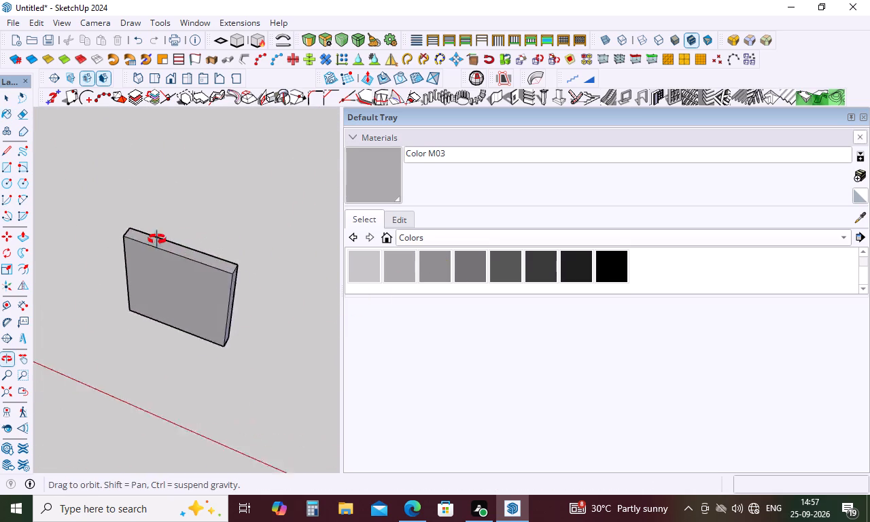
{"action": "middle_click_drag", "start_coordinate": [157, 239], "coordinate": [64, 151]}
{"action": "left_click", "coordinate": [223, 289]}
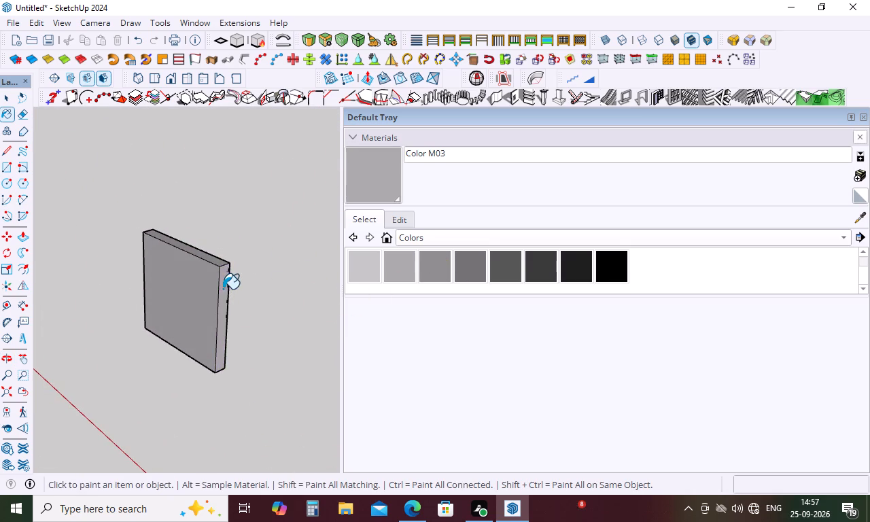
{"action": "scroll", "coordinate": [191, 239], "scroll_direction": "down", "scroll_amount": 5}
{"action": "middle_click_drag", "start_coordinate": [179, 249], "coordinate": [509, 266]}
{"action": "middle_click_drag", "start_coordinate": [73, 251], "coordinate": [311, 288]}
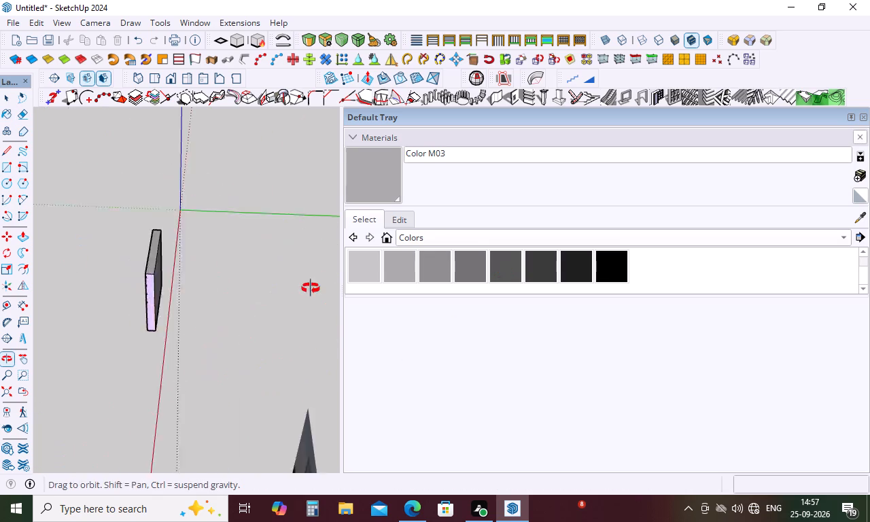
{"action": "middle_click_drag", "start_coordinate": [311, 288], "coordinate": [330, 271]}
{"action": "scroll", "coordinate": [143, 281], "scroll_direction": "up", "scroll_amount": 5}
{"action": "left_click", "coordinate": [155, 283]}
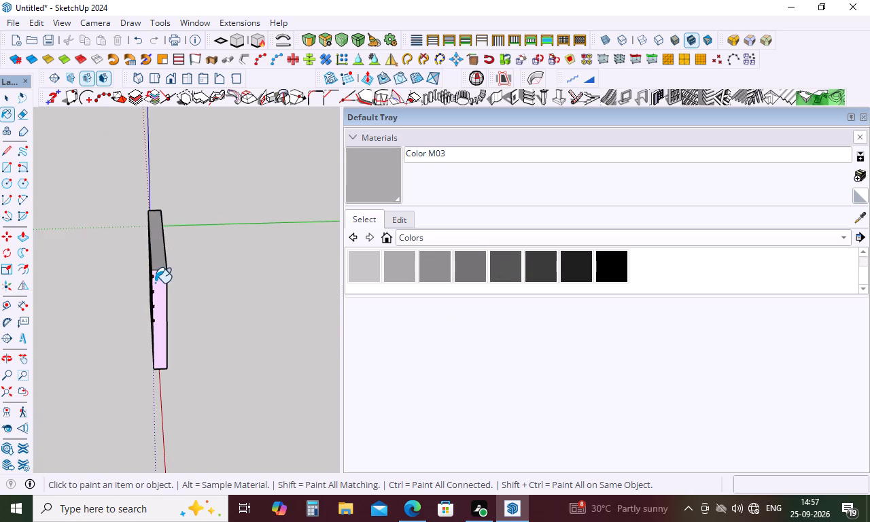
Repaint all five flat areas of the slab's grooved front with light cyan Color H02, leaving the grooves dark red.
{"action": "scroll", "coordinate": [127, 209], "scroll_direction": "down", "scroll_amount": 5}
{"action": "middle_click_drag", "start_coordinate": [133, 308], "coordinate": [425, 221]}
{"action": "middle_click_drag", "start_coordinate": [158, 275], "coordinate": [253, 285]}
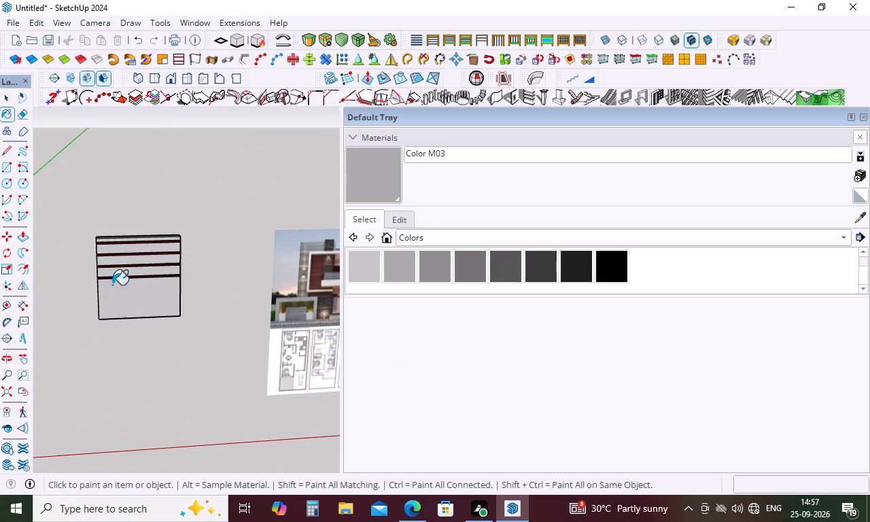
{"action": "scroll", "coordinate": [96, 281], "scroll_direction": "up", "scroll_amount": 9}
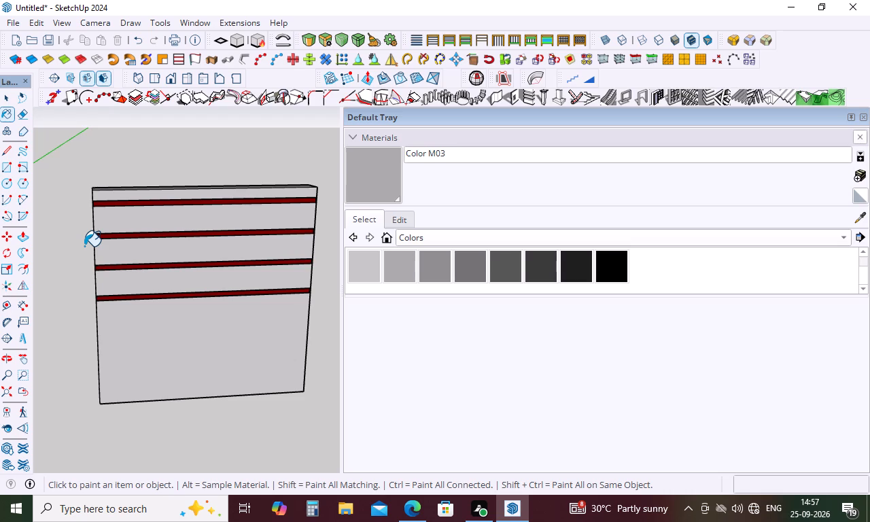
{"action": "scroll", "coordinate": [382, 268], "scroll_direction": "up", "scroll_amount": 3}
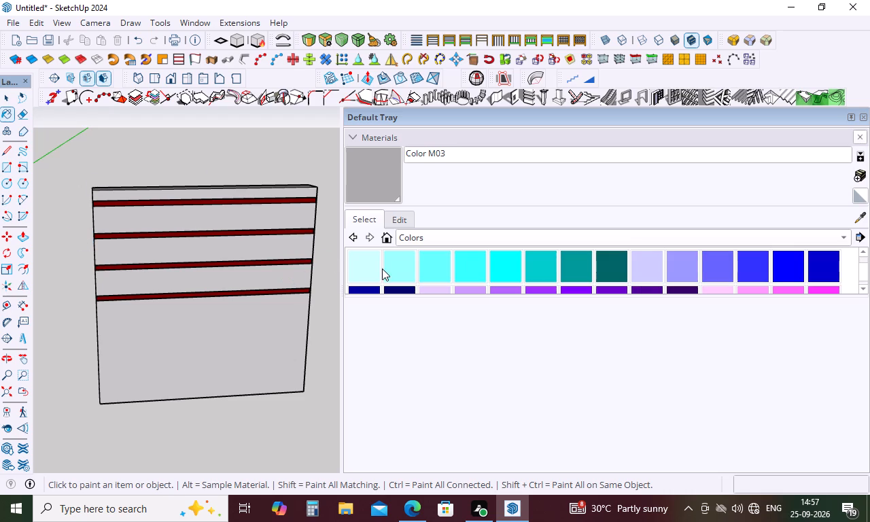
{"action": "left_click", "coordinate": [401, 259]}
{"action": "left_click", "coordinate": [187, 272]}
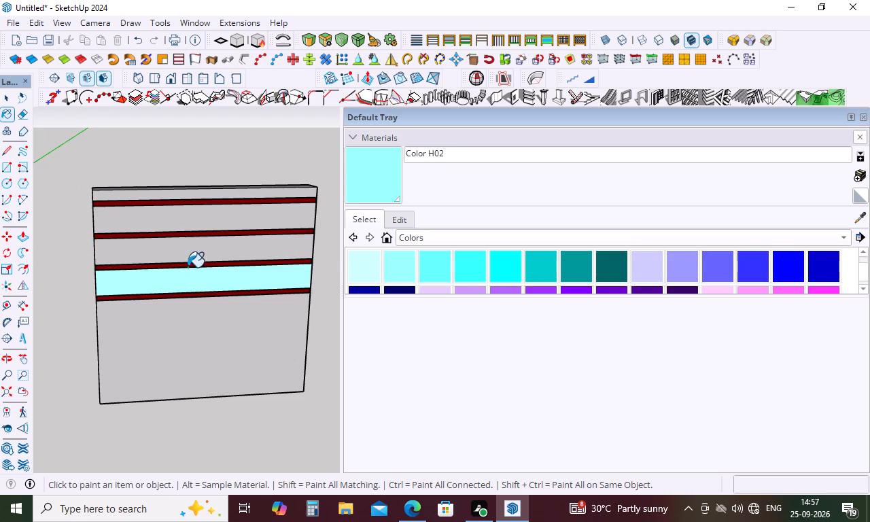
{"action": "left_click", "coordinate": [195, 251]}
{"action": "left_click", "coordinate": [200, 228]}
{"action": "left_click", "coordinate": [217, 192]}
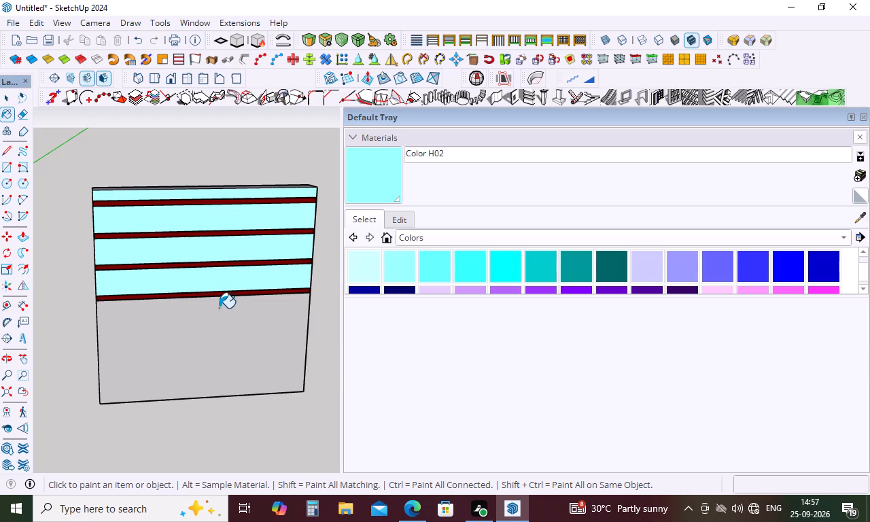
{"action": "left_click", "coordinate": [219, 309]}
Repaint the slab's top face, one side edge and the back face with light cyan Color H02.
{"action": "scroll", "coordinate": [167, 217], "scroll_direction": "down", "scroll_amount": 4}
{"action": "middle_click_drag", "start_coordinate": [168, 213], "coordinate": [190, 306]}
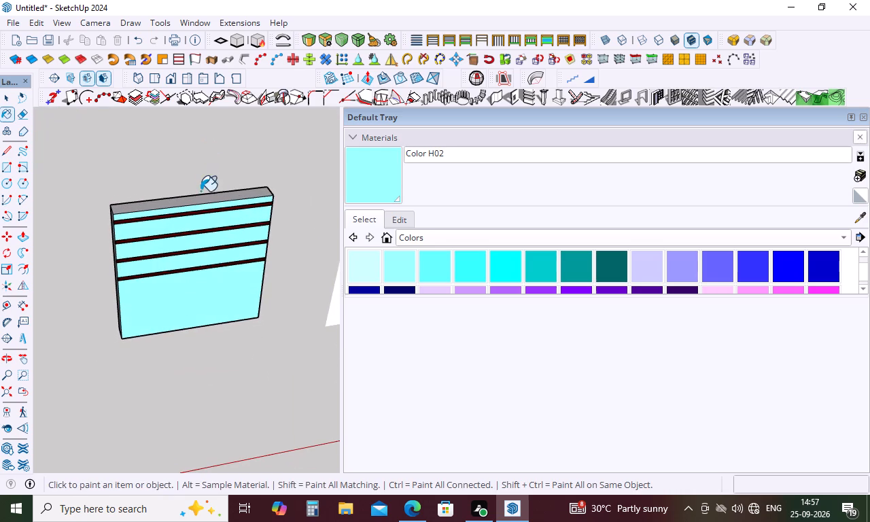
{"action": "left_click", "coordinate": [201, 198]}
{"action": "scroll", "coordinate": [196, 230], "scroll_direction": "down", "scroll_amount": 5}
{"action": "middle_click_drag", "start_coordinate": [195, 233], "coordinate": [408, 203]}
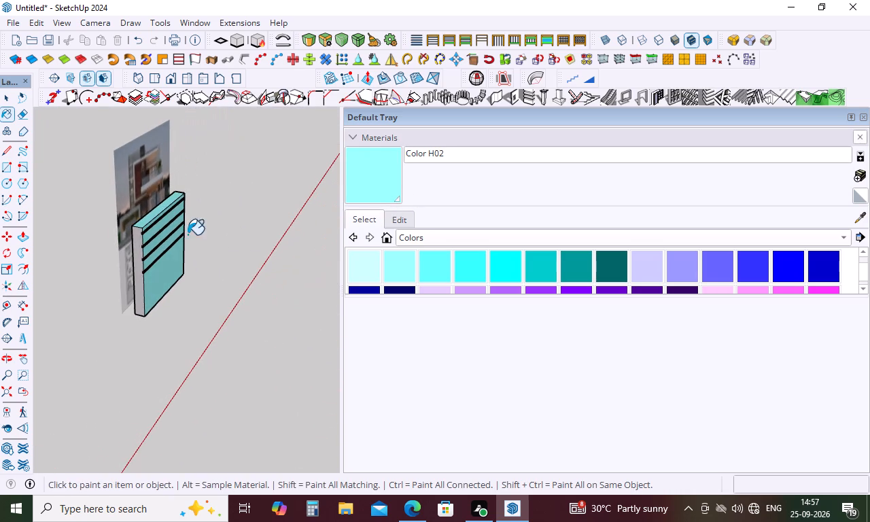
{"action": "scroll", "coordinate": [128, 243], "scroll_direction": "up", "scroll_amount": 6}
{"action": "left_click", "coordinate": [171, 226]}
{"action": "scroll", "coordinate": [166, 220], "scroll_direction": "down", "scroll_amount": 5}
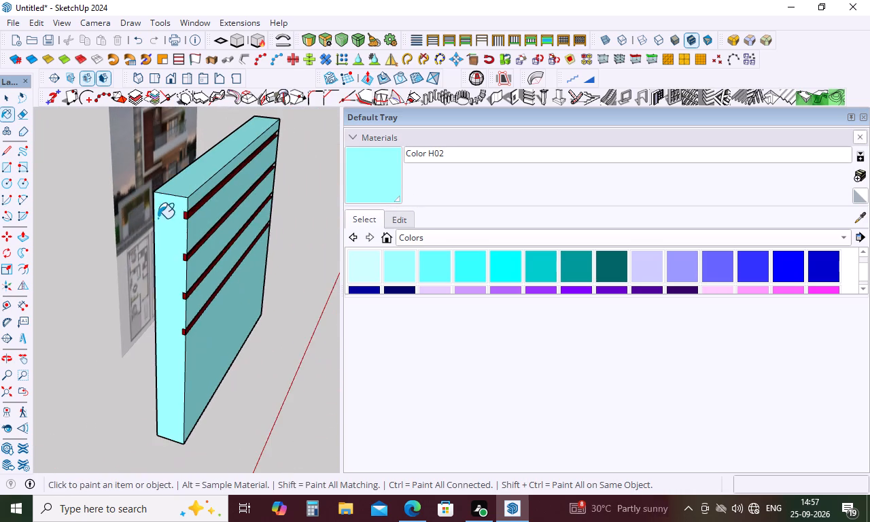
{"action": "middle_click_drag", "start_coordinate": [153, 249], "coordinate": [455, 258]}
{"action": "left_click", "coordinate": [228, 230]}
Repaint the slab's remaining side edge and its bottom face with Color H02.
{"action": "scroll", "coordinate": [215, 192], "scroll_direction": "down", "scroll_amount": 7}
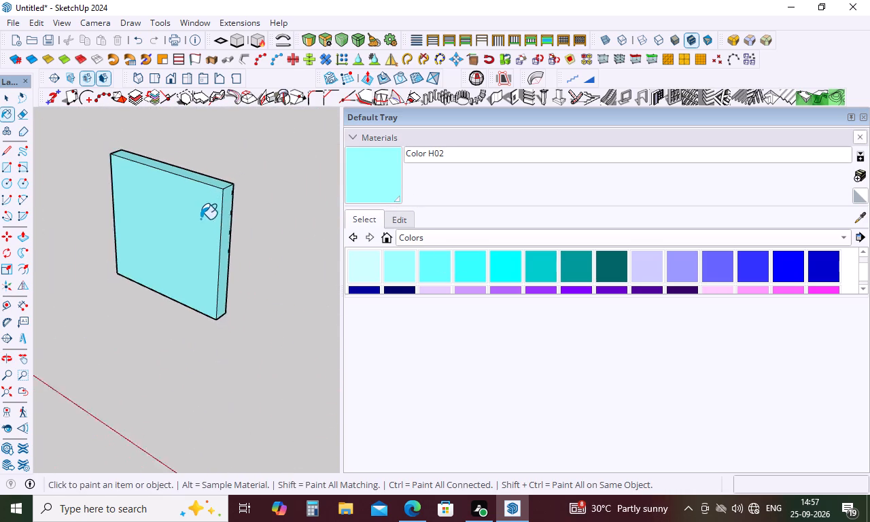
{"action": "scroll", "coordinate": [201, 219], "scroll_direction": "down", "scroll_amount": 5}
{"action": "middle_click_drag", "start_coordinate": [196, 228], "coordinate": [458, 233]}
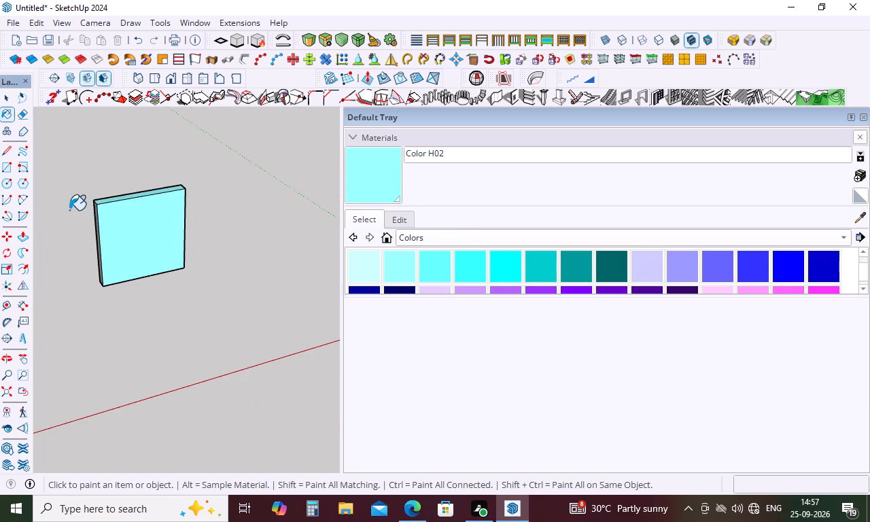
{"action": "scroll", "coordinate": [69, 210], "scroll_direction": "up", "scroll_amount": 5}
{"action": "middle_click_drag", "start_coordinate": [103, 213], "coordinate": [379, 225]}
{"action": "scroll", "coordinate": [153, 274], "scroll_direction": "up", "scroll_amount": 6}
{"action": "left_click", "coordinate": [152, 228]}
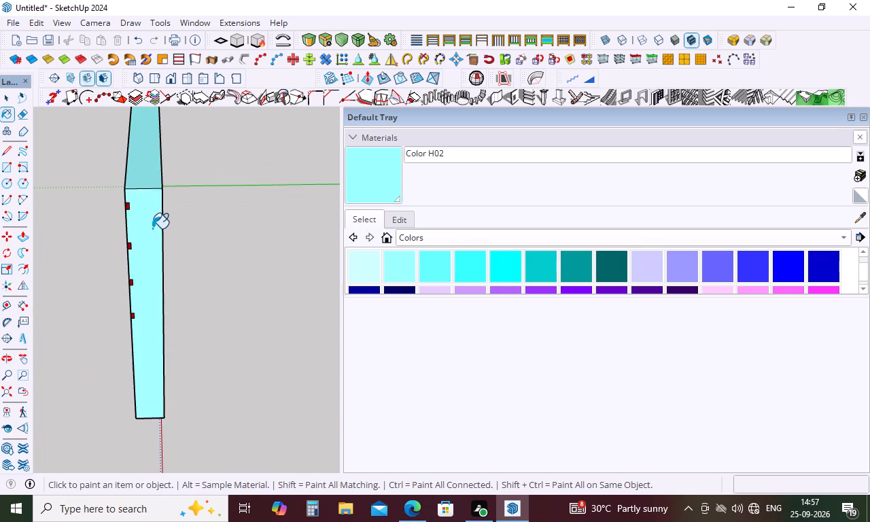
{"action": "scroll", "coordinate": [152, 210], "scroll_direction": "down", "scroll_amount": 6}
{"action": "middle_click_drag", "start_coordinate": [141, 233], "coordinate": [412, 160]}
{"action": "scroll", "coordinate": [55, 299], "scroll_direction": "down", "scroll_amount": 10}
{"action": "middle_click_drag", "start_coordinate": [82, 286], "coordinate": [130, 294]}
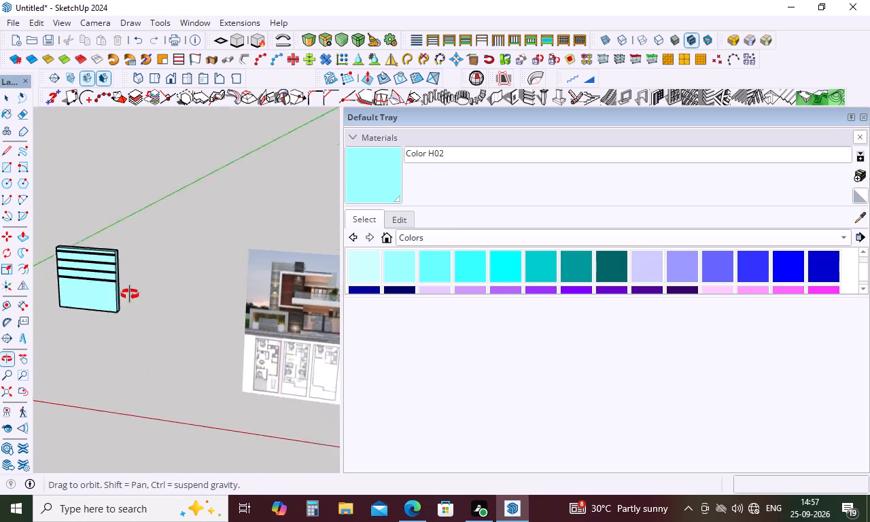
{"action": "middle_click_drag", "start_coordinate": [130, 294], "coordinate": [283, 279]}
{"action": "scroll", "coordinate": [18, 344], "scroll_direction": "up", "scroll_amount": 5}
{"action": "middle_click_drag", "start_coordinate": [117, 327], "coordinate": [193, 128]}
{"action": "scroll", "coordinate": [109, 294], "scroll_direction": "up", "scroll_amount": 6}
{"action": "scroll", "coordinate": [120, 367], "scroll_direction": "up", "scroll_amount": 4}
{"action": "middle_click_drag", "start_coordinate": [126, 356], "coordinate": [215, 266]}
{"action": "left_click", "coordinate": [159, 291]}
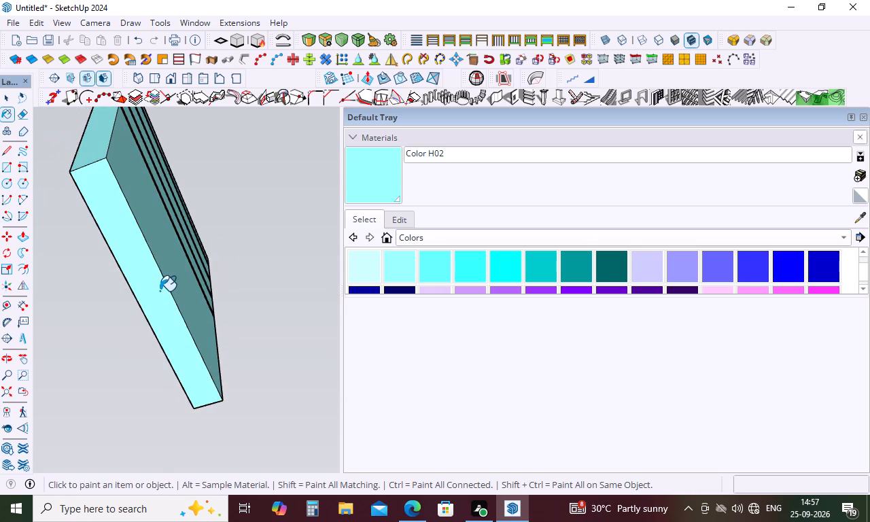
Examine the repainted slab from several angles and compare its colour with the reference image.
{"action": "scroll", "coordinate": [177, 258], "scroll_direction": "down", "scroll_amount": 5}
{"action": "middle_click_drag", "start_coordinate": [173, 260], "coordinate": [90, 358]}
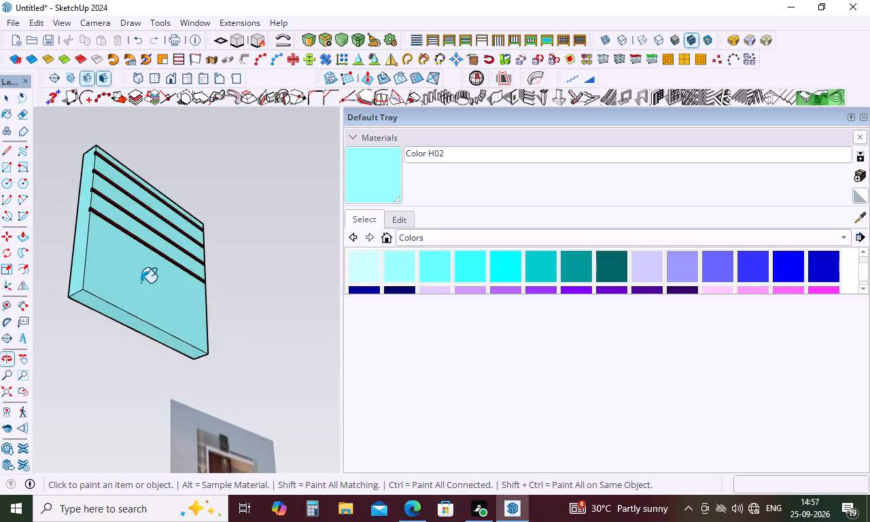
{"action": "scroll", "coordinate": [145, 278], "scroll_direction": "down", "scroll_amount": 14}
{"action": "middle_click_drag", "start_coordinate": [146, 304], "coordinate": [65, 443]}
{"action": "middle_click_drag", "start_coordinate": [150, 301], "coordinate": [133, 358]}
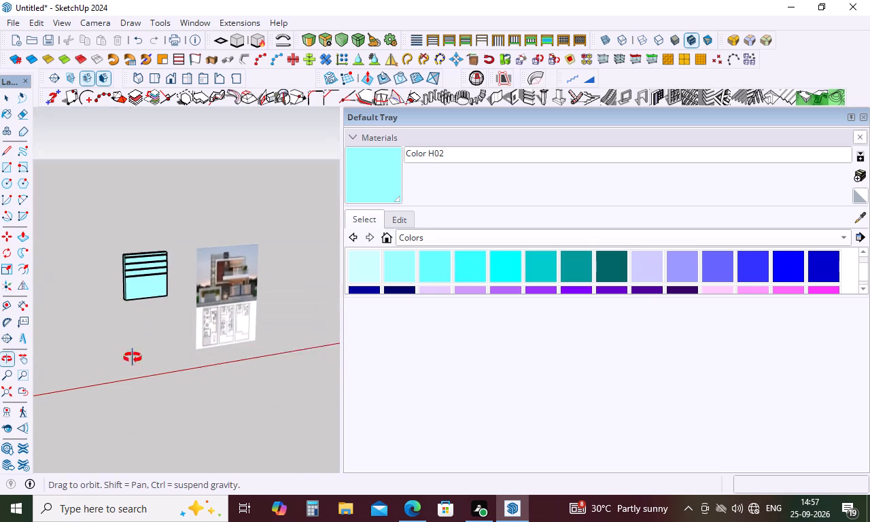
{"action": "middle_click_drag", "start_coordinate": [133, 358], "coordinate": [111, 386]}
{"action": "middle_click_drag", "start_coordinate": [190, 289], "coordinate": [77, 400]}
{"action": "scroll", "coordinate": [130, 268], "scroll_direction": "up", "scroll_amount": 9}
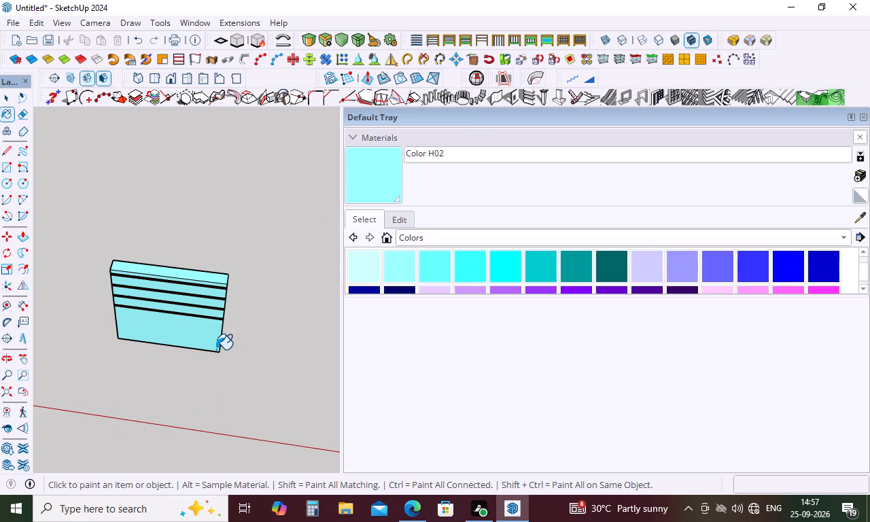
Repaint all five flat areas of the slab's grooved front with pale cyan Color H01, leaving the grooves dark red.
{"action": "left_click", "coordinate": [372, 279]}
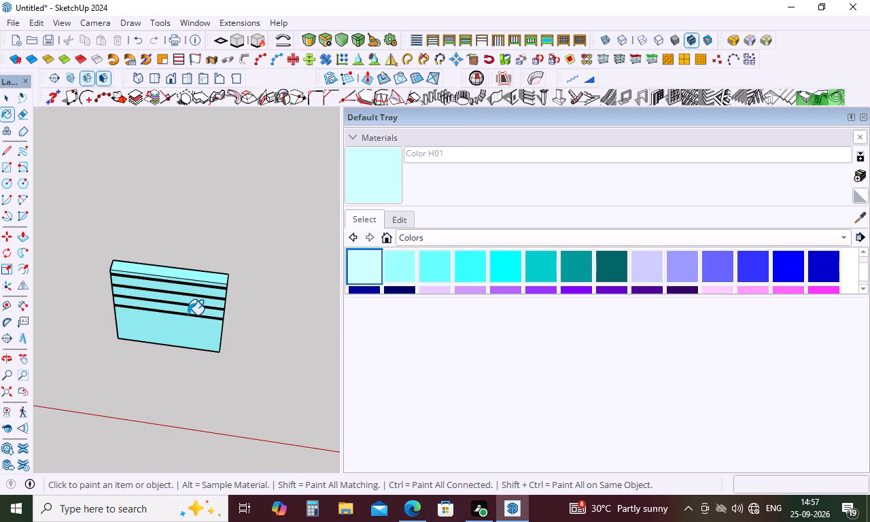
{"action": "middle_click_drag", "start_coordinate": [188, 315], "coordinate": [237, 206]}
{"action": "scroll", "coordinate": [128, 377], "scroll_direction": "up", "scroll_amount": 5}
{"action": "scroll", "coordinate": [150, 309], "scroll_direction": "up", "scroll_amount": 4}
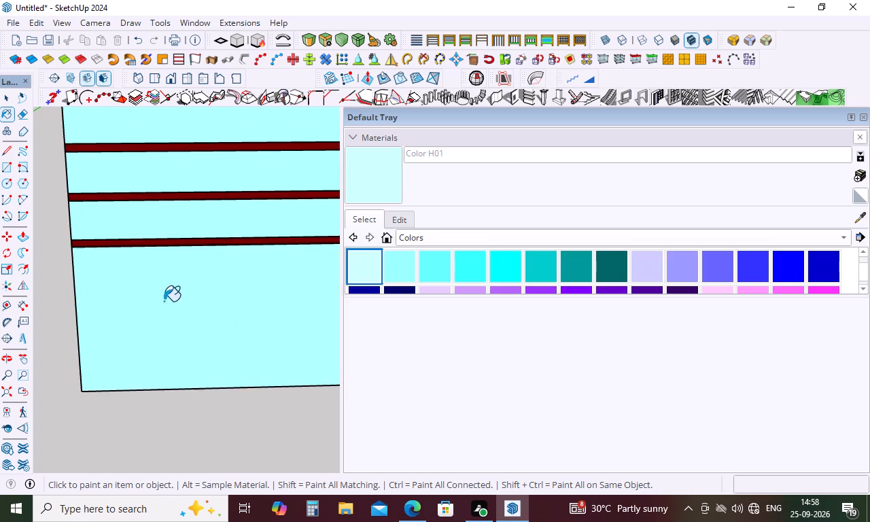
{"action": "left_click", "coordinate": [167, 302]}
{"action": "left_click", "coordinate": [232, 215]}
{"action": "left_click", "coordinate": [243, 189]}
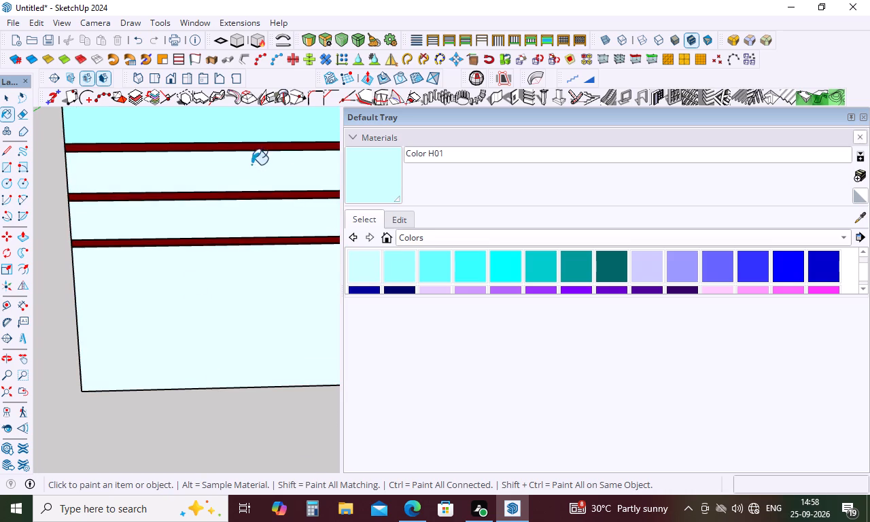
{"action": "scroll", "coordinate": [249, 169], "scroll_direction": "down", "scroll_amount": 10}
{"action": "scroll", "coordinate": [245, 142], "scroll_direction": "up", "scroll_amount": 6}
{"action": "left_click", "coordinate": [243, 141]}
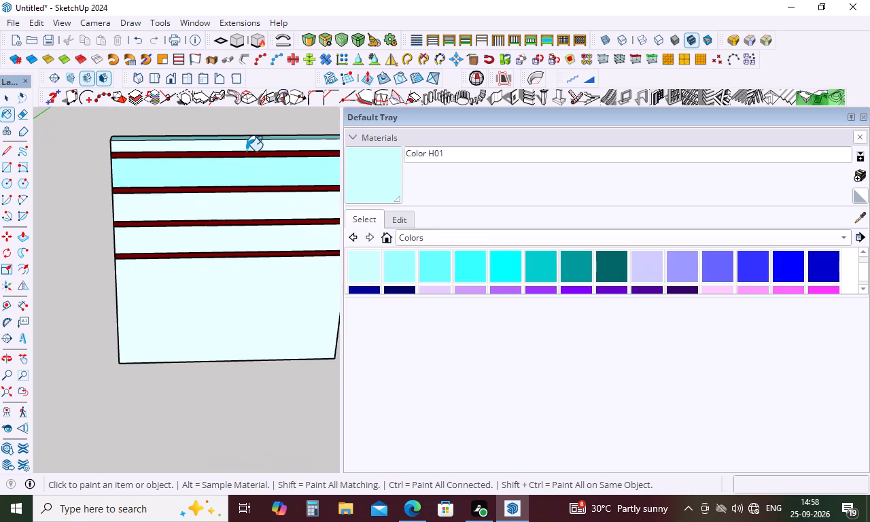
{"action": "left_click", "coordinate": [246, 167]}
Repaint the slab's top face, one side edge and the back face with Color H01.
{"action": "scroll", "coordinate": [169, 206], "scroll_direction": "down", "scroll_amount": 5}
{"action": "middle_click_drag", "start_coordinate": [169, 206], "coordinate": [167, 306]}
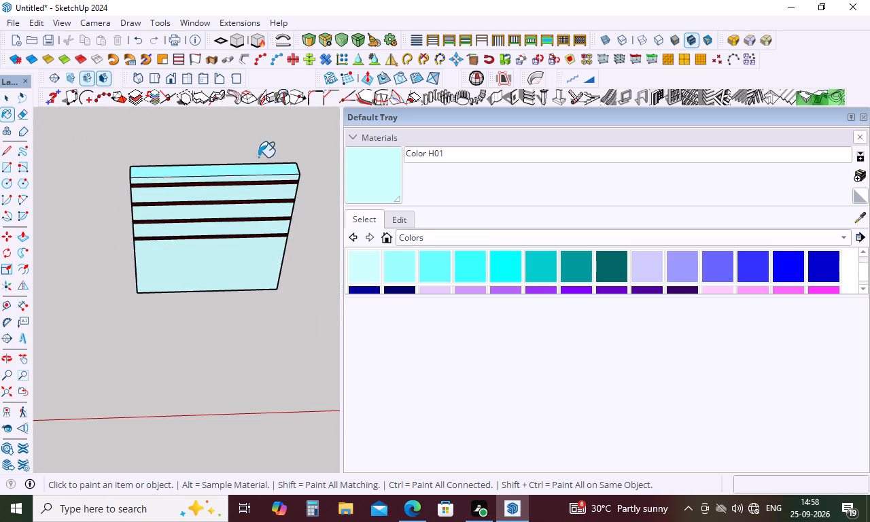
{"action": "left_click", "coordinate": [256, 166]}
{"action": "scroll", "coordinate": [239, 180], "scroll_direction": "down", "scroll_amount": 5}
{"action": "middle_click_drag", "start_coordinate": [184, 204], "coordinate": [419, 129]}
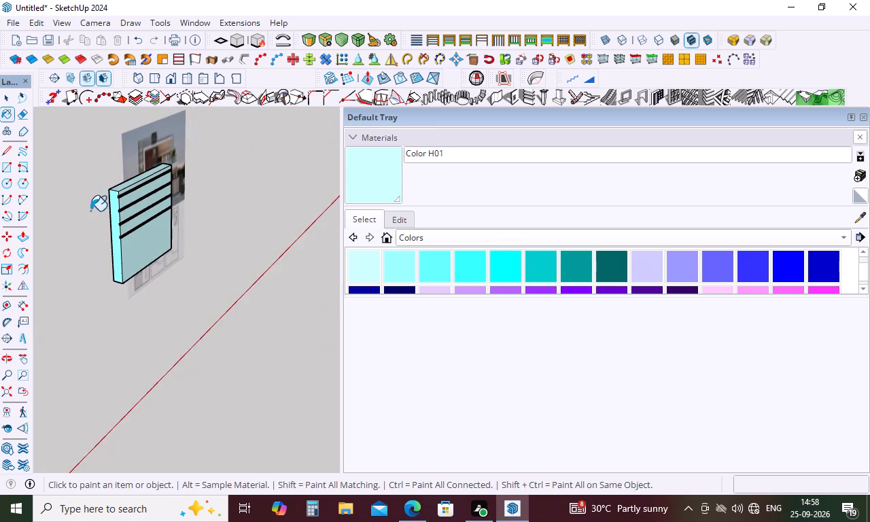
{"action": "middle_click_drag", "start_coordinate": [88, 213], "coordinate": [226, 143]}
{"action": "scroll", "coordinate": [127, 204], "scroll_direction": "up", "scroll_amount": 6}
{"action": "left_click", "coordinate": [116, 209]}
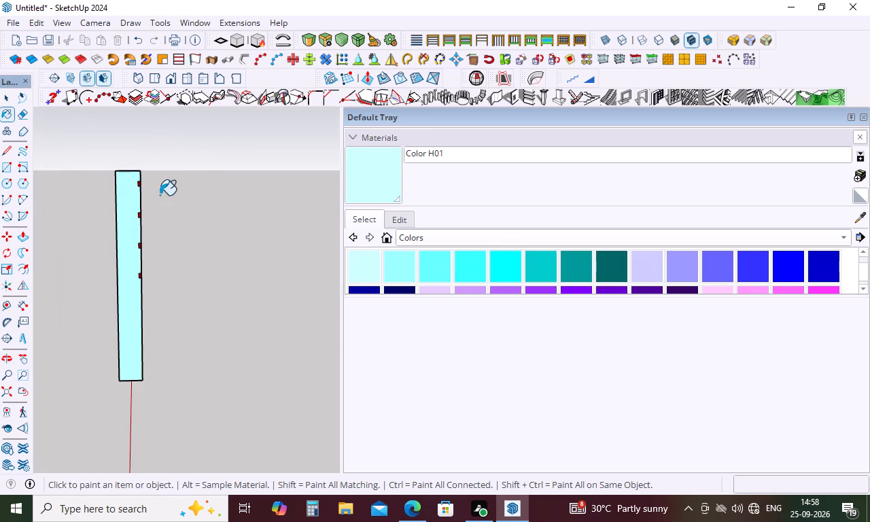
{"action": "left_click_drag", "start_coordinate": [120, 206], "coordinate": [130, 206]}
{"action": "scroll", "coordinate": [115, 202], "scroll_direction": "down", "scroll_amount": 5}
{"action": "middle_click_drag", "start_coordinate": [116, 206], "coordinate": [383, 222]}
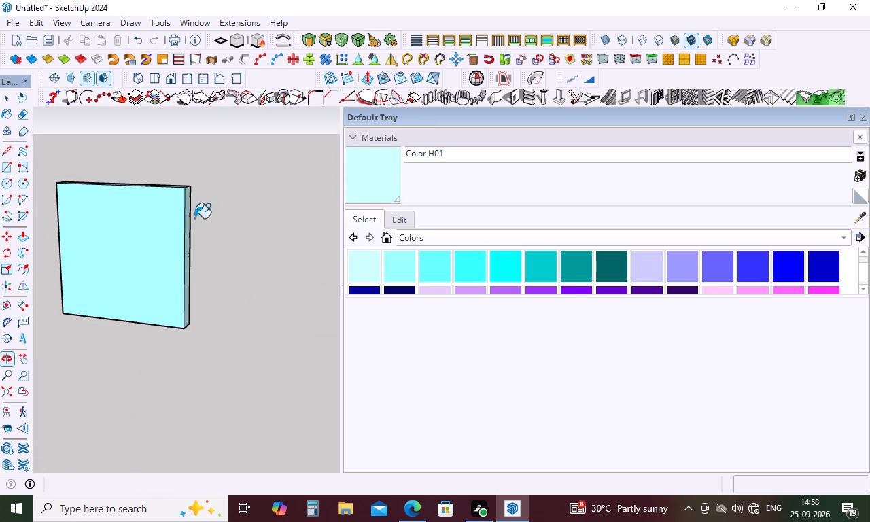
{"action": "left_click", "coordinate": [179, 220]}
Repaint the slab's remaining side edge and its bottom face with Color H01.
{"action": "scroll", "coordinate": [169, 250], "scroll_direction": "down", "scroll_amount": 5}
{"action": "middle_click_drag", "start_coordinate": [185, 287], "coordinate": [490, 226]}
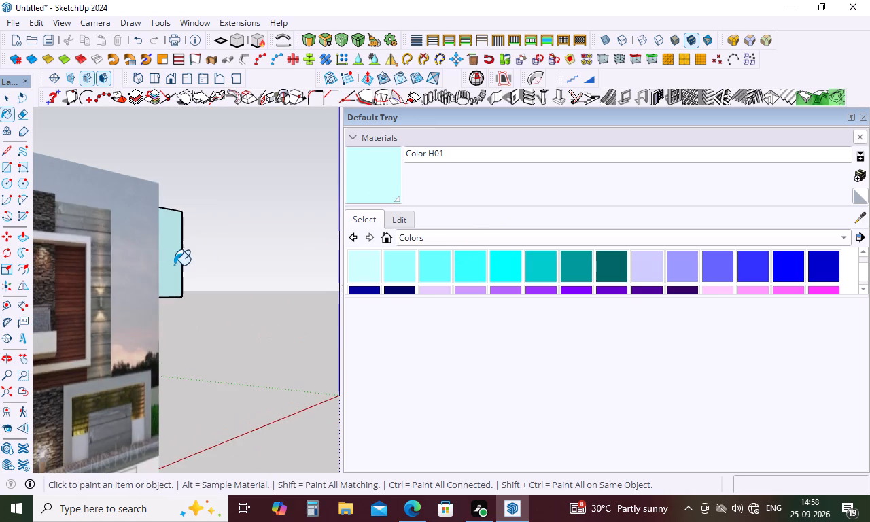
{"action": "scroll", "coordinate": [174, 265], "scroll_direction": "down", "scroll_amount": 5}
{"action": "middle_click_drag", "start_coordinate": [172, 259], "coordinate": [320, 349]}
{"action": "scroll", "coordinate": [151, 226], "scroll_direction": "up", "scroll_amount": 5}
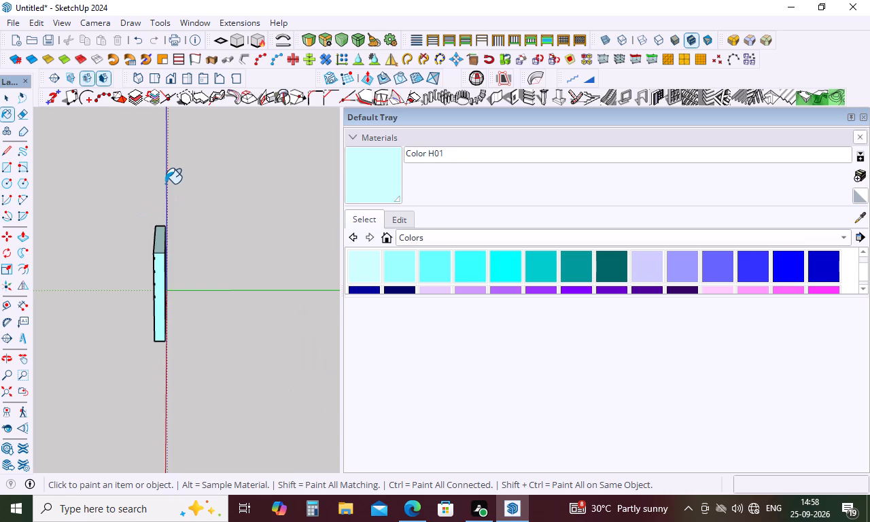
{"action": "left_click", "coordinate": [158, 258]}
{"action": "scroll", "coordinate": [158, 266], "scroll_direction": "down", "scroll_amount": 5}
{"action": "middle_click_drag", "start_coordinate": [158, 268], "coordinate": [493, 211]}
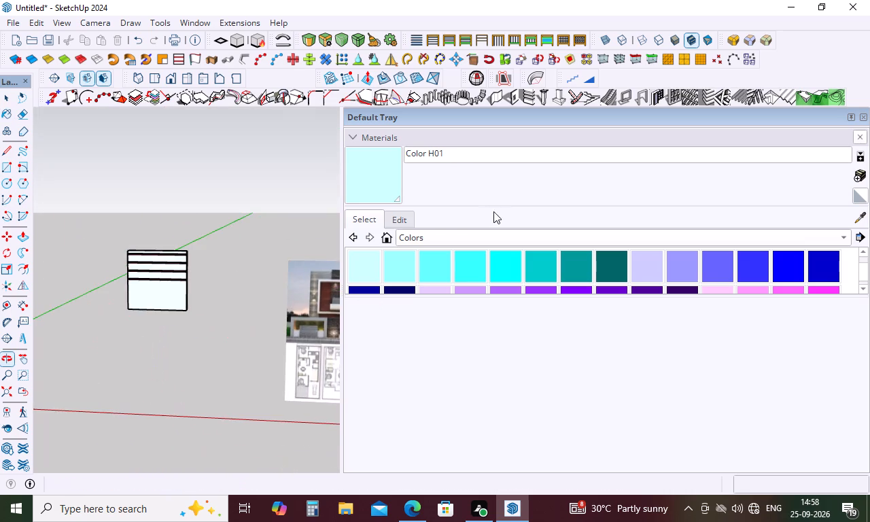
{"action": "middle_click_drag", "start_coordinate": [196, 279], "coordinate": [329, 260]}
{"action": "middle_click_drag", "start_coordinate": [146, 297], "coordinate": [197, 97]}
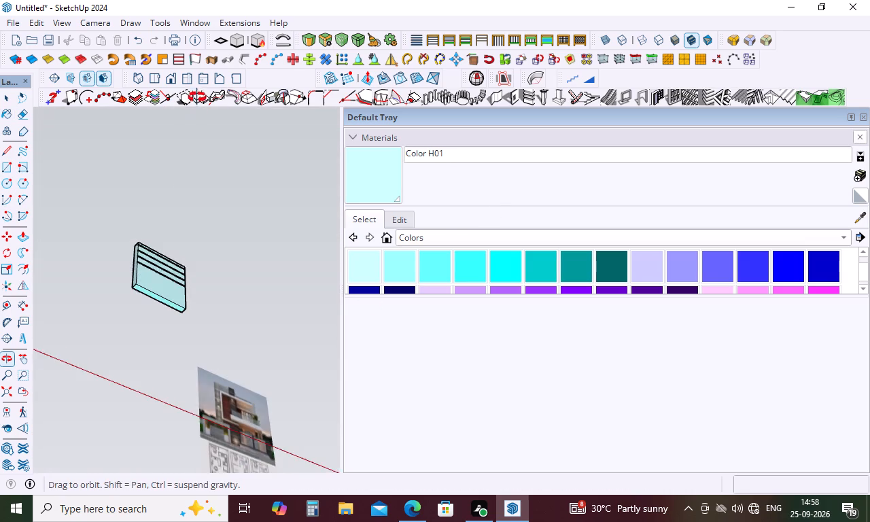
{"action": "middle_click_drag", "start_coordinate": [197, 97], "coordinate": [197, 97]}
{"action": "scroll", "coordinate": [156, 310], "scroll_direction": "up", "scroll_amount": 14}
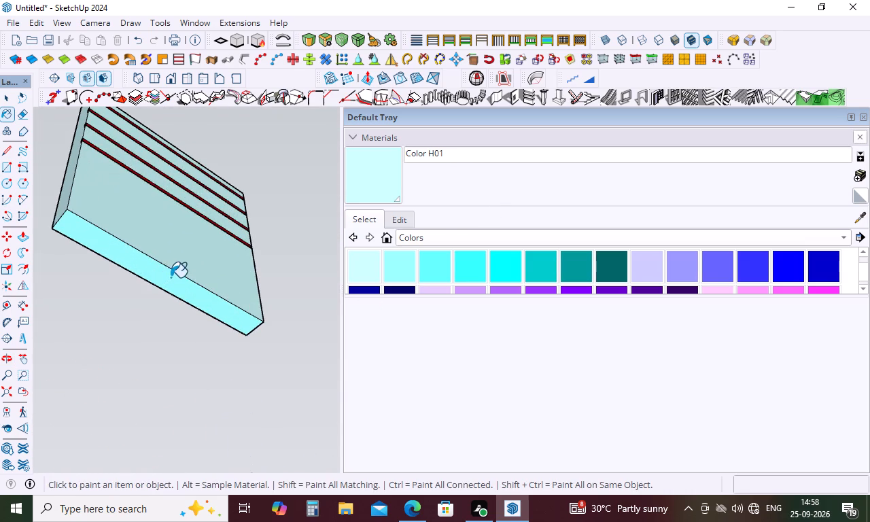
{"action": "left_click", "coordinate": [171, 277]}
Copy the whole grooved slab 6' 11 5/8" sideways along its width so the copy sits directly against the original.
{"action": "scroll", "coordinate": [166, 243], "scroll_direction": "down", "scroll_amount": 5}
{"action": "middle_click_drag", "start_coordinate": [178, 251], "coordinate": [198, 413]}
{"action": "middle_click_drag", "start_coordinate": [160, 241], "coordinate": [153, 408]}
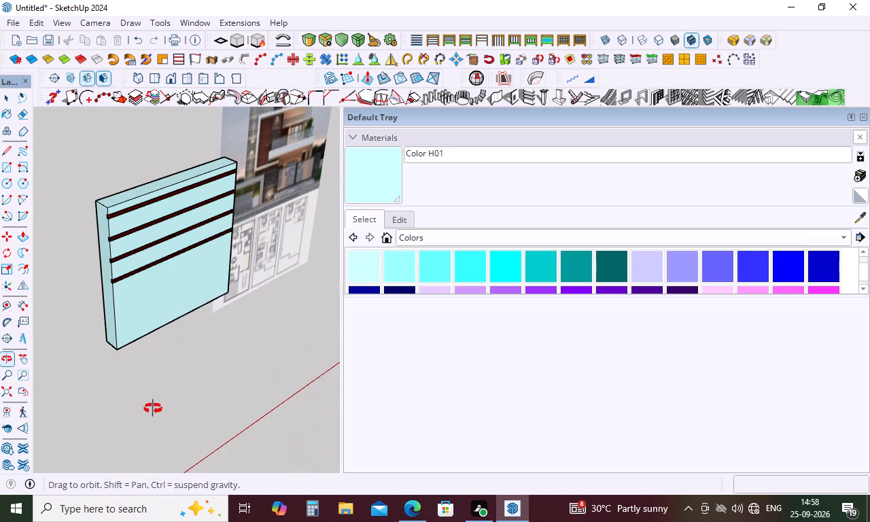
{"action": "middle_click_drag", "start_coordinate": [153, 408], "coordinate": [152, 408]}
{"action": "middle_click_drag", "start_coordinate": [175, 288], "coordinate": [43, 200]}
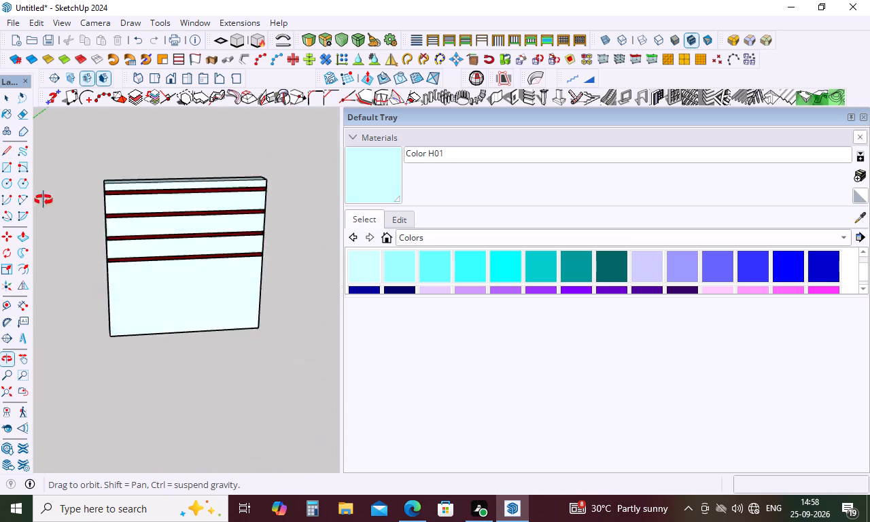
{"action": "middle_click_drag", "start_coordinate": [43, 200], "coordinate": [93, 154]}
{"action": "key", "text": "space"}
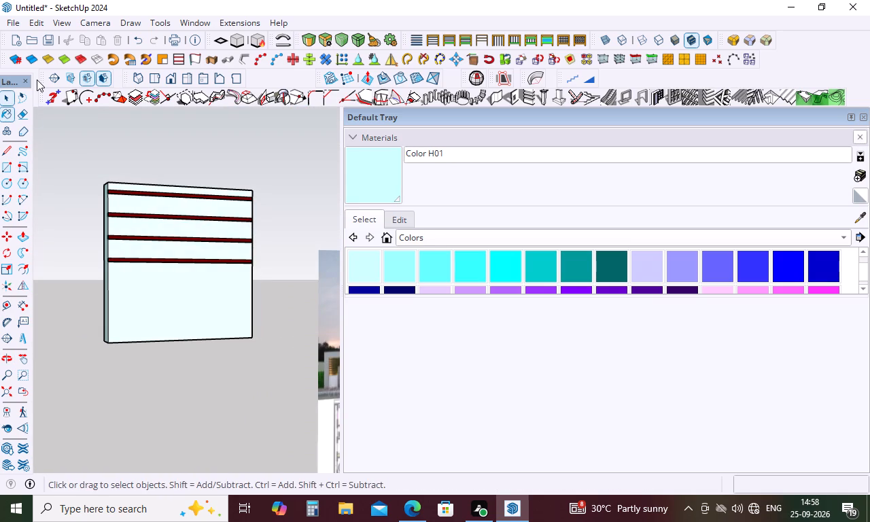
{"action": "left_click_drag", "start_coordinate": [71, 158], "coordinate": [72, 160]}
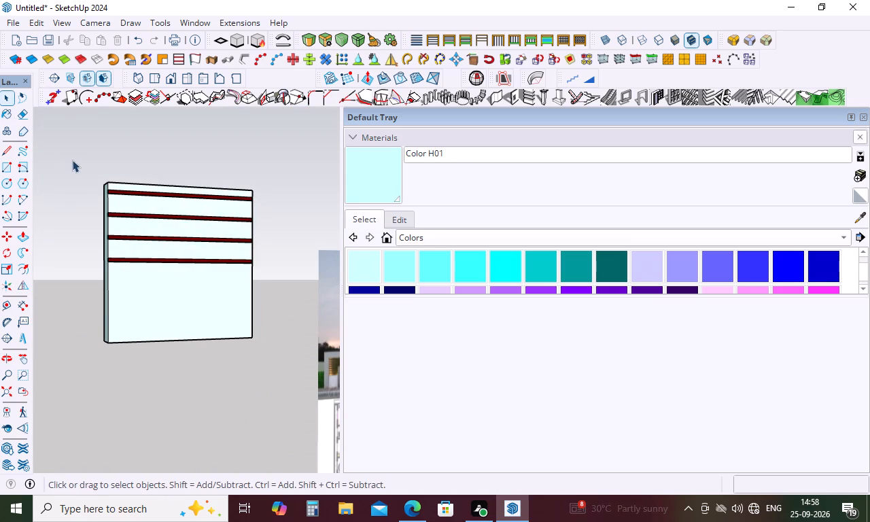
{"action": "left_click_drag", "start_coordinate": [72, 160], "coordinate": [277, 382]}
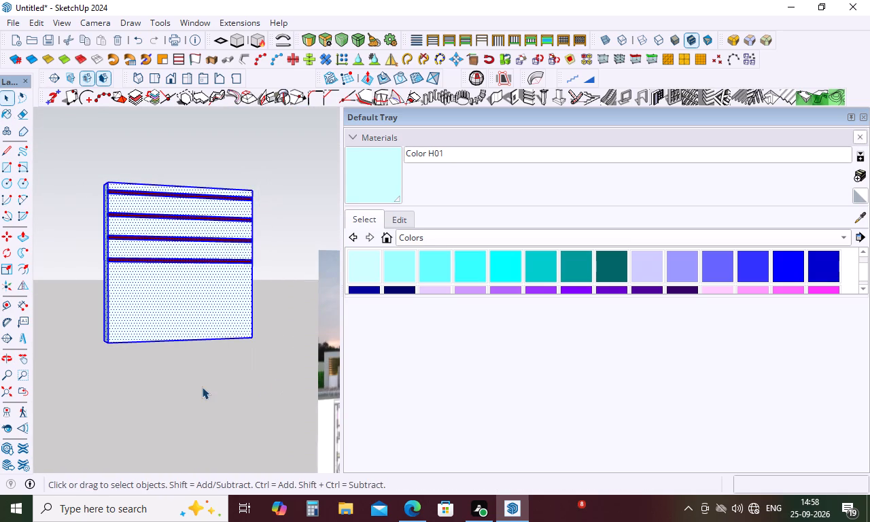
{"action": "key", "text": "m"}
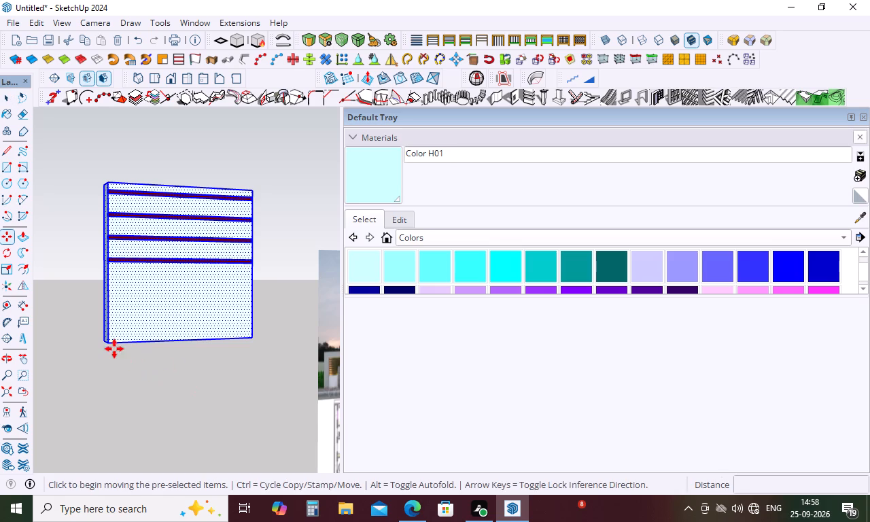
{"action": "left_click", "coordinate": [109, 343]}
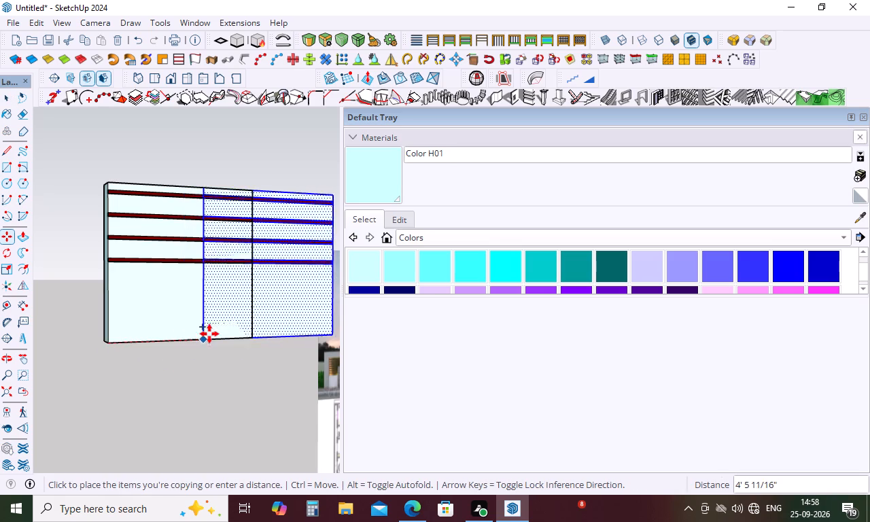
{"action": "left_click", "coordinate": [252, 341]}
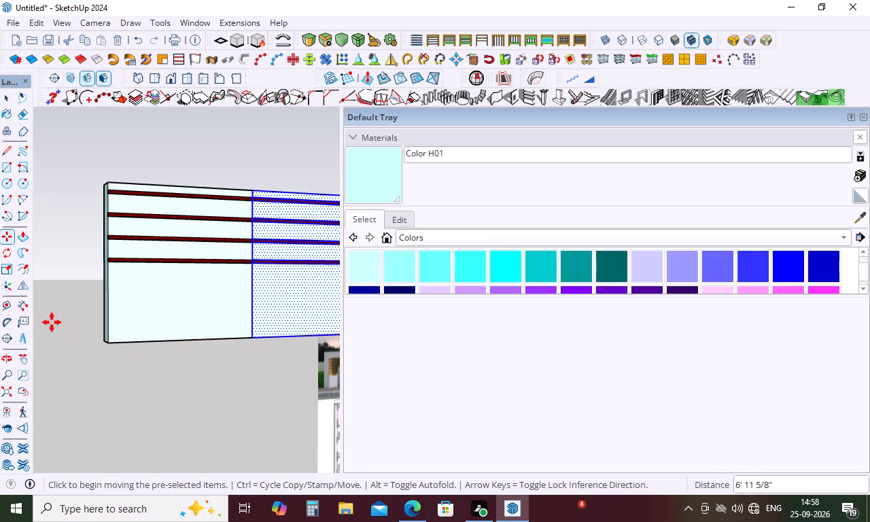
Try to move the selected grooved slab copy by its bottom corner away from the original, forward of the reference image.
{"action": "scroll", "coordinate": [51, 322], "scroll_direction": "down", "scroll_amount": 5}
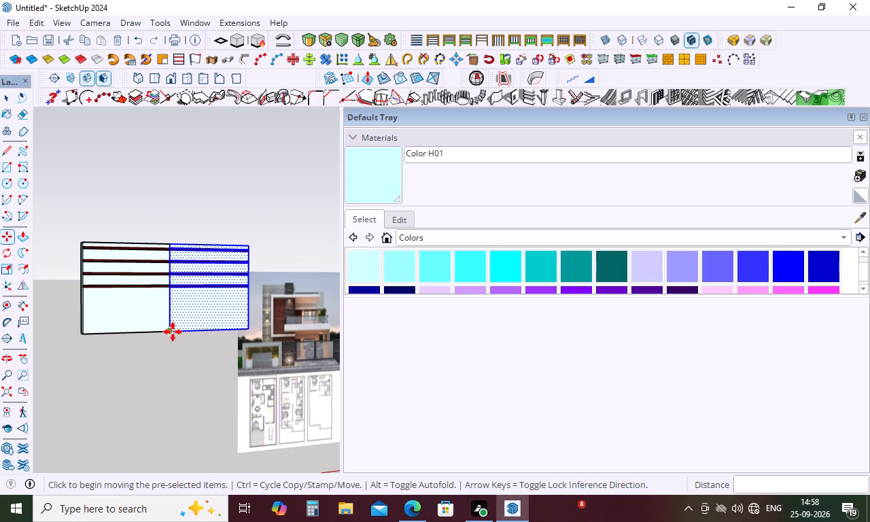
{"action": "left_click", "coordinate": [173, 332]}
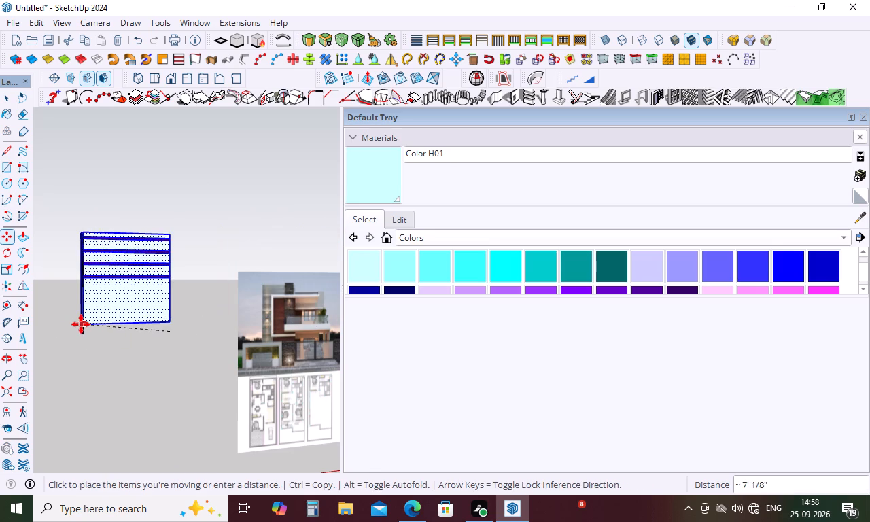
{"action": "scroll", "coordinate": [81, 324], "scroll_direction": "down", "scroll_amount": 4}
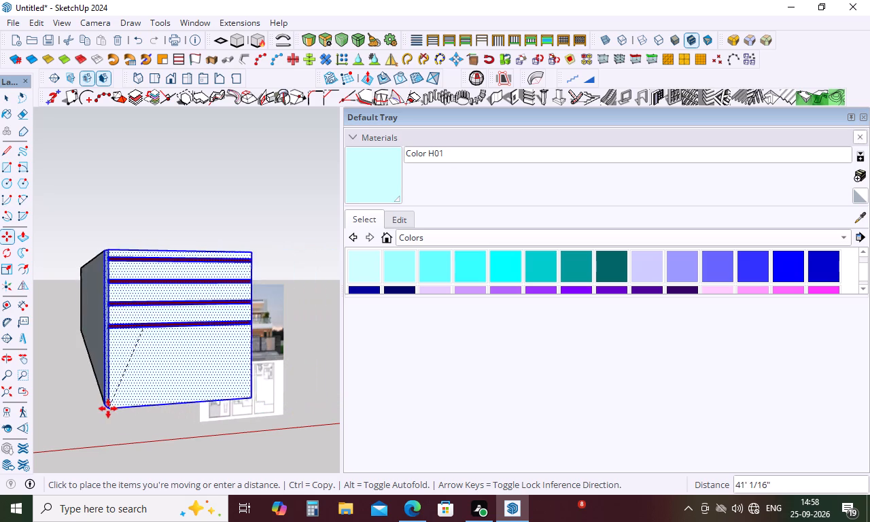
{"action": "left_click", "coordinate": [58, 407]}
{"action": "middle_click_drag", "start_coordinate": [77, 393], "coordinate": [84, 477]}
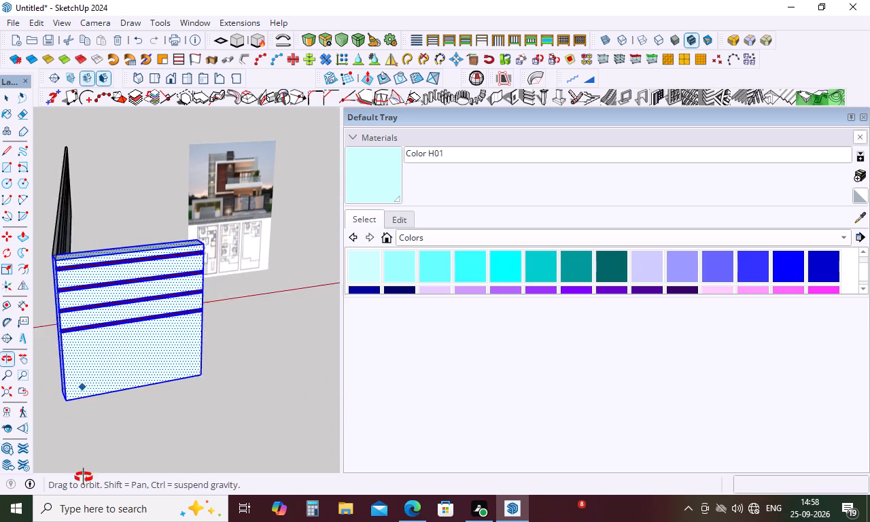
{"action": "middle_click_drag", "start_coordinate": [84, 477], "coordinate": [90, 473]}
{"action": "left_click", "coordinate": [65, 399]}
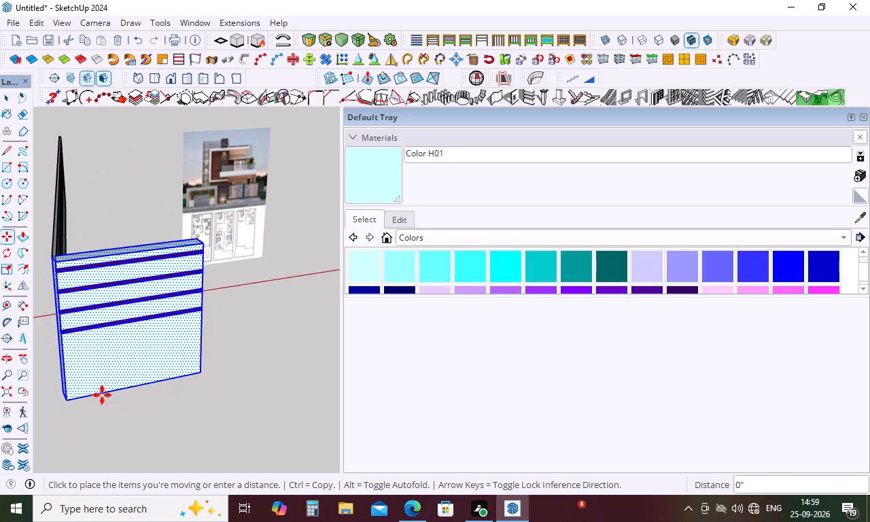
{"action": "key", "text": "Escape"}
Delete the moved grooved slab and all the stretched edges it leaves behind.
{"action": "key", "text": "space"}
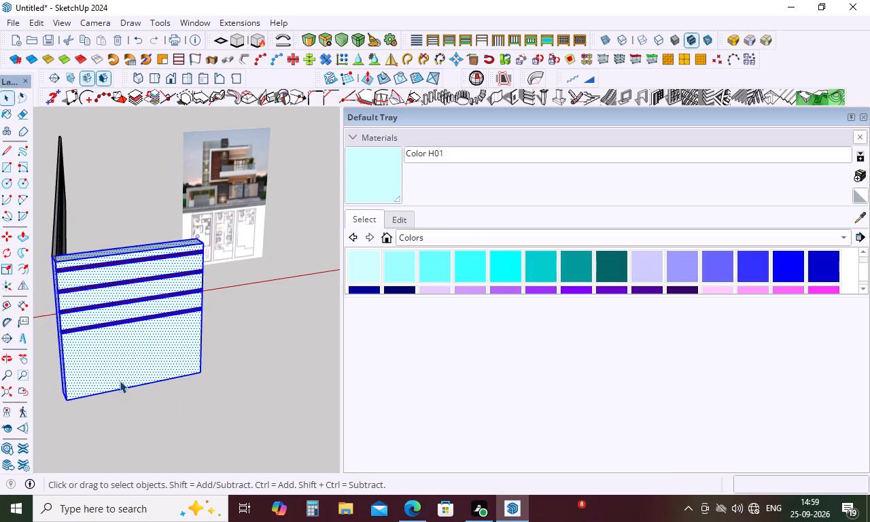
{"action": "key", "text": "Delete"}
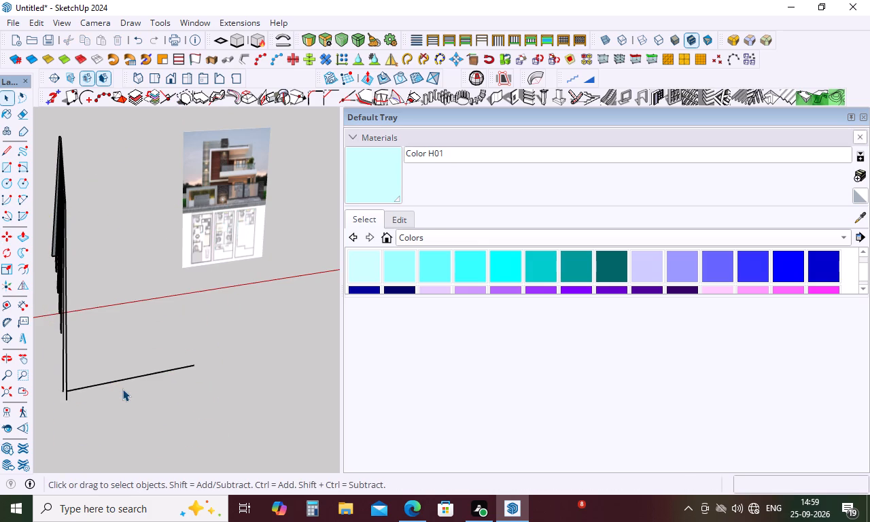
{"action": "scroll", "coordinate": [172, 336], "scroll_direction": "down", "scroll_amount": 5}
{"action": "middle_click_drag", "start_coordinate": [172, 333], "coordinate": [391, 326]}
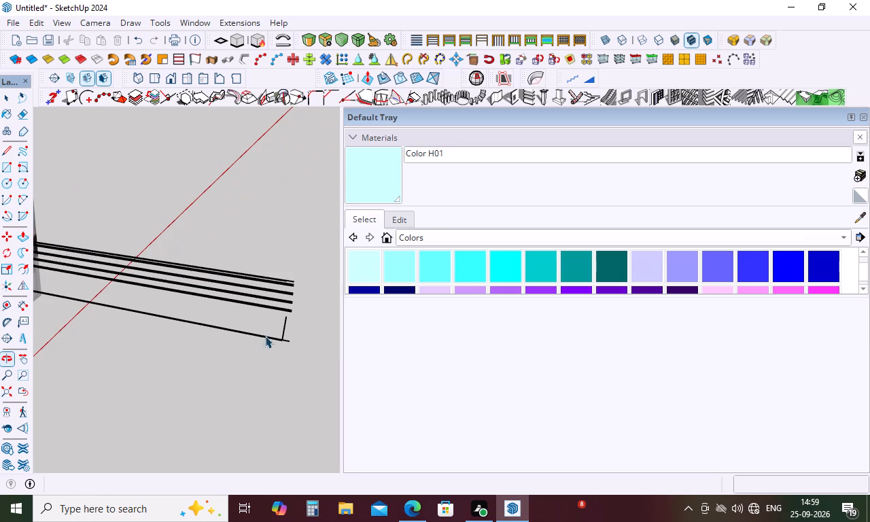
{"action": "left_click_drag", "start_coordinate": [297, 250], "coordinate": [215, 420]}
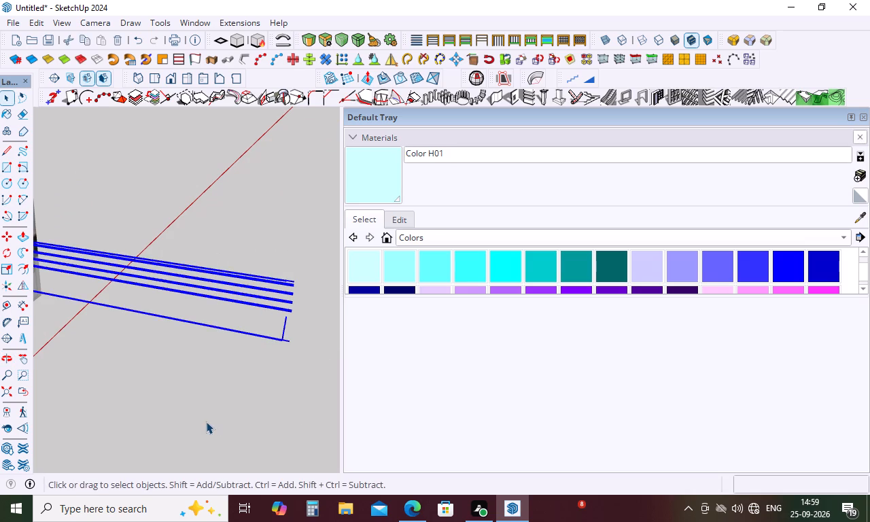
{"action": "key", "text": "Delete"}
Delete the remaining narrow pale cyan slab piece beside the reference image.
{"action": "scroll", "coordinate": [199, 423], "scroll_direction": "down", "scroll_amount": 13}
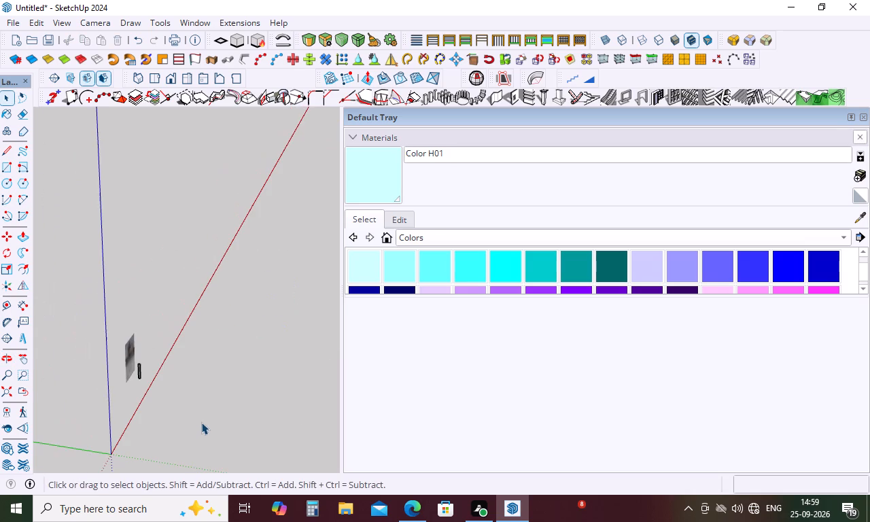
{"action": "scroll", "coordinate": [103, 381], "scroll_direction": "up", "scroll_amount": 12}
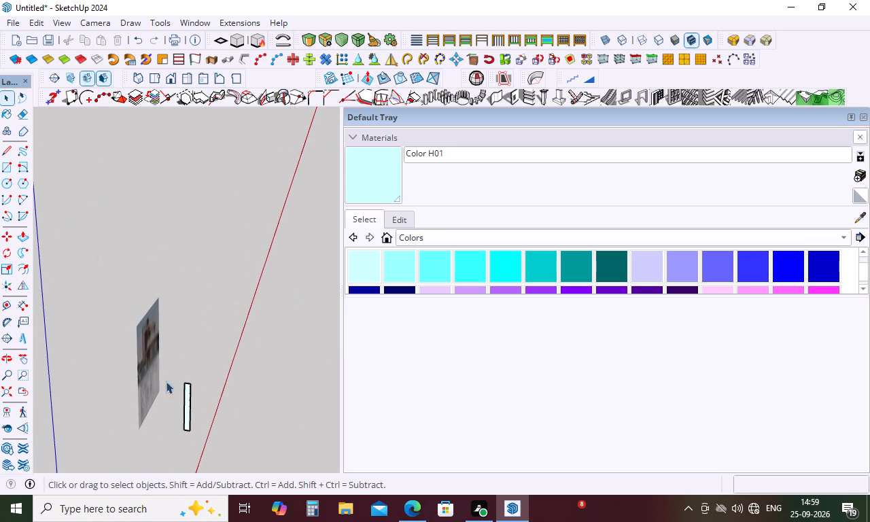
{"action": "triple_click", "coordinate": [186, 408]}
{"action": "double_click", "coordinate": [186, 408]}
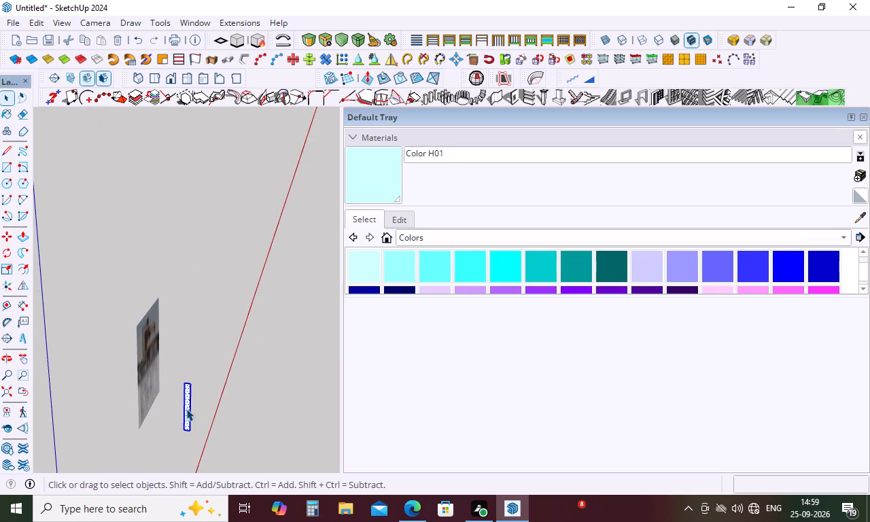
{"action": "left_click", "coordinate": [186, 408]}
{"action": "key", "text": "Delete"}
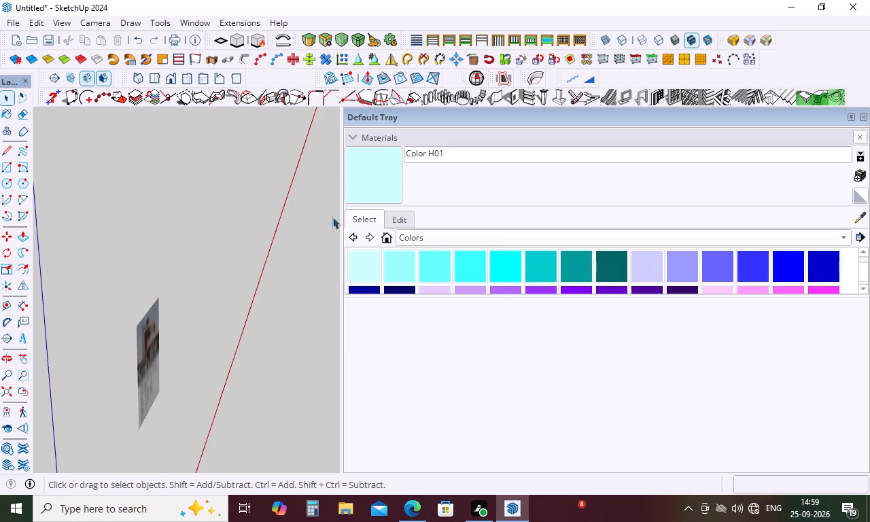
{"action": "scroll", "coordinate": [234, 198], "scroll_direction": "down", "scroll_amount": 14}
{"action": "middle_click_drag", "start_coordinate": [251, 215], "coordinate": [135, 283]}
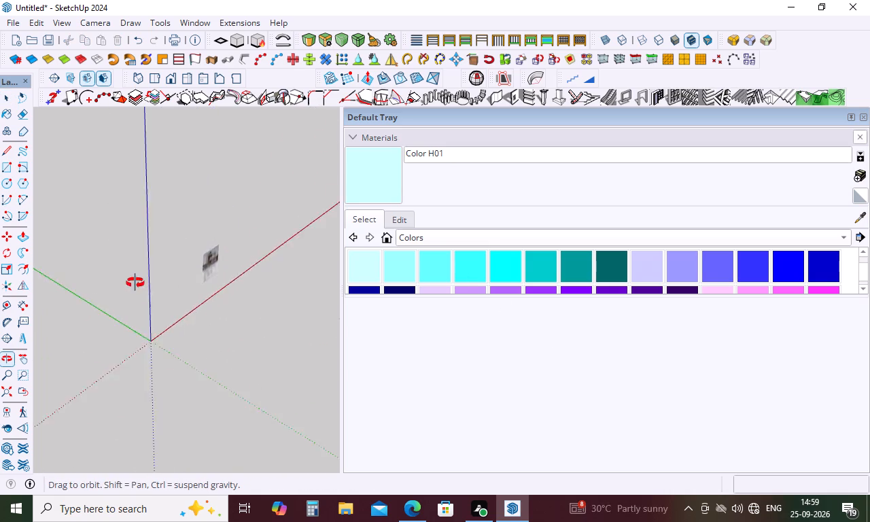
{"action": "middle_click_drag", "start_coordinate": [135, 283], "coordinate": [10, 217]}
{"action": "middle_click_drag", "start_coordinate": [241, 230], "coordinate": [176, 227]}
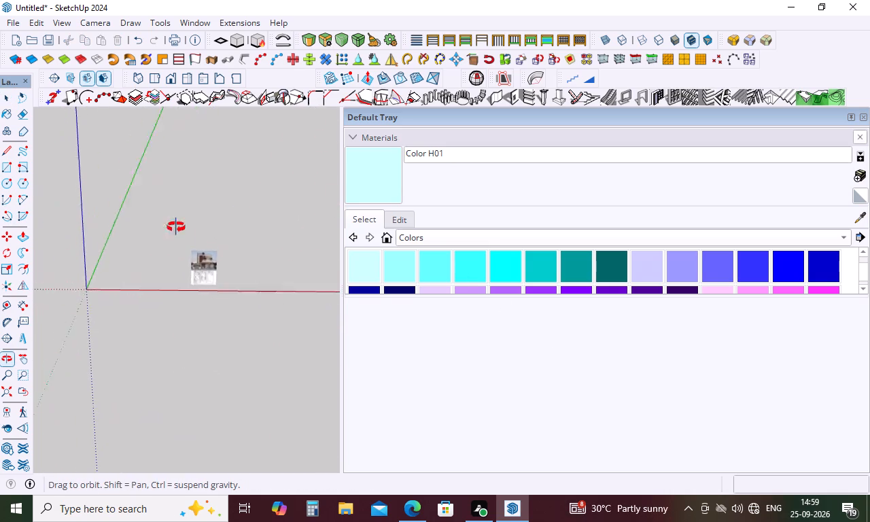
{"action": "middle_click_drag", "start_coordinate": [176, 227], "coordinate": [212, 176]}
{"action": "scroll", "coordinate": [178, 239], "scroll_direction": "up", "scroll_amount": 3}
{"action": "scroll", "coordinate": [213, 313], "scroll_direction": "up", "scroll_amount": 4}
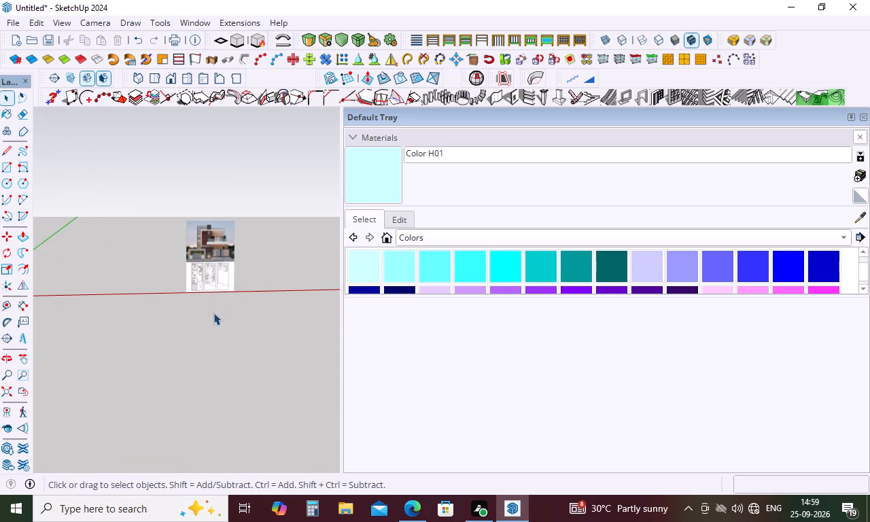
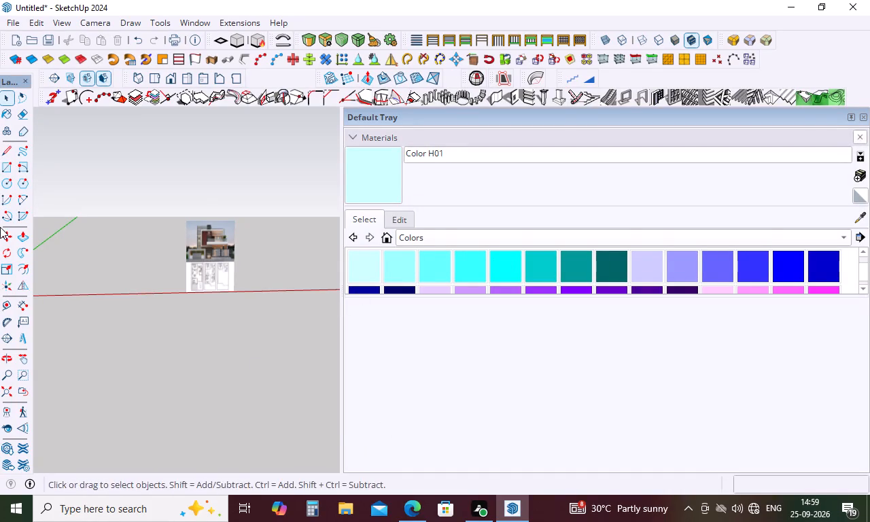
Draw a rectangle about 7' 7" by 3' 7" on the ground between the origin and the house reference image.
{"action": "left_click", "coordinate": [7, 170]}
{"action": "scroll", "coordinate": [303, 334], "scroll_direction": "down", "scroll_amount": 3}
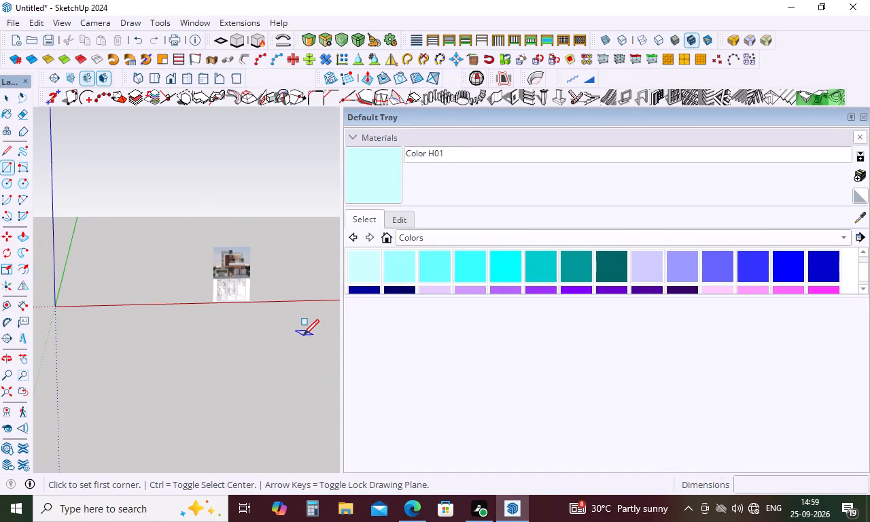
{"action": "scroll", "coordinate": [303, 335], "scroll_direction": "down", "scroll_amount": 5}
{"action": "scroll", "coordinate": [220, 309], "scroll_direction": "up", "scroll_amount": 11}
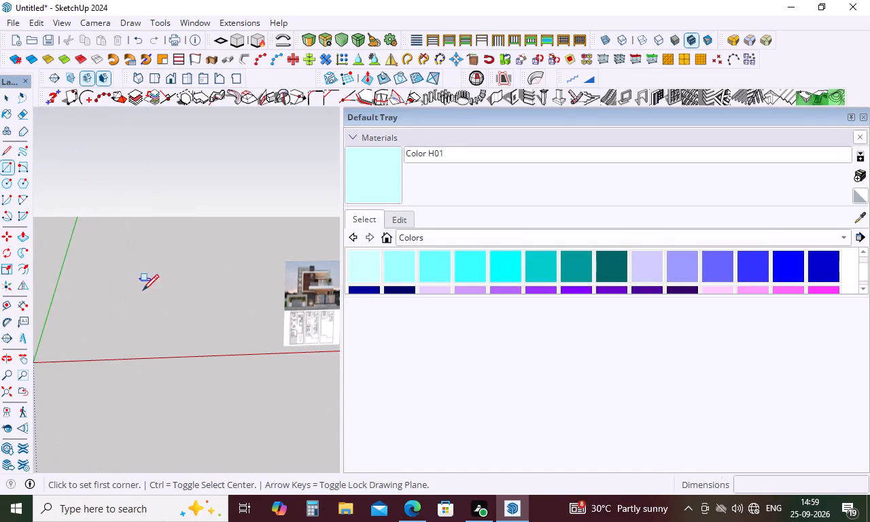
{"action": "left_click", "coordinate": [137, 344]}
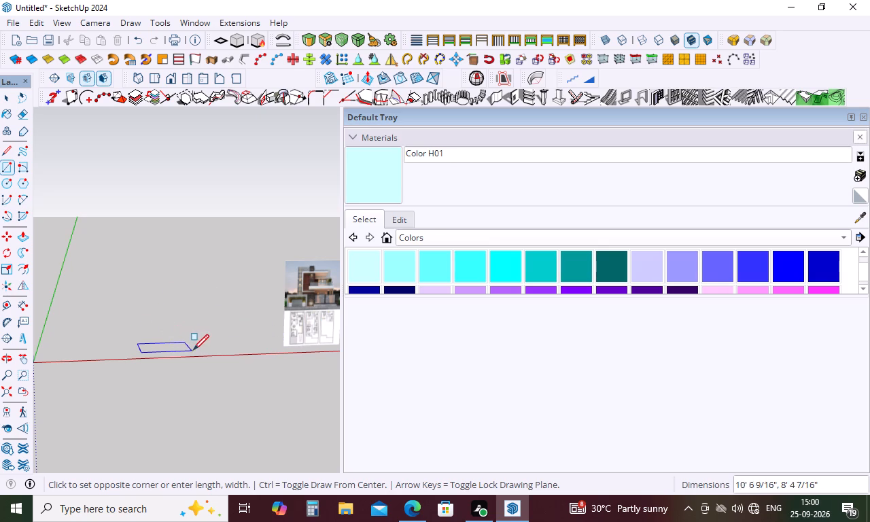
{"action": "scroll", "coordinate": [124, 339], "scroll_direction": "up", "scroll_amount": 9}
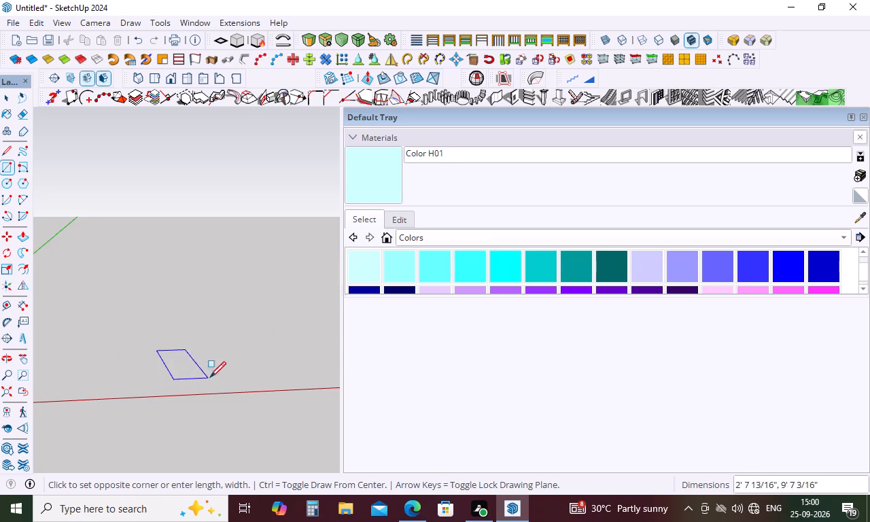
{"action": "left_click", "coordinate": [247, 357]}
Push/Pull the rectangle upward 9' 4" into a box.
{"action": "key", "text": "p"}
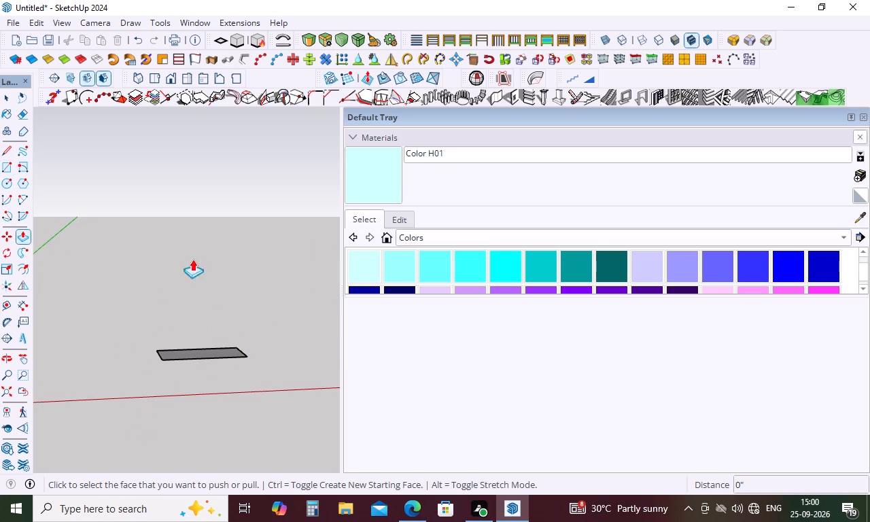
{"action": "left_click", "coordinate": [220, 353]}
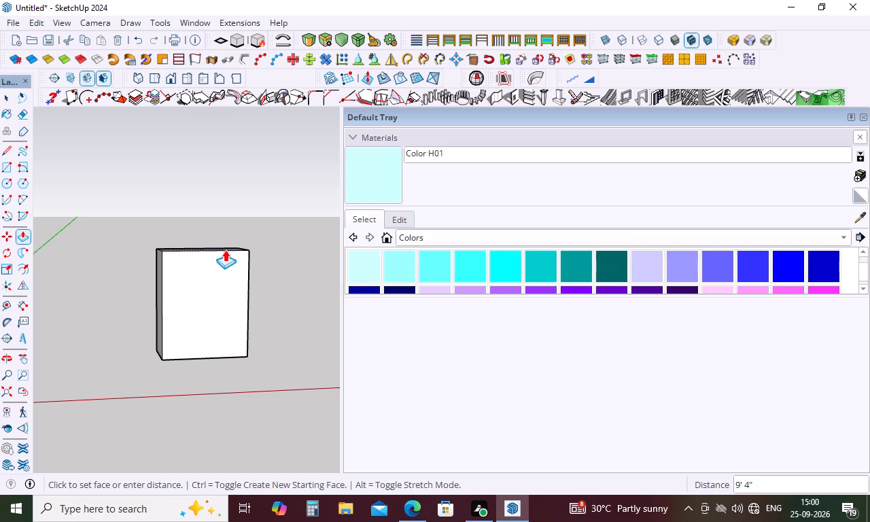
{"action": "left_click", "coordinate": [225, 249]}
Paint the box's front face, top face and one narrow side with Color B01.
{"action": "scroll", "coordinate": [472, 260], "scroll_direction": "down", "scroll_amount": 3}
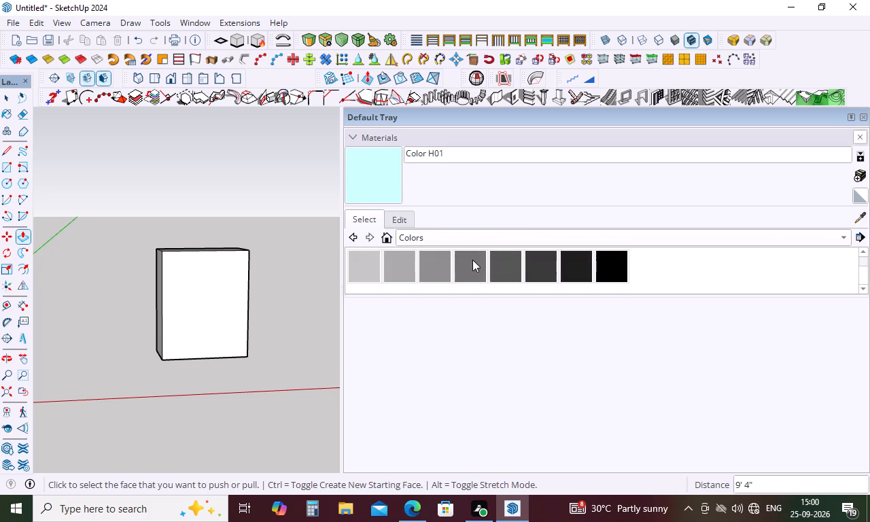
{"action": "scroll", "coordinate": [612, 275], "scroll_direction": "up", "scroll_amount": 8}
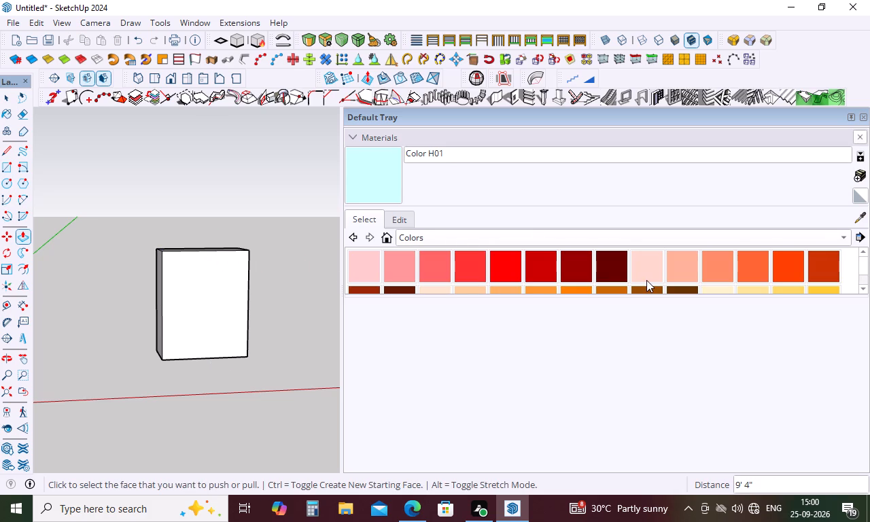
{"action": "scroll", "coordinate": [646, 280], "scroll_direction": "up", "scroll_amount": 4}
{"action": "left_click", "coordinate": [654, 278]}
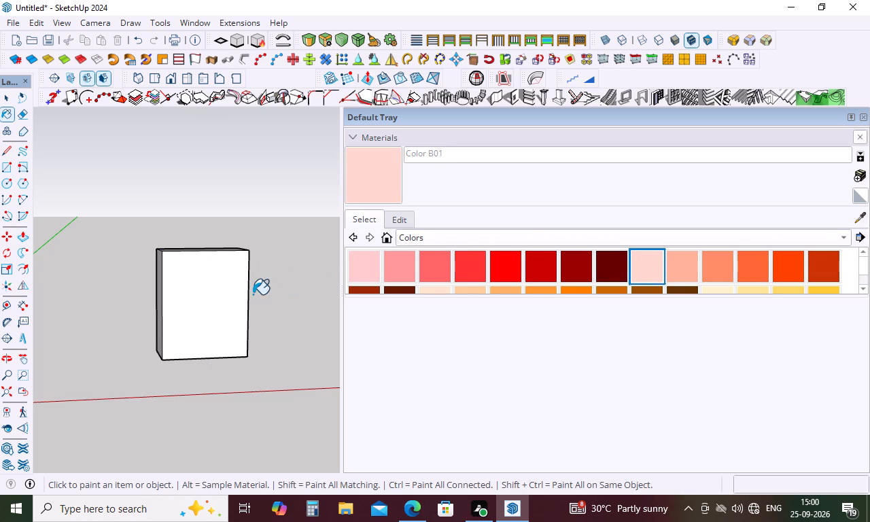
{"action": "left_click", "coordinate": [241, 294]}
{"action": "middle_click_drag", "start_coordinate": [230, 296], "coordinate": [254, 415]}
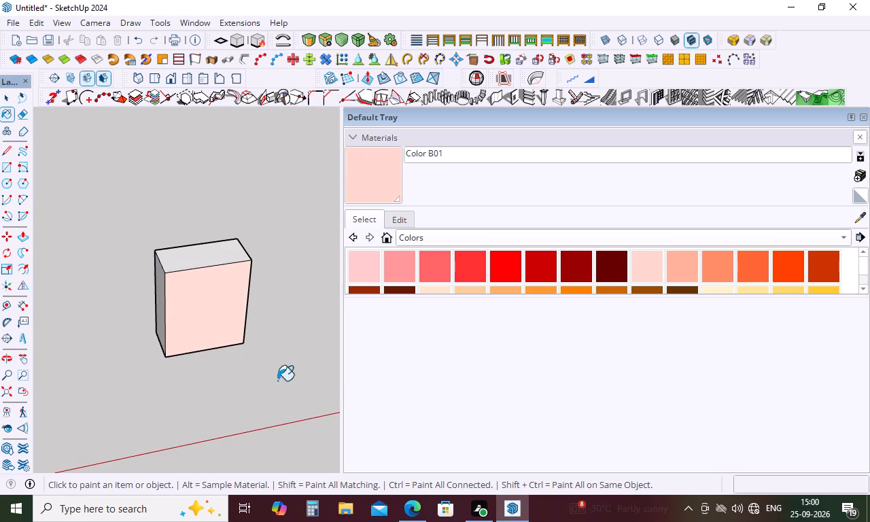
{"action": "left_click", "coordinate": [655, 262]}
{"action": "left_click", "coordinate": [218, 260]}
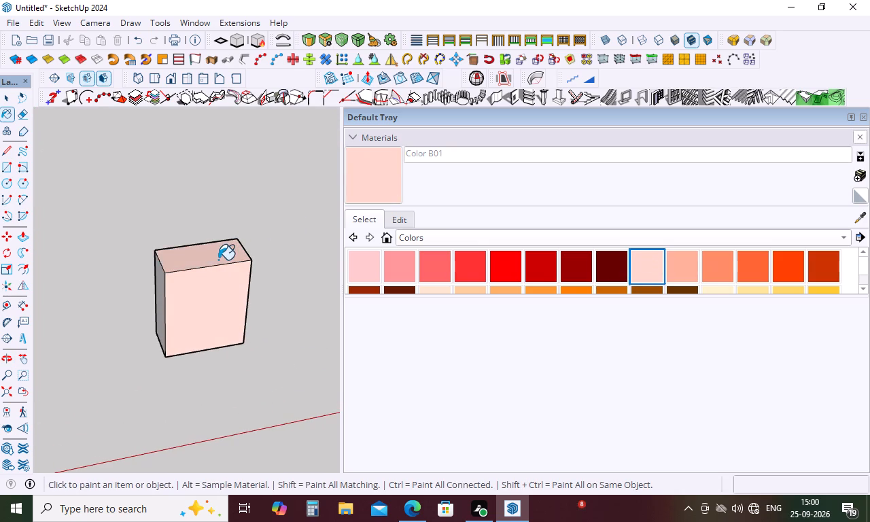
{"action": "scroll", "coordinate": [218, 260], "scroll_direction": "down", "scroll_amount": 4}
{"action": "middle_click_drag", "start_coordinate": [222, 279], "coordinate": [493, 331]}
{"action": "scroll", "coordinate": [182, 267], "scroll_direction": "up", "scroll_amount": 5}
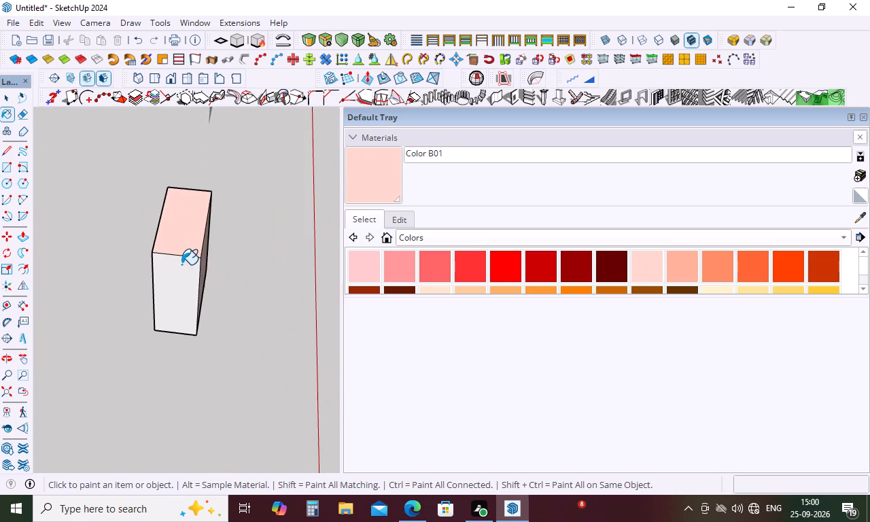
{"action": "left_click", "coordinate": [181, 264]}
Paint the box's back face and the remaining narrow side with Color B01.
{"action": "scroll", "coordinate": [194, 254], "scroll_direction": "down", "scroll_amount": 5}
{"action": "middle_click_drag", "start_coordinate": [196, 256], "coordinate": [492, 241]}
{"action": "left_click", "coordinate": [156, 241]}
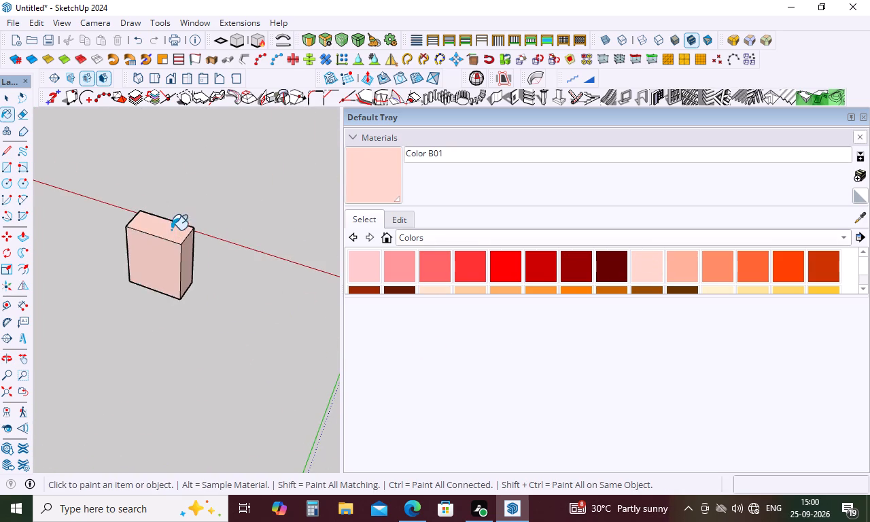
{"action": "scroll", "coordinate": [171, 230], "scroll_direction": "down", "scroll_amount": 5}
{"action": "middle_click_drag", "start_coordinate": [173, 235], "coordinate": [459, 192]}
{"action": "middle_click_drag", "start_coordinate": [0, 275], "coordinate": [279, 340]}
{"action": "middle_click_drag", "start_coordinate": [178, 298], "coordinate": [467, 258]}
{"action": "scroll", "coordinate": [171, 286], "scroll_direction": "up", "scroll_amount": 8}
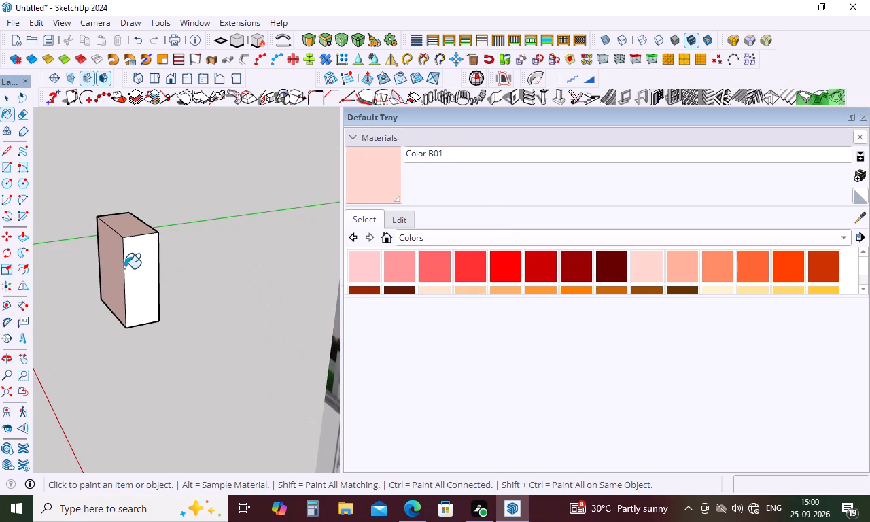
{"action": "left_click", "coordinate": [124, 268]}
{"action": "left_click", "coordinate": [109, 267]}
{"action": "left_click", "coordinate": [141, 275]}
Examine the painted box from all sides to check the colour on each face.
{"action": "scroll", "coordinate": [121, 290], "scroll_direction": "down", "scroll_amount": 4}
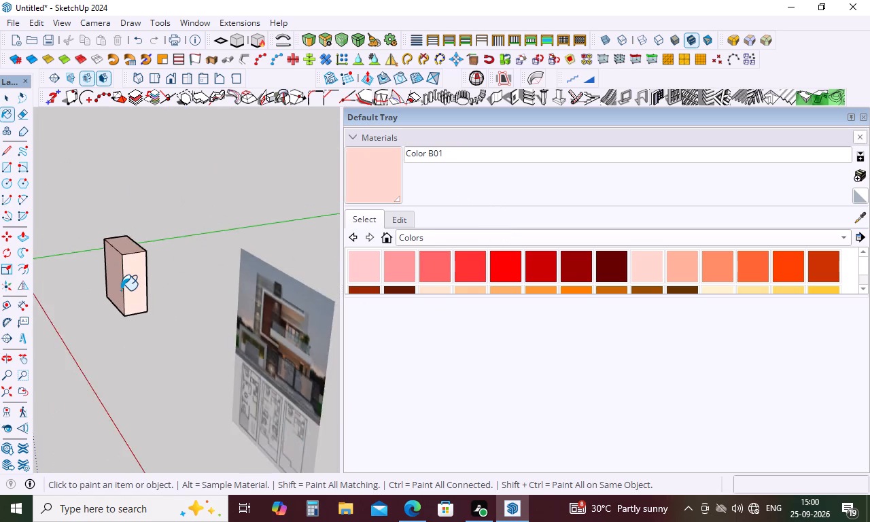
{"action": "middle_click_drag", "start_coordinate": [118, 329], "coordinate": [418, 326]}
{"action": "scroll", "coordinate": [115, 296], "scroll_direction": "up", "scroll_amount": 4}
{"action": "middle_click_drag", "start_coordinate": [120, 222], "coordinate": [268, 365]}
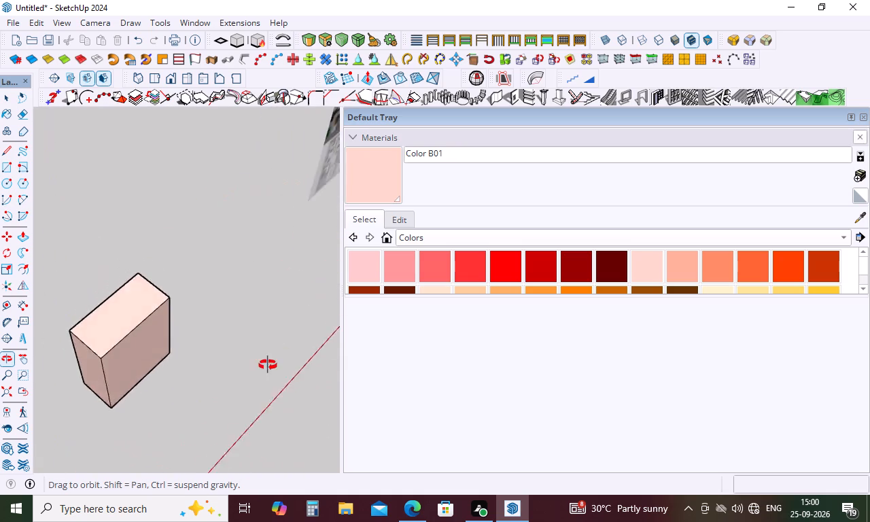
{"action": "middle_click_drag", "start_coordinate": [268, 365], "coordinate": [205, 470]}
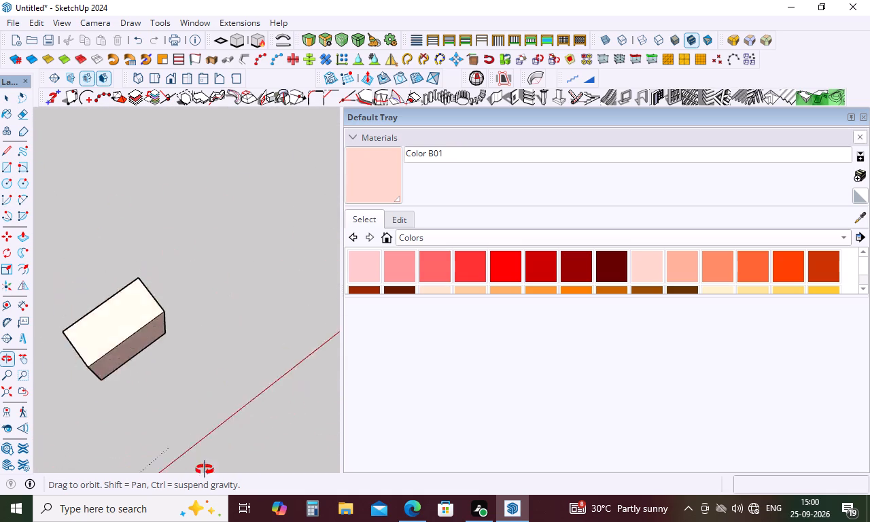
{"action": "middle_click_drag", "start_coordinate": [205, 470], "coordinate": [218, 520]}
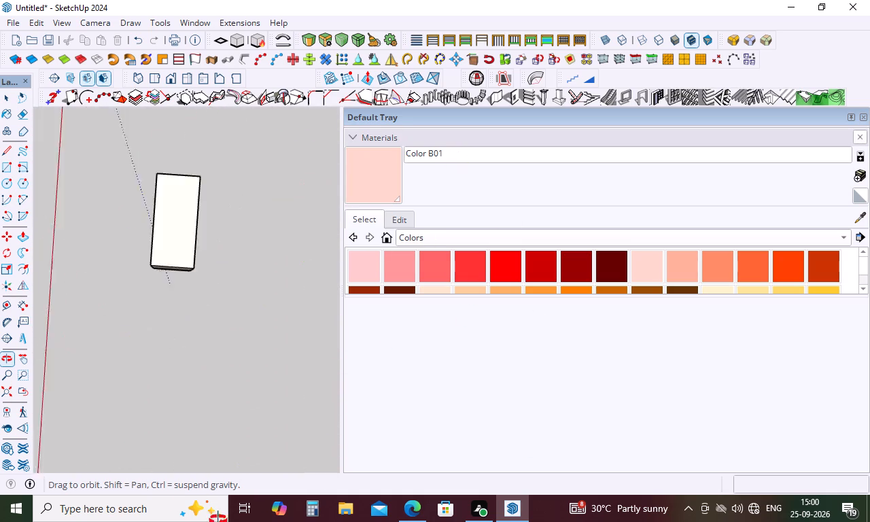
{"action": "middle_click_drag", "start_coordinate": [218, 520], "coordinate": [0, 387]}
{"action": "middle_click_drag", "start_coordinate": [383, 128], "coordinate": [389, 128]}
{"action": "middle_click_drag", "start_coordinate": [405, 131], "coordinate": [476, 428]}
{"action": "middle_click_drag", "start_coordinate": [256, 345], "coordinate": [156, 275]}
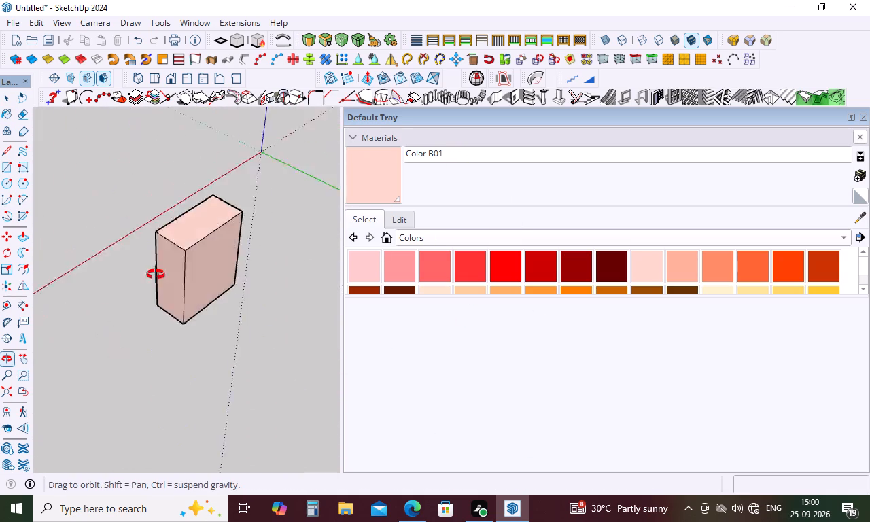
{"action": "middle_click_drag", "start_coordinate": [156, 275], "coordinate": [244, 521]}
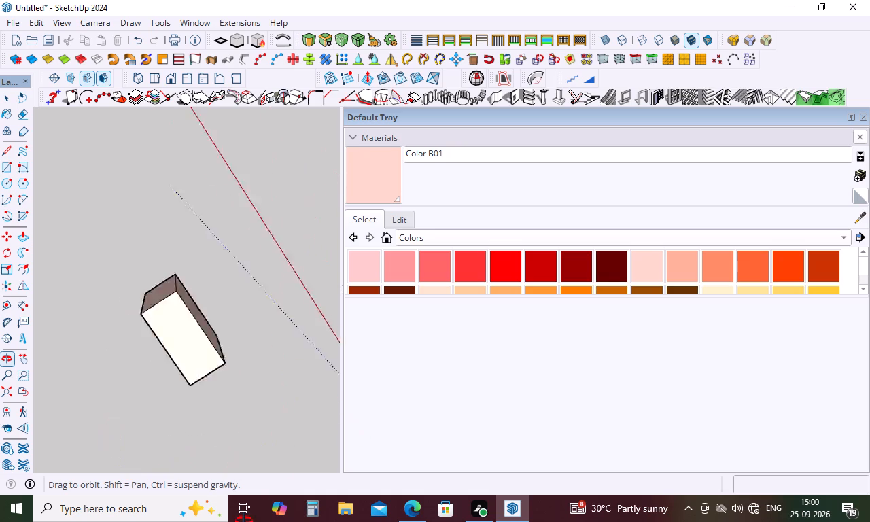
{"action": "middle_click_drag", "start_coordinate": [244, 521], "coordinate": [328, 383]}
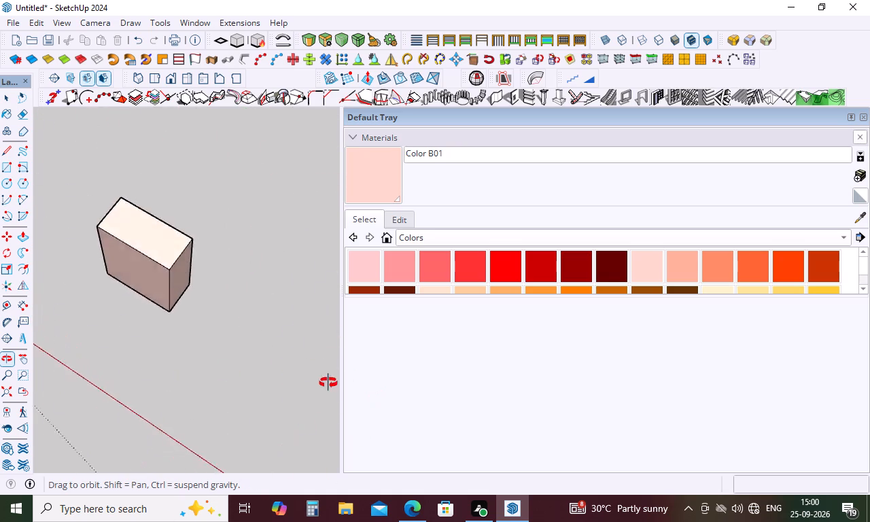
{"action": "middle_click_drag", "start_coordinate": [328, 383], "coordinate": [315, 158]}
{"action": "scroll", "coordinate": [258, 215], "scroll_direction": "down", "scroll_amount": 10}
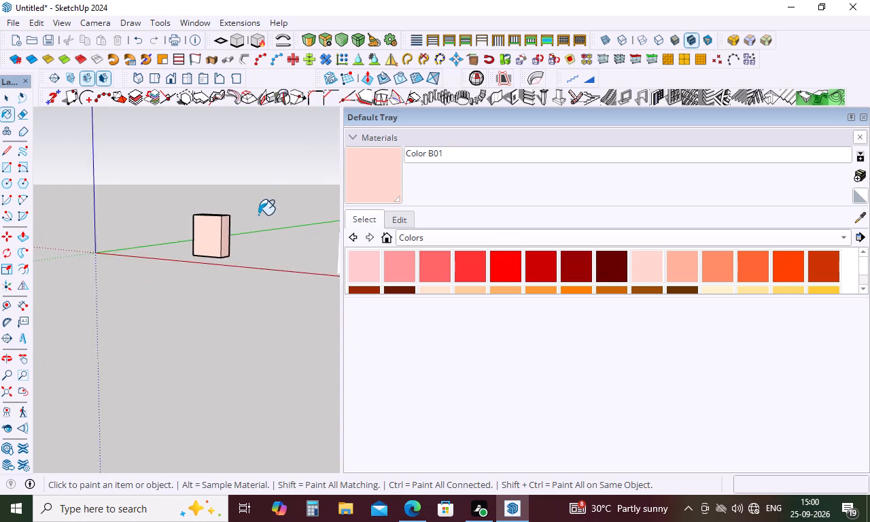
{"action": "scroll", "coordinate": [258, 215], "scroll_direction": "down", "scroll_amount": 6}
{"action": "middle_click_drag", "start_coordinate": [173, 258], "coordinate": [428, 298]}
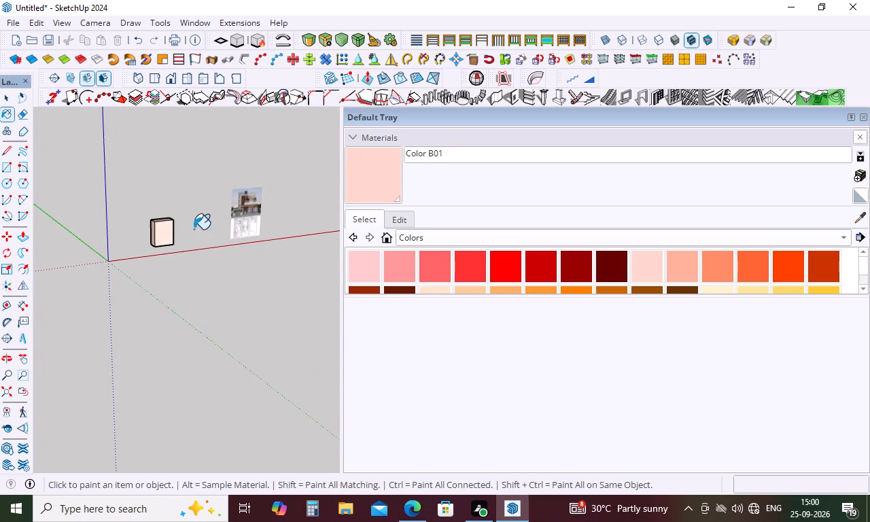
{"action": "scroll", "coordinate": [193, 229], "scroll_direction": "up", "scroll_amount": 6}
{"action": "scroll", "coordinate": [88, 196], "scroll_direction": "up", "scroll_amount": 6}
{"action": "middle_click_drag", "start_coordinate": [141, 237], "coordinate": [96, 229]}
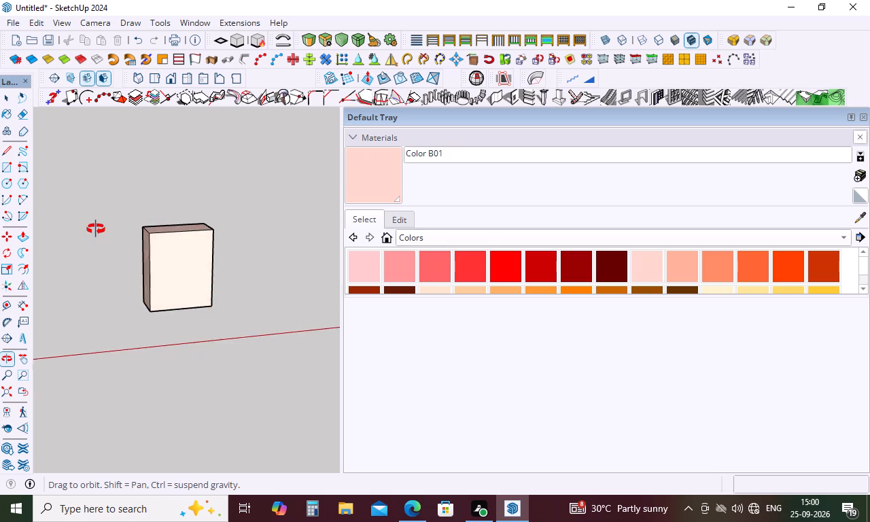
{"action": "middle_click_drag", "start_coordinate": [96, 229], "coordinate": [41, 204]}
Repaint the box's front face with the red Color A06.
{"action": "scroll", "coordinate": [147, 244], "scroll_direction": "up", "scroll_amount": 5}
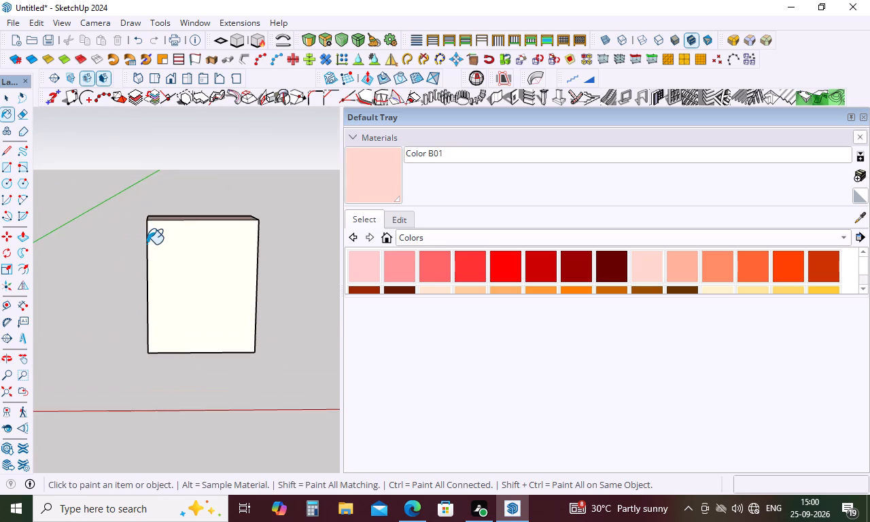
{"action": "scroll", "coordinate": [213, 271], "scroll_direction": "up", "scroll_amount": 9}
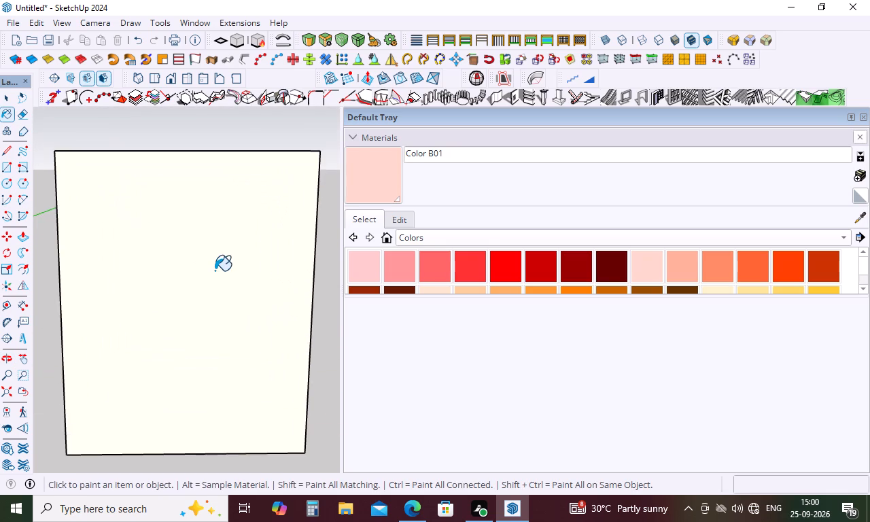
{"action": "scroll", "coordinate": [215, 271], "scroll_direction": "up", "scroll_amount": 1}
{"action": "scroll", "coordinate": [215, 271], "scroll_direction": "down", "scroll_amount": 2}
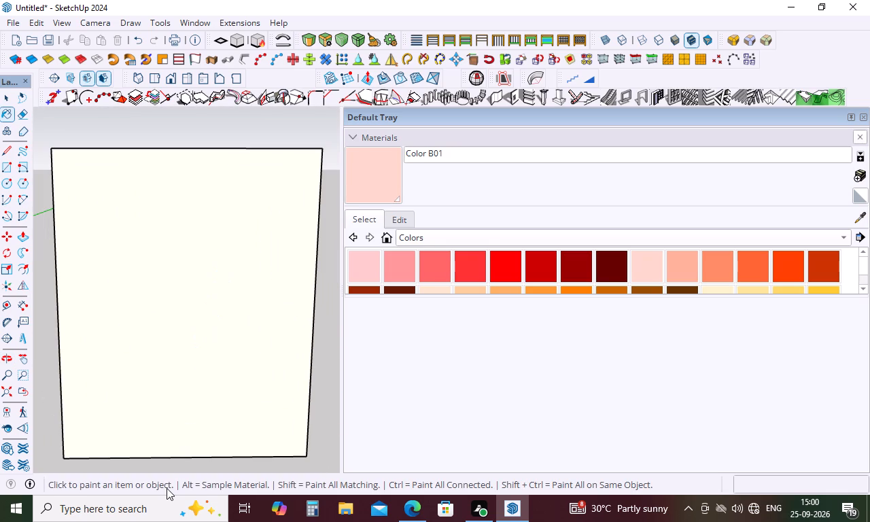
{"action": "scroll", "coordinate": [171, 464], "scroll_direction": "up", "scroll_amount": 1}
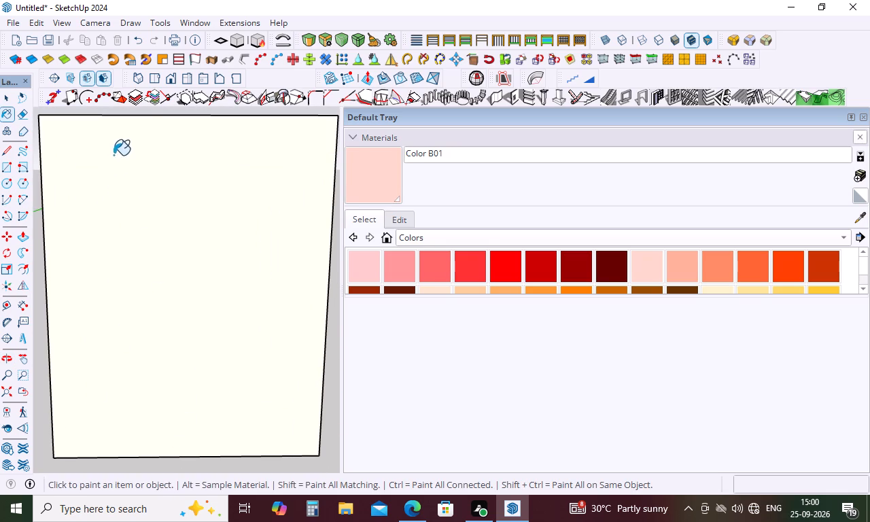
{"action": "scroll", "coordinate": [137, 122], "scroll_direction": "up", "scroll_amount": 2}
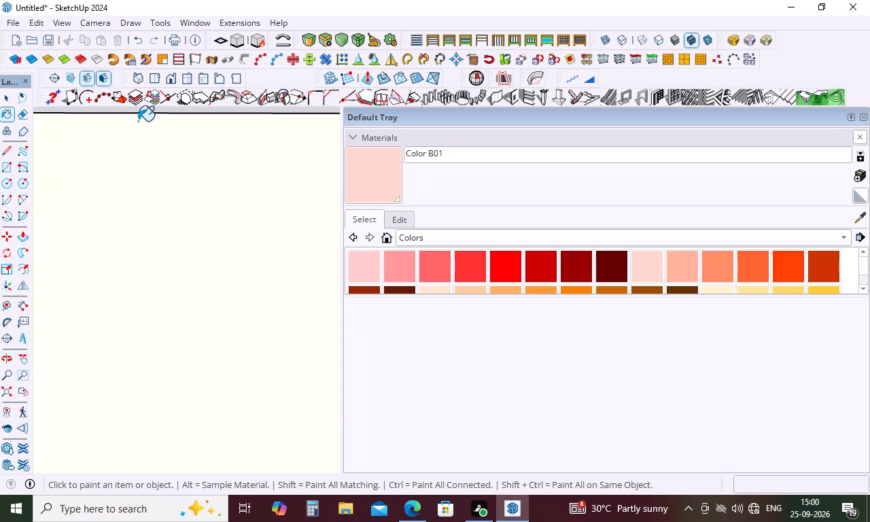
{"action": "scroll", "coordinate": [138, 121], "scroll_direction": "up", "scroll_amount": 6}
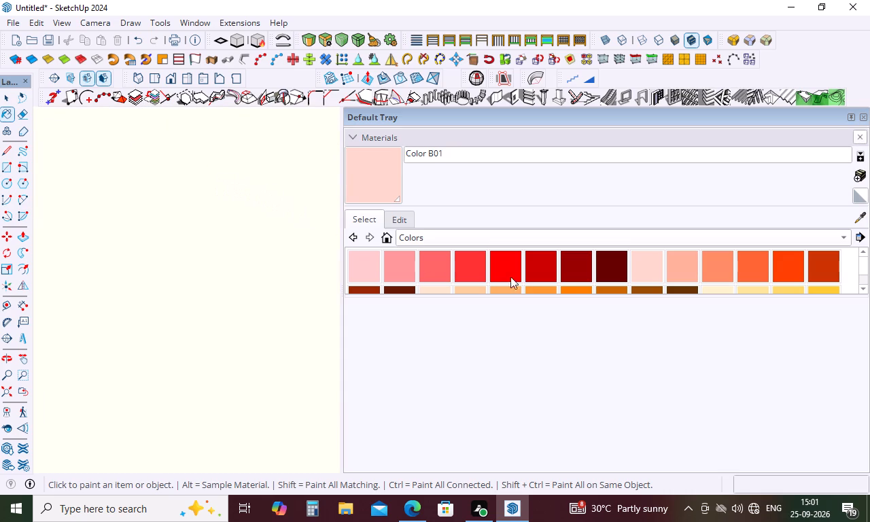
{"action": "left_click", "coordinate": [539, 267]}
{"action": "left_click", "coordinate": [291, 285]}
Repaint the box's front and top faces with the pink Color A02.
{"action": "scroll", "coordinate": [274, 277], "scroll_direction": "down", "scroll_amount": 8}
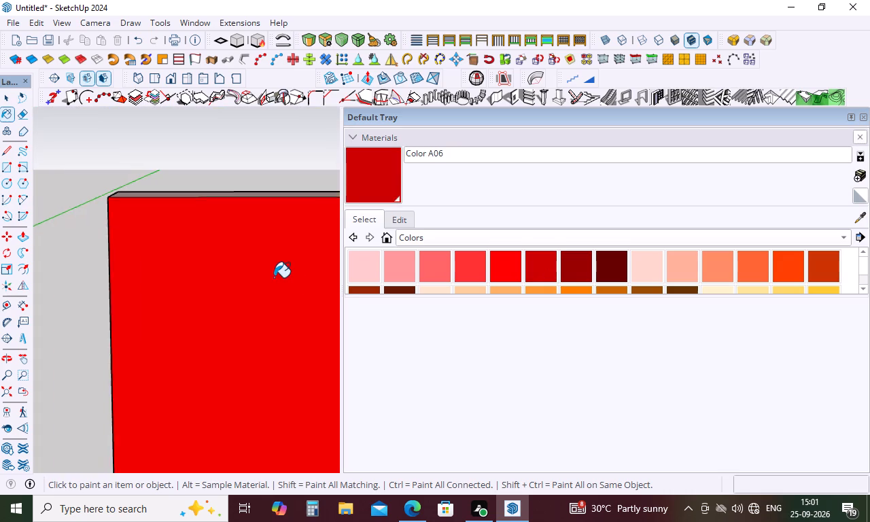
{"action": "scroll", "coordinate": [274, 277], "scroll_direction": "down", "scroll_amount": 12}
{"action": "scroll", "coordinate": [544, 268], "scroll_direction": "down", "scroll_amount": 3}
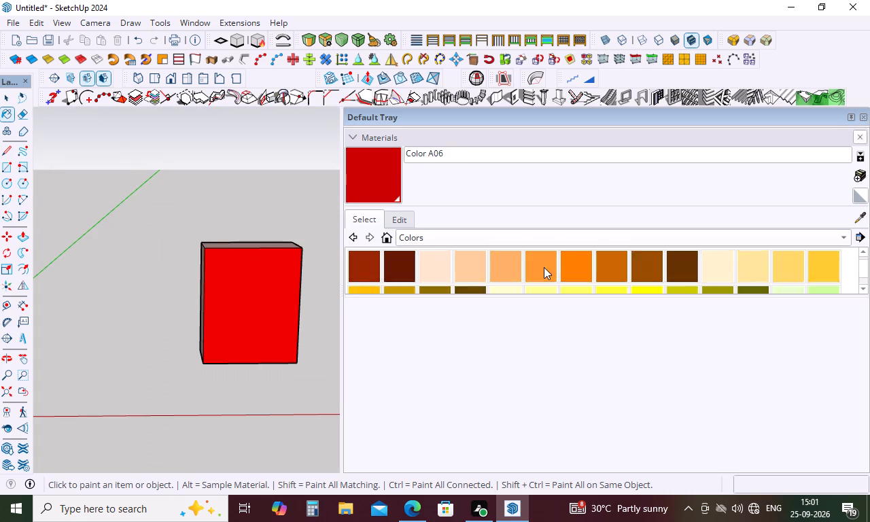
{"action": "scroll", "coordinate": [544, 267], "scroll_direction": "down", "scroll_amount": 1}
{"action": "scroll", "coordinate": [543, 267], "scroll_direction": "up", "scroll_amount": 5}
{"action": "left_click", "coordinate": [397, 266]}
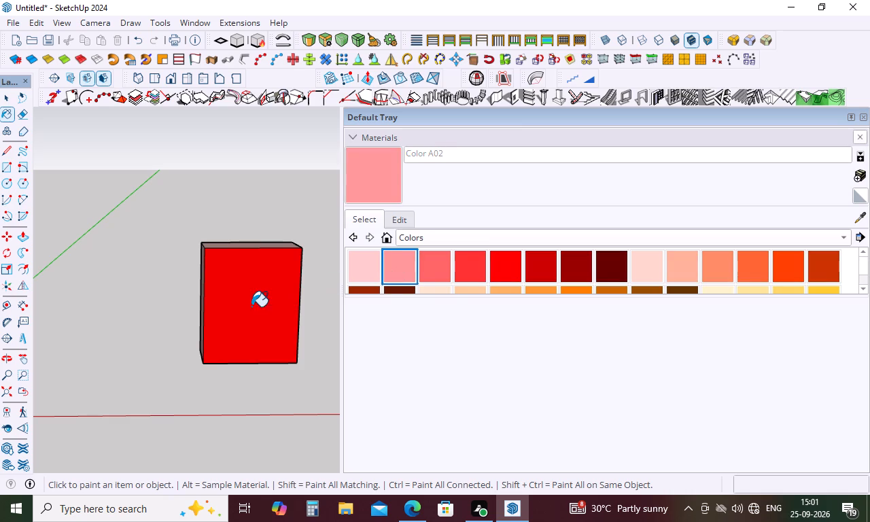
{"action": "left_click", "coordinate": [241, 307]}
{"action": "scroll", "coordinate": [258, 281], "scroll_direction": "down", "scroll_amount": 5}
{"action": "middle_click_drag", "start_coordinate": [250, 301], "coordinate": [339, 451]}
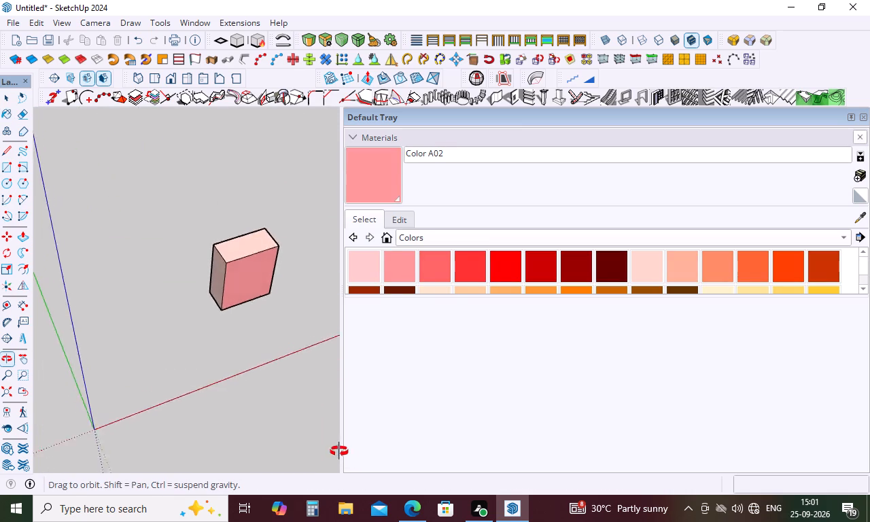
{"action": "middle_click_drag", "start_coordinate": [339, 451], "coordinate": [229, 468]}
{"action": "left_click", "coordinate": [260, 278]}
{"action": "scroll", "coordinate": [256, 294], "scroll_direction": "down", "scroll_amount": 5}
{"action": "middle_click_drag", "start_coordinate": [285, 298], "coordinate": [279, 306]}
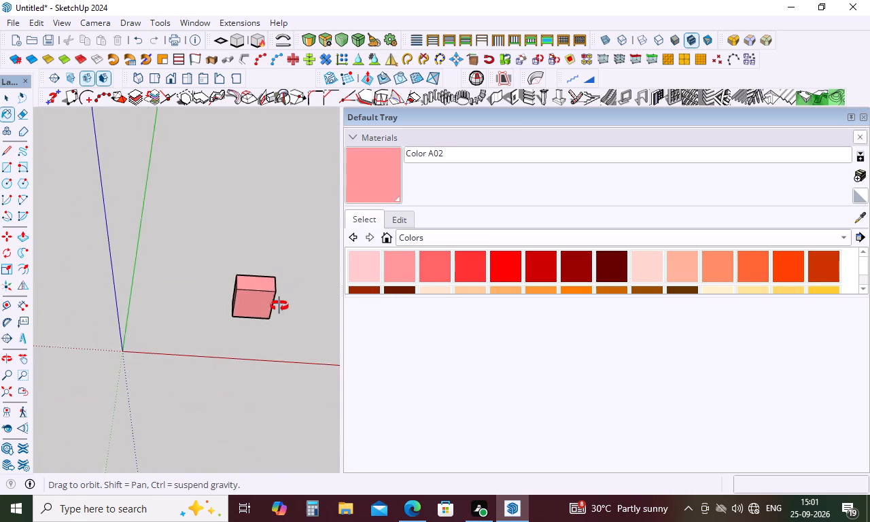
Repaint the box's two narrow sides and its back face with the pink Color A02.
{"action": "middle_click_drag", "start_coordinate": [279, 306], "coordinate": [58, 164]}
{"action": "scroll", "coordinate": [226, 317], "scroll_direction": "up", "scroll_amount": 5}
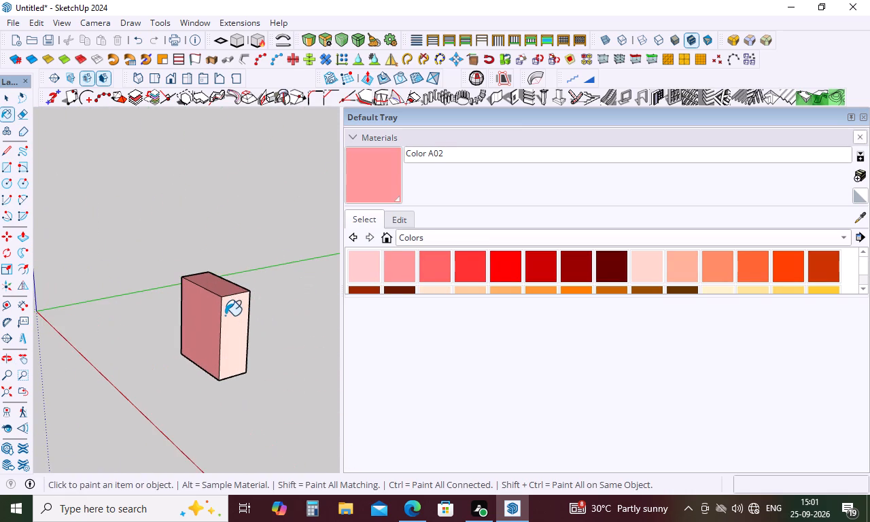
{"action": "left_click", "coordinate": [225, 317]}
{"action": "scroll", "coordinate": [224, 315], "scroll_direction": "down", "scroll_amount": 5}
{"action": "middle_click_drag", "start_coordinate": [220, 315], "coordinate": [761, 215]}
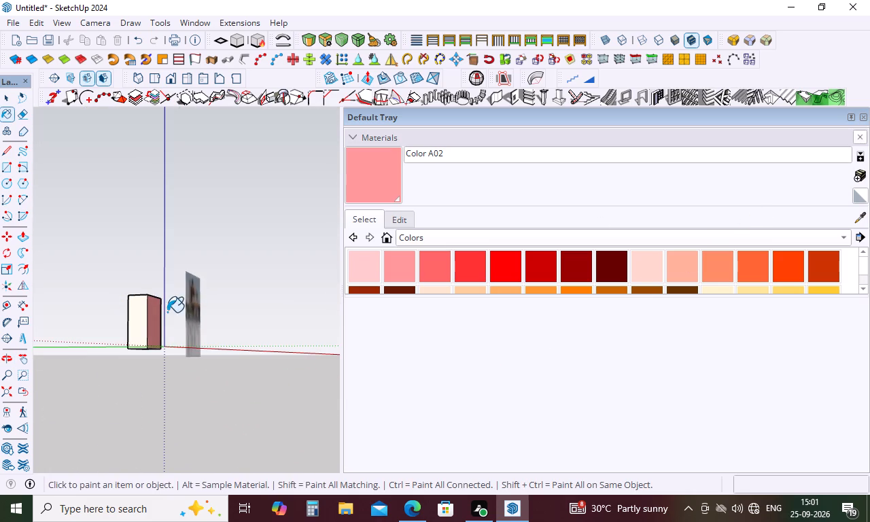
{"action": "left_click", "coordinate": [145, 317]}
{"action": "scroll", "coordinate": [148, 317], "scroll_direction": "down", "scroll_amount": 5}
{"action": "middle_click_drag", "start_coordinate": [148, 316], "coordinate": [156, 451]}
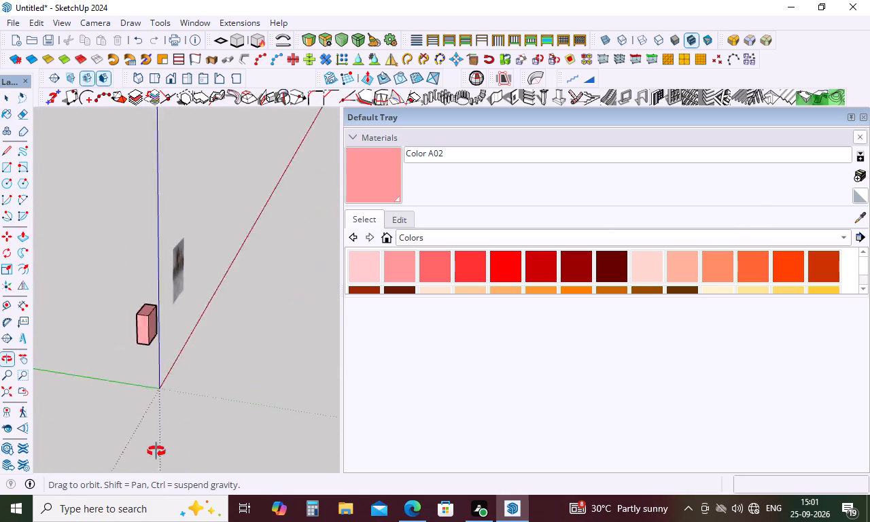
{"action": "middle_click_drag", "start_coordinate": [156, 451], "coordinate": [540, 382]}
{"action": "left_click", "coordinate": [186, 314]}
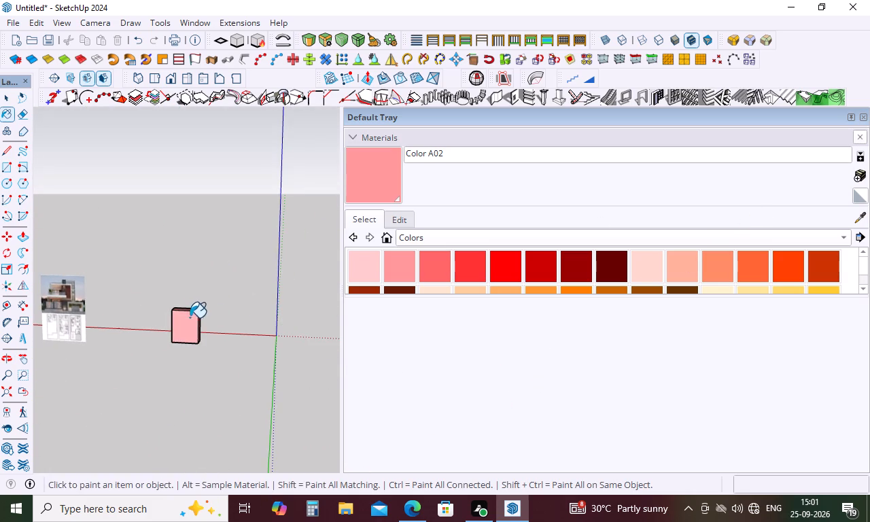
Paint the box's underside with the pink Color A02.
{"action": "scroll", "coordinate": [195, 328], "scroll_direction": "down", "scroll_amount": 5}
{"action": "scroll", "coordinate": [173, 333], "scroll_direction": "up", "scroll_amount": 20}
{"action": "middle_click_drag", "start_coordinate": [227, 370], "coordinate": [230, 368]}
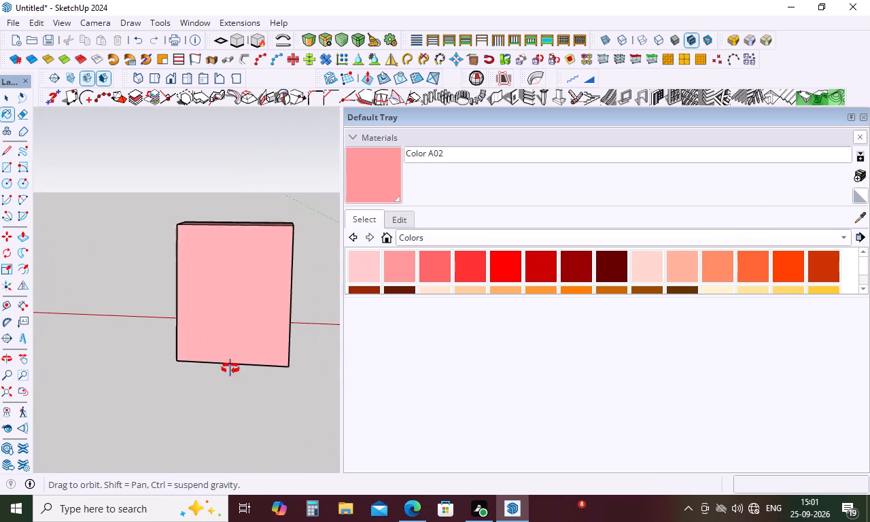
{"action": "middle_click_drag", "start_coordinate": [230, 368], "coordinate": [307, 164]}
{"action": "left_click", "coordinate": [257, 364]}
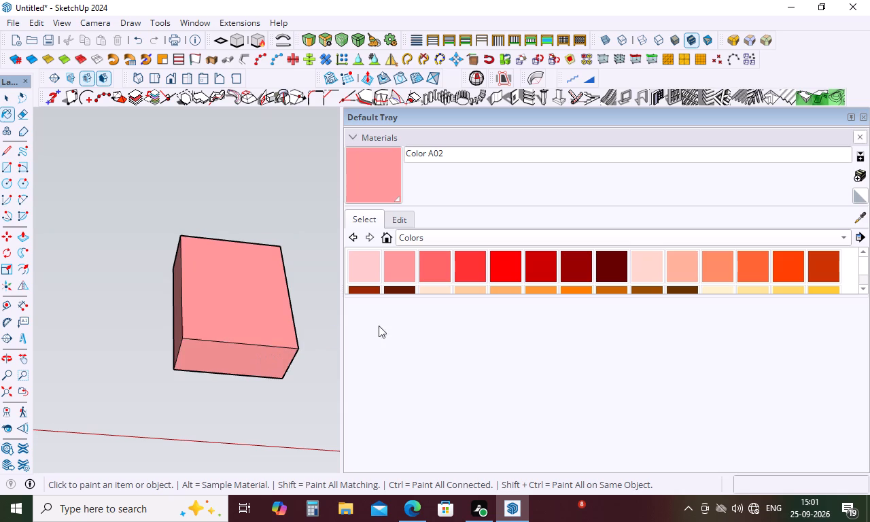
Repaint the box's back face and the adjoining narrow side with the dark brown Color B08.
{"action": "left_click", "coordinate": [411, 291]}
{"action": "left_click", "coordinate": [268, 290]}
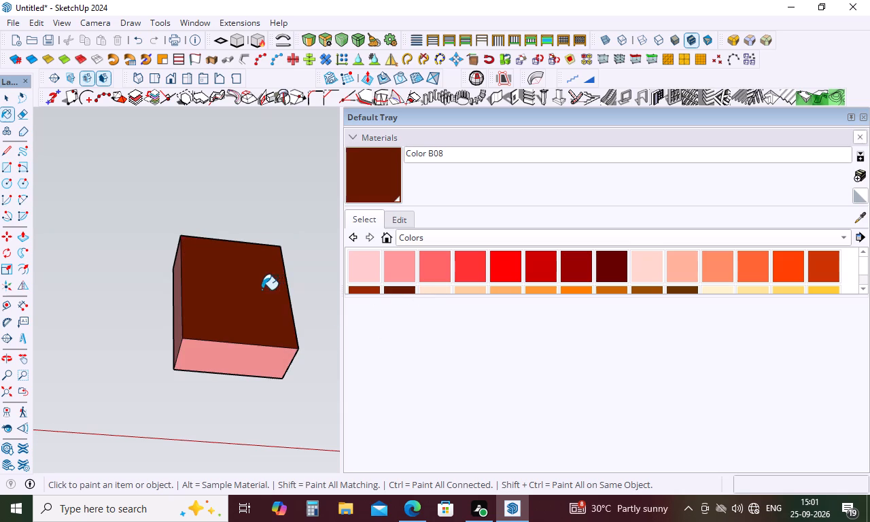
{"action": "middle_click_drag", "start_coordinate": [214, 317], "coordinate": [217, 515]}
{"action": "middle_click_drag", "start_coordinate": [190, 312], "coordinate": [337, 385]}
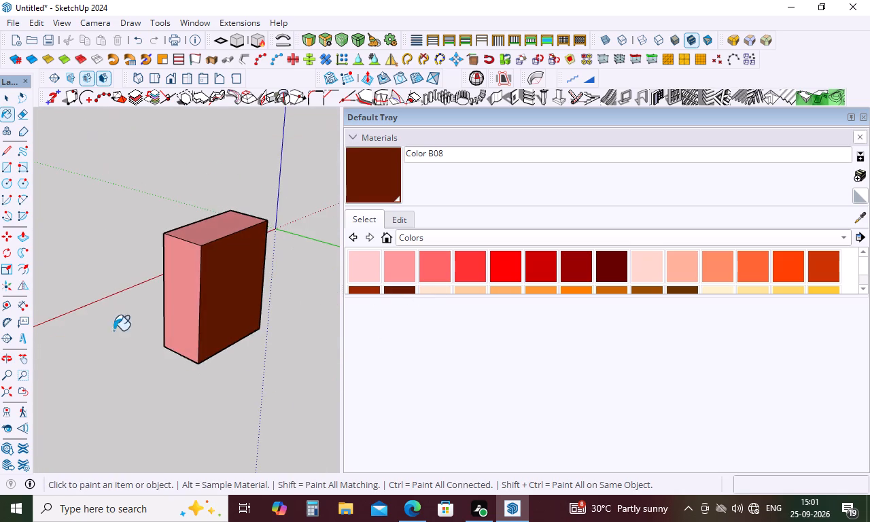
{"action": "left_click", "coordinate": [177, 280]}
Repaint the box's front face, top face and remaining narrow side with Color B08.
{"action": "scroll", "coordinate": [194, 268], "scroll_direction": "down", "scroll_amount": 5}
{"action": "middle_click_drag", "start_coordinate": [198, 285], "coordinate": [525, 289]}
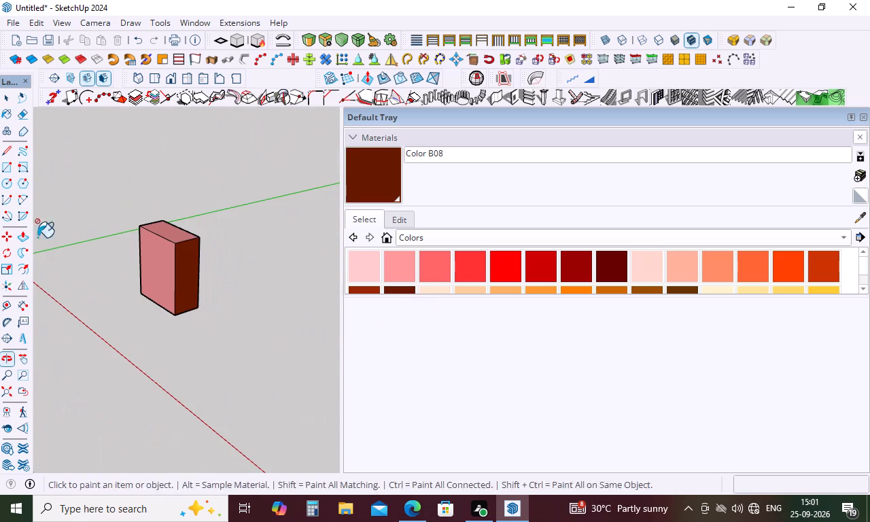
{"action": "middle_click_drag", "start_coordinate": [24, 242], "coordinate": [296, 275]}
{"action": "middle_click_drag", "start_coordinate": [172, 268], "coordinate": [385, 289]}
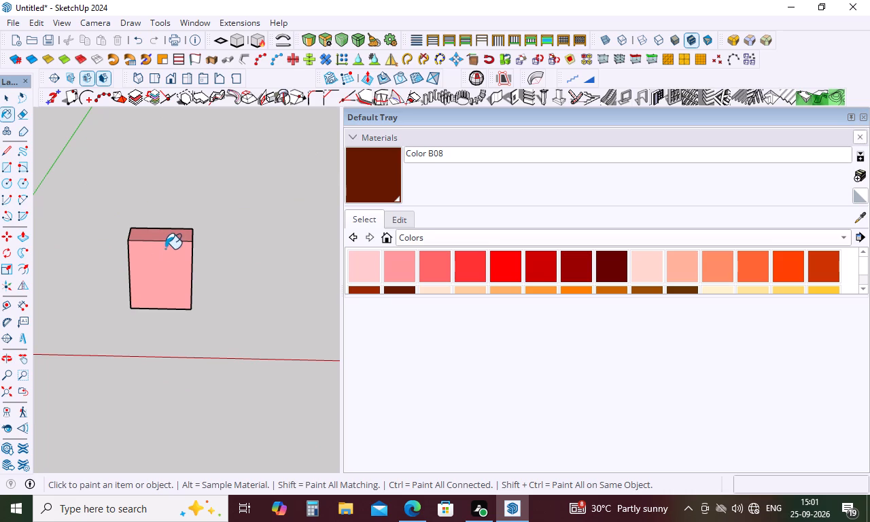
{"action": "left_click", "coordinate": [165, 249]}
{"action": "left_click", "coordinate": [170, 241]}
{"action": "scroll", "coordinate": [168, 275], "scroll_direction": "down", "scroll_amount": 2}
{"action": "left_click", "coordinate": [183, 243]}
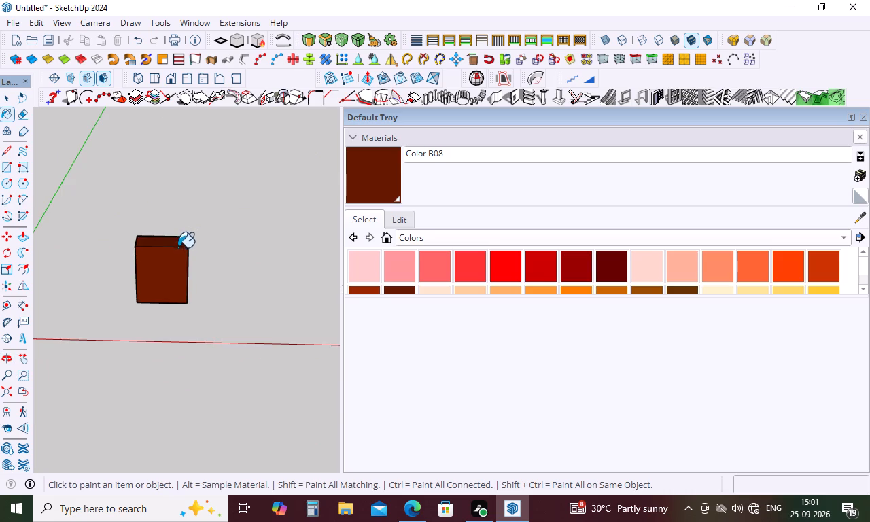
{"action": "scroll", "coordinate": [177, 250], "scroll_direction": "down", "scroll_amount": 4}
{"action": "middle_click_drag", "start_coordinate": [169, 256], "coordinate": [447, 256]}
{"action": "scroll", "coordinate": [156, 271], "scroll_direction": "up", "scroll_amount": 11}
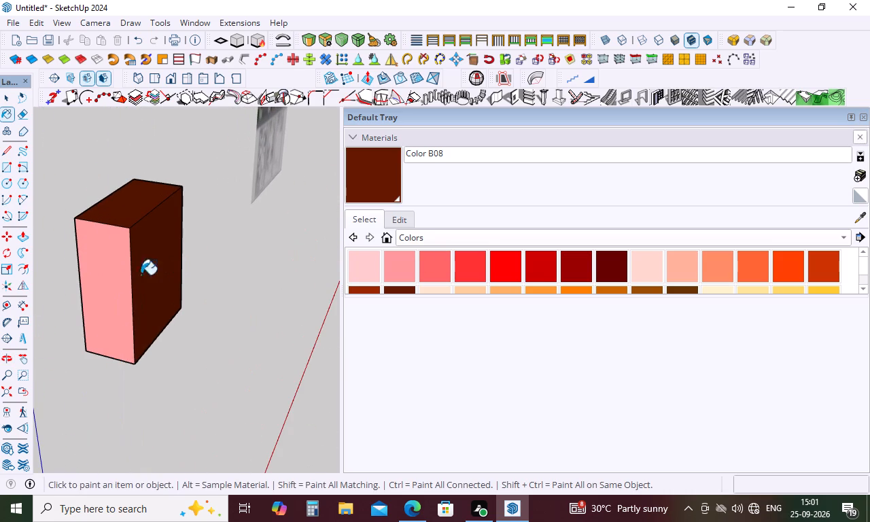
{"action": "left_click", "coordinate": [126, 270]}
Examine the dark brown box from several sides to check its colour.
{"action": "scroll", "coordinate": [146, 268], "scroll_direction": "down", "scroll_amount": 10}
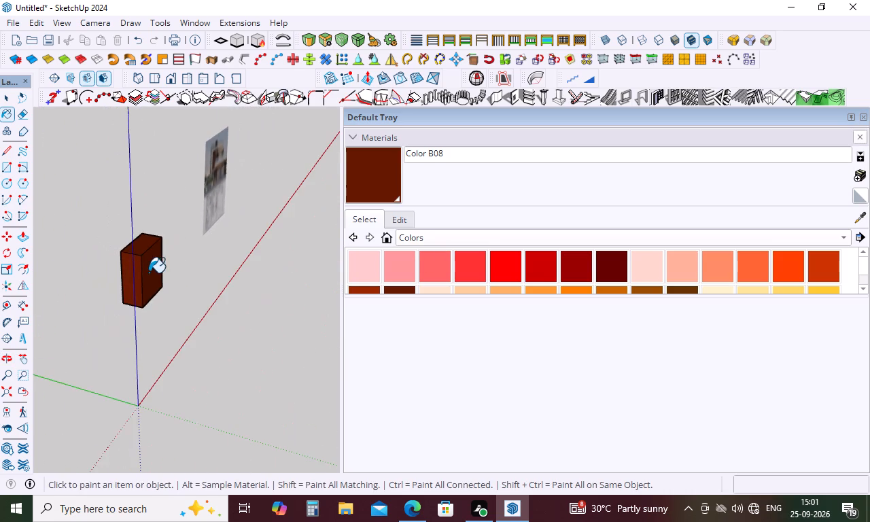
{"action": "scroll", "coordinate": [140, 295], "scroll_direction": "down", "scroll_amount": 5}
{"action": "middle_click_drag", "start_coordinate": [195, 256], "coordinate": [115, 391]}
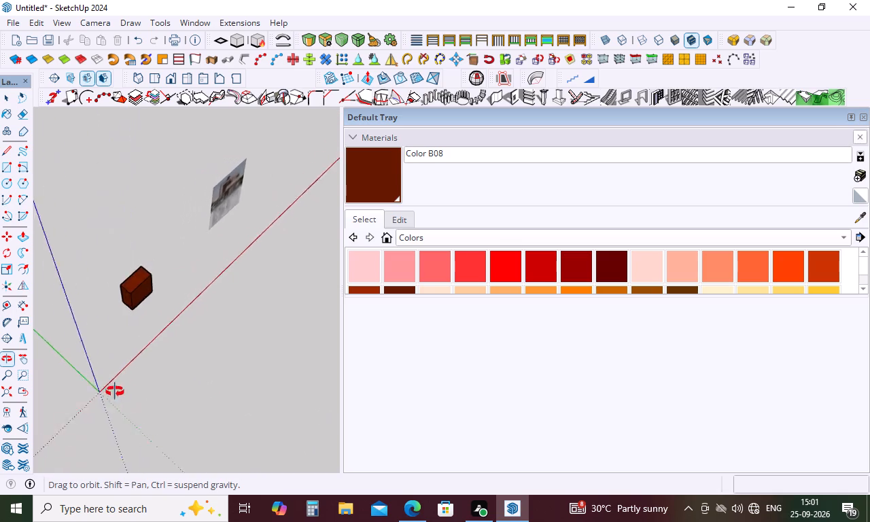
{"action": "middle_click_drag", "start_coordinate": [115, 391], "coordinate": [55, 253]}
{"action": "middle_click_drag", "start_coordinate": [201, 268], "coordinate": [113, 336]}
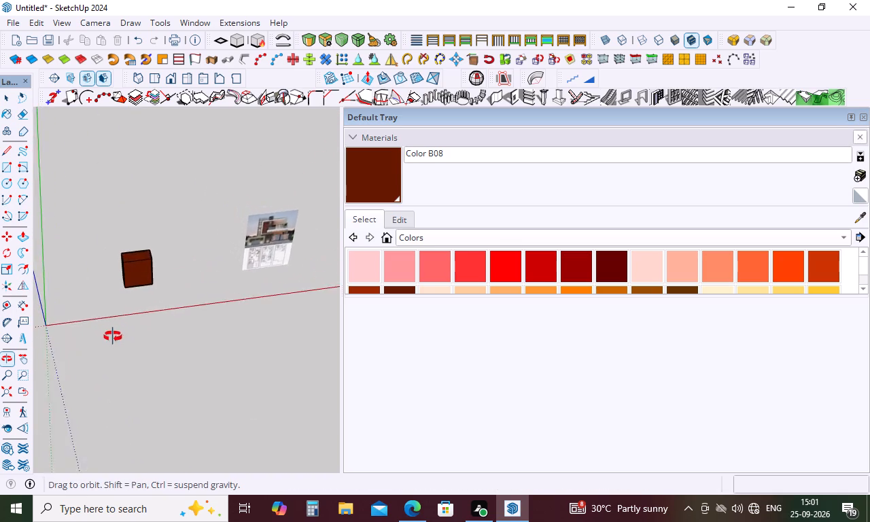
{"action": "middle_click_drag", "start_coordinate": [113, 336], "coordinate": [140, 192]}
{"action": "scroll", "coordinate": [147, 277], "scroll_direction": "up", "scroll_amount": 11}
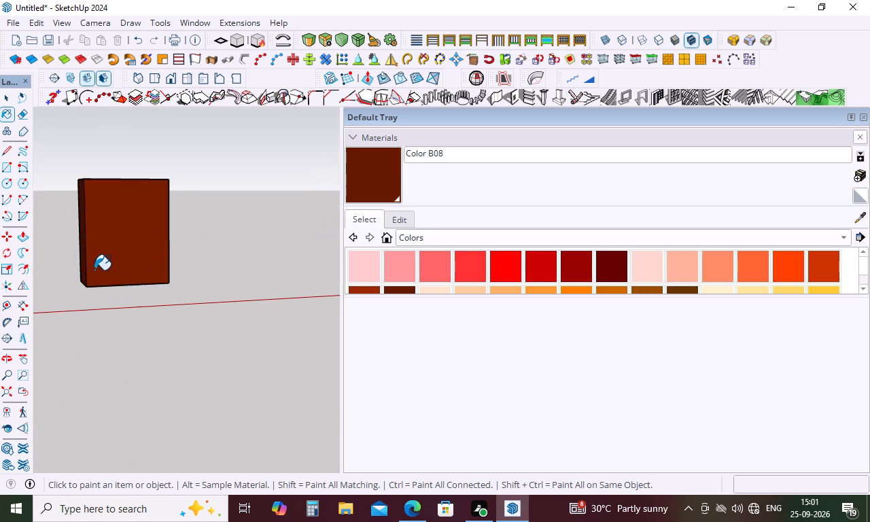
Repaint the box's front and top faces with the pink Color A02.
{"action": "left_click", "coordinate": [619, 262]}
{"action": "left_click", "coordinate": [405, 271]}
{"action": "left_click", "coordinate": [109, 245]}
{"action": "scroll", "coordinate": [102, 218], "scroll_direction": "down", "scroll_amount": 9}
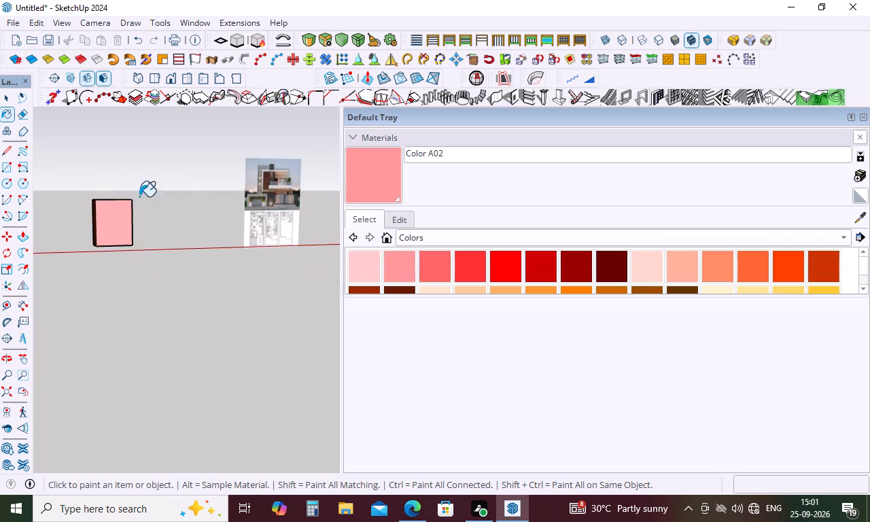
{"action": "middle_click_drag", "start_coordinate": [141, 196], "coordinate": [194, 383]}
{"action": "scroll", "coordinate": [76, 254], "scroll_direction": "up", "scroll_amount": 6}
{"action": "left_click", "coordinate": [111, 247]}
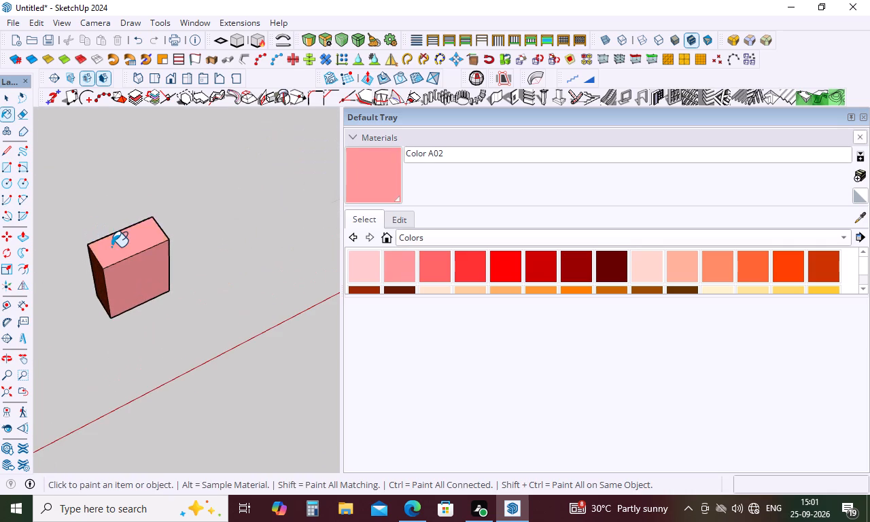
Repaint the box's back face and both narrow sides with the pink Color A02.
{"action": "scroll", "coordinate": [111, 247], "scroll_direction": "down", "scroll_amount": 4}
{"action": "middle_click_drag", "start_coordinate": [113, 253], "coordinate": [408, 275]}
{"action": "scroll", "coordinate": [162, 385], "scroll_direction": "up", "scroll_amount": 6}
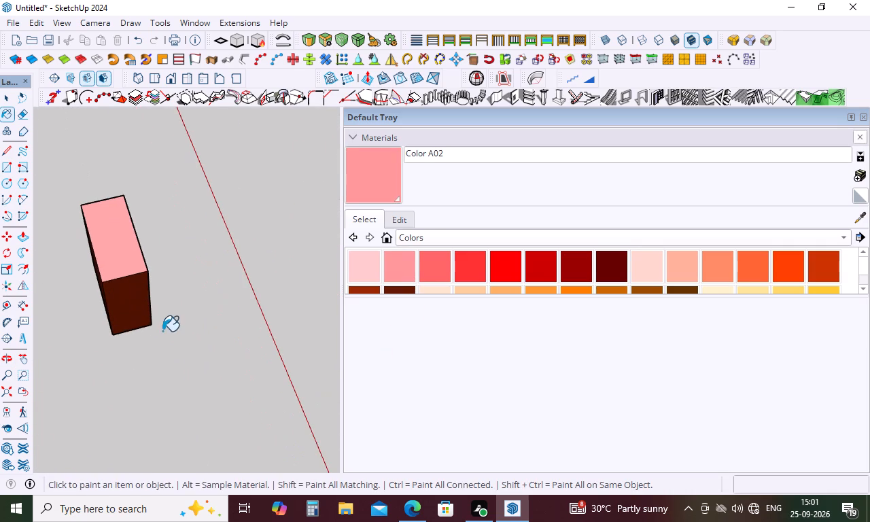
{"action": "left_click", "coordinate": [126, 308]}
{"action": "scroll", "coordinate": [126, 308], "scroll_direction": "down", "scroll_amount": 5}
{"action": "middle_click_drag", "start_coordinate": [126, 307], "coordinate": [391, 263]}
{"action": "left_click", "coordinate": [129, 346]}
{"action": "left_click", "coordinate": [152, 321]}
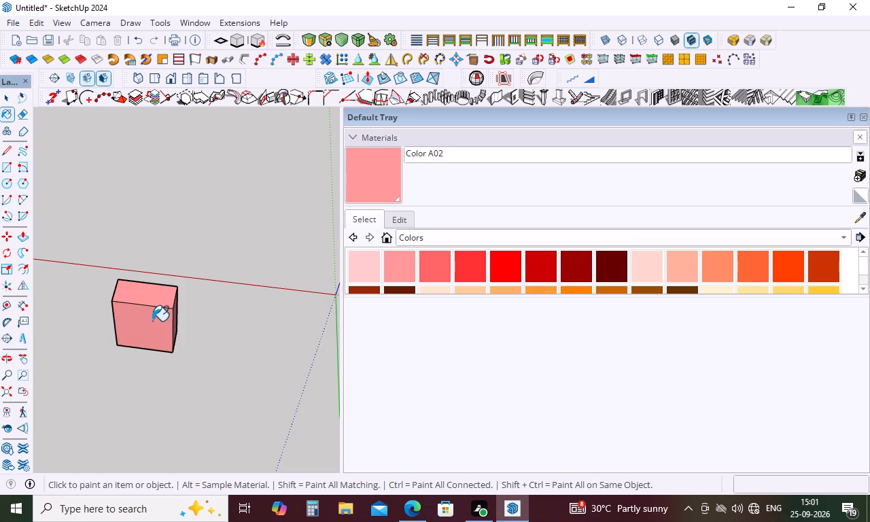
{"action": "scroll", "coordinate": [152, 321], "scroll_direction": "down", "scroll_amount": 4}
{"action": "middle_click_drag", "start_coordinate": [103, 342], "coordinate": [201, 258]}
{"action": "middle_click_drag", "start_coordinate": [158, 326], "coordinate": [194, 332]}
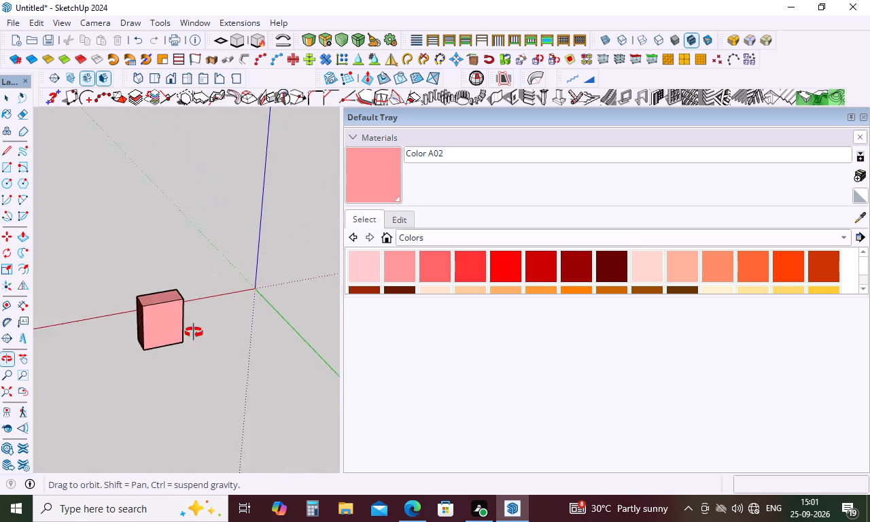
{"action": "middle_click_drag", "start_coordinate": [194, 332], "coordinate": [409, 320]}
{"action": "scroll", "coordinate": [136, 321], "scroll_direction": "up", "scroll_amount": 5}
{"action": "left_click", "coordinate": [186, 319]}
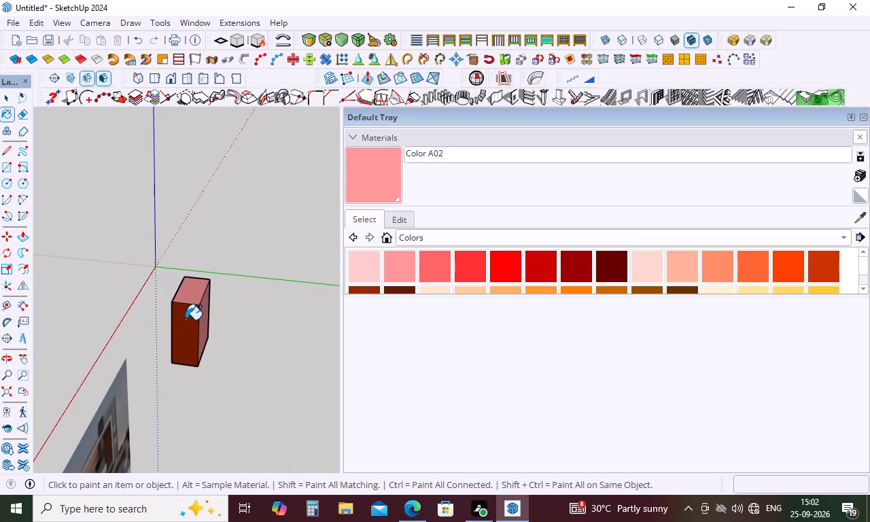
Examine the pink box from above, below and around to check that every face is painted.
{"action": "scroll", "coordinate": [186, 319], "scroll_direction": "down", "scroll_amount": 4}
{"action": "middle_click_drag", "start_coordinate": [184, 324], "coordinate": [604, 404]}
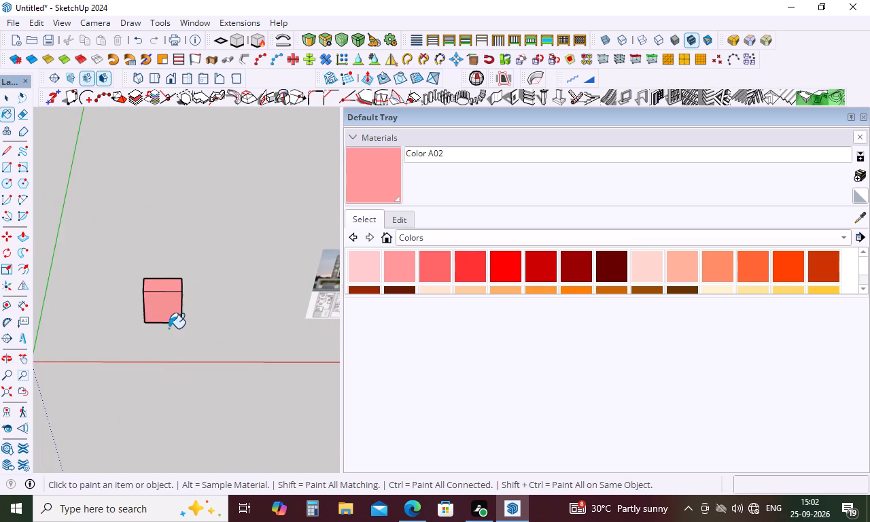
{"action": "middle_click_drag", "start_coordinate": [167, 327], "coordinate": [209, 81]}
{"action": "middle_click_drag", "start_coordinate": [174, 341], "coordinate": [230, 152]}
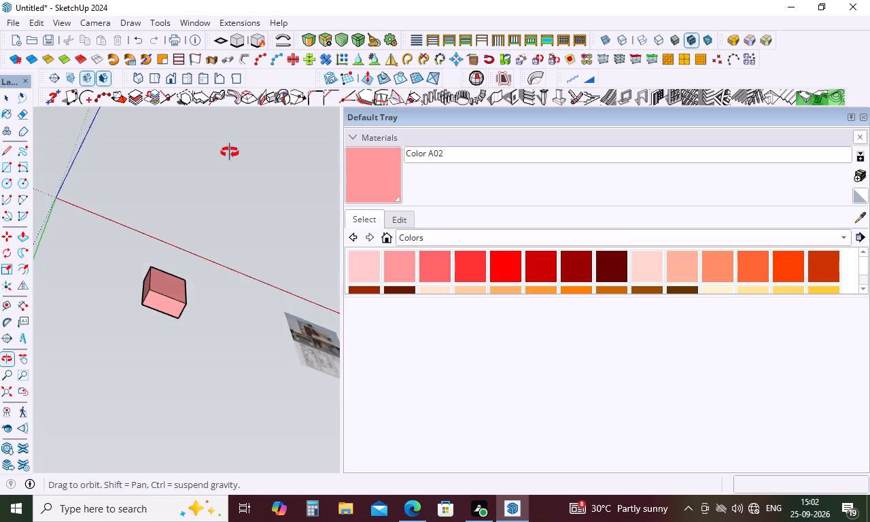
{"action": "middle_click_drag", "start_coordinate": [230, 152], "coordinate": [161, 460]}
{"action": "middle_click_drag", "start_coordinate": [164, 239], "coordinate": [176, 385]}
{"action": "middle_click_drag", "start_coordinate": [88, 304], "coordinate": [399, 364]}
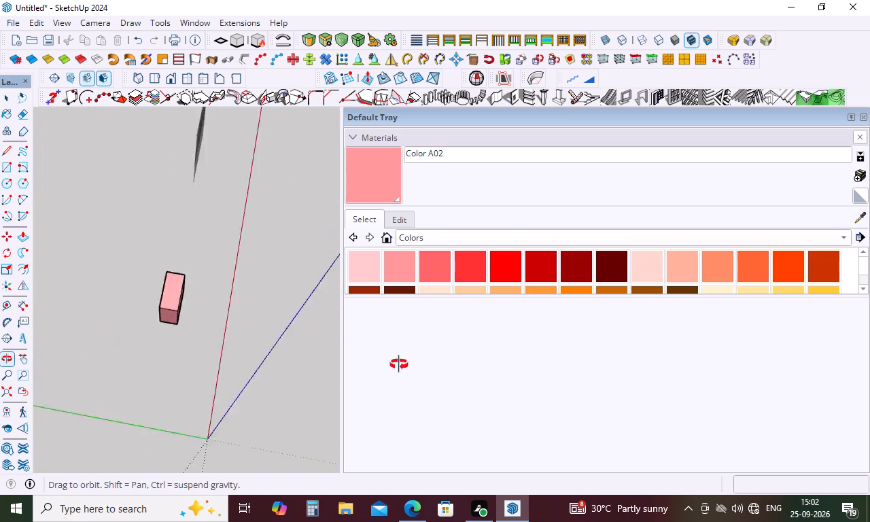
{"action": "middle_click_drag", "start_coordinate": [399, 364], "coordinate": [502, 233]}
{"action": "middle_click_drag", "start_coordinate": [96, 360], "coordinate": [381, 377]}
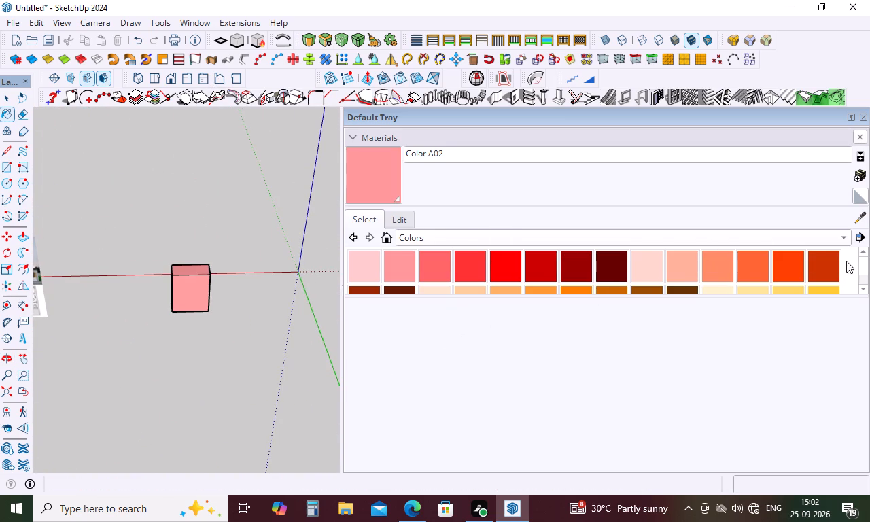
Repaint the box's back and top faces with the orange-red Color B06.
{"action": "left_click", "coordinate": [829, 261]}
{"action": "scroll", "coordinate": [190, 298], "scroll_direction": "up", "scroll_amount": 10}
{"action": "left_click", "coordinate": [156, 209]}
{"action": "left_click", "coordinate": [164, 232]}
{"action": "left_click", "coordinate": [177, 295]}
{"action": "scroll", "coordinate": [191, 276], "scroll_direction": "down", "scroll_amount": 3}
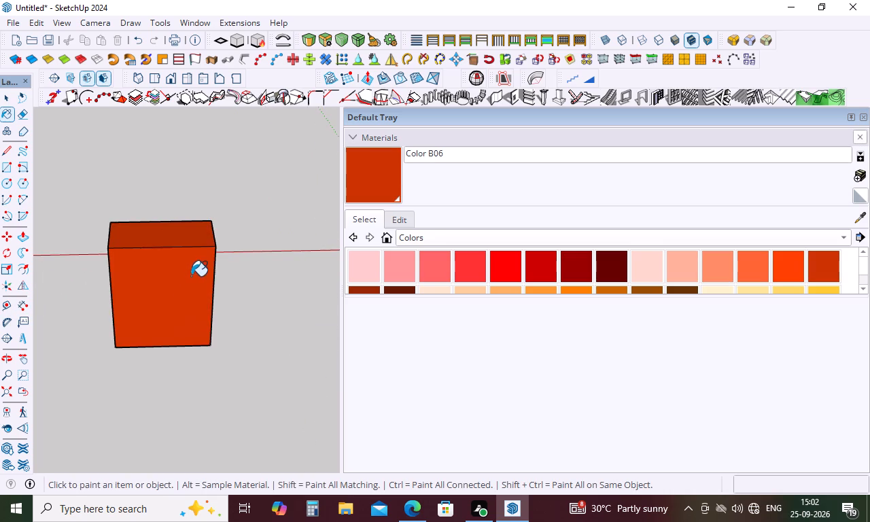
Repaint both narrow sides of the box with Color B06, leaving the front face pink.
{"action": "scroll", "coordinate": [191, 276], "scroll_direction": "down", "scroll_amount": 2}
{"action": "middle_click_drag", "start_coordinate": [123, 321], "coordinate": [457, 298]}
{"action": "scroll", "coordinate": [457, 298], "scroll_direction": "up", "scroll_amount": 1}
{"action": "left_click", "coordinate": [173, 296]}
{"action": "scroll", "coordinate": [170, 289], "scroll_direction": "down", "scroll_amount": 5}
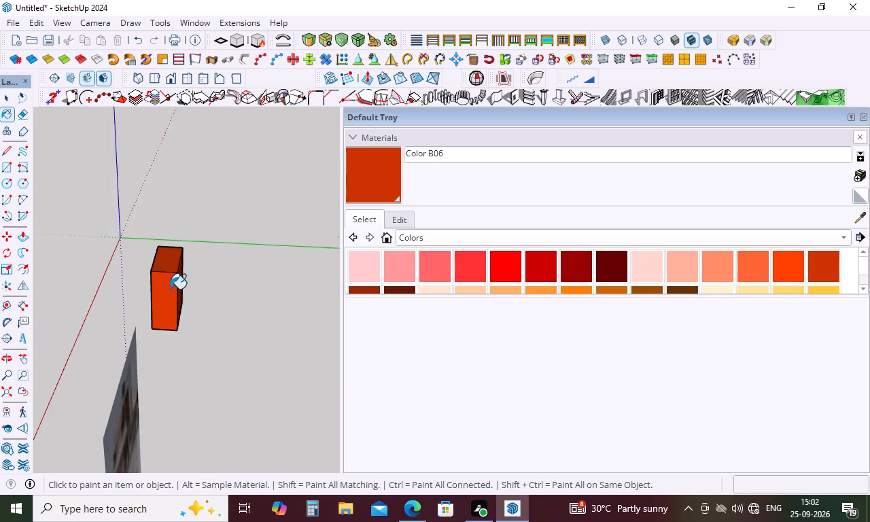
{"action": "middle_click_drag", "start_coordinate": [169, 297], "coordinate": [434, 288]}
{"action": "middle_click_drag", "start_coordinate": [145, 338], "coordinate": [243, 375]}
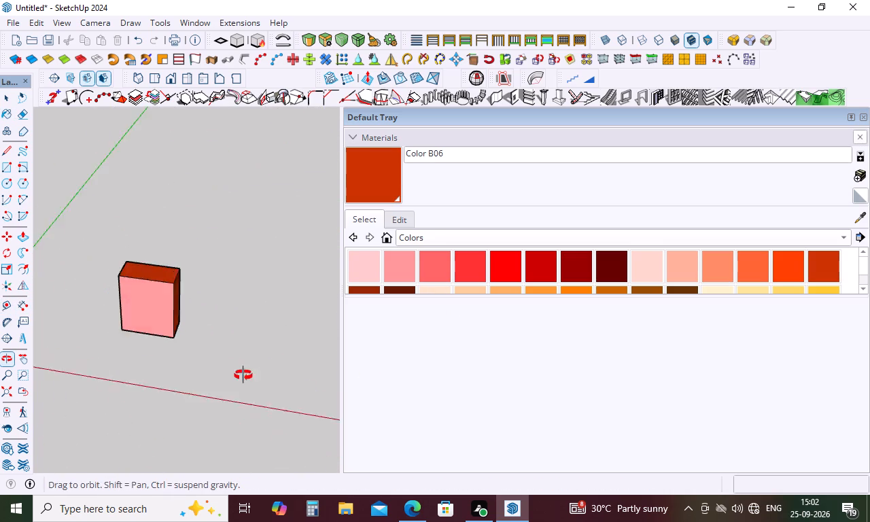
{"action": "middle_click_drag", "start_coordinate": [243, 375], "coordinate": [387, 276]}
{"action": "middle_click_drag", "start_coordinate": [158, 313], "coordinate": [311, 285]}
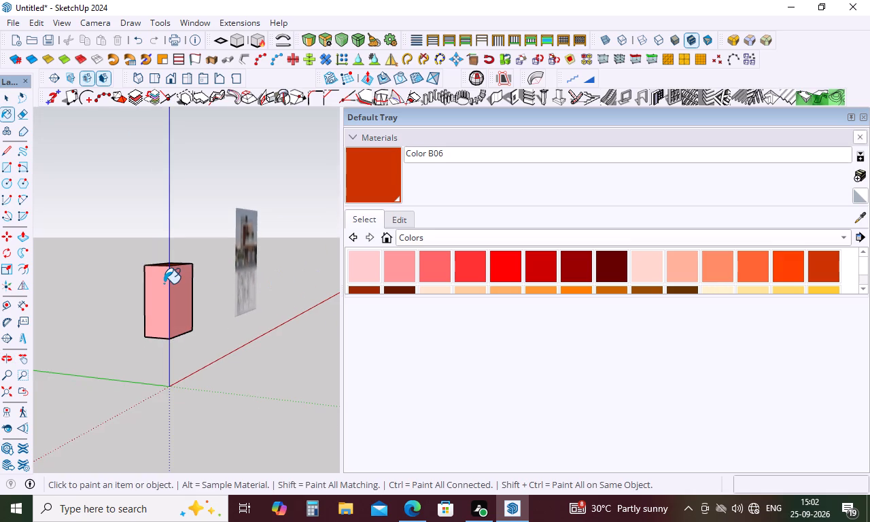
{"action": "left_click", "coordinate": [164, 283]}
Offset the outline of the box's front face inward by about 7 11/16" to form a border.
{"action": "scroll", "coordinate": [164, 283], "scroll_direction": "down", "scroll_amount": 4}
{"action": "middle_click_drag", "start_coordinate": [171, 303], "coordinate": [10, 369]}
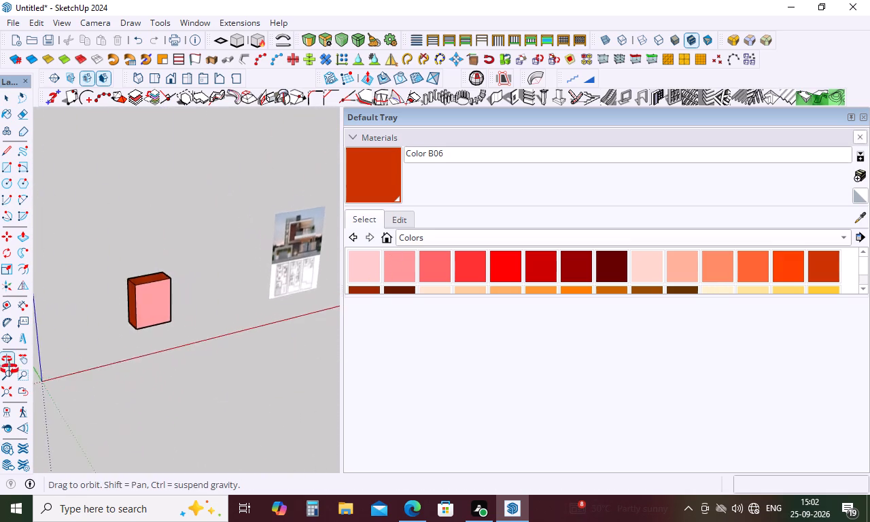
{"action": "middle_click_drag", "start_coordinate": [10, 369], "coordinate": [0, 350]}
{"action": "middle_click_drag", "start_coordinate": [246, 377], "coordinate": [126, 310]}
{"action": "scroll", "coordinate": [126, 310], "scroll_direction": "up", "scroll_amount": 6}
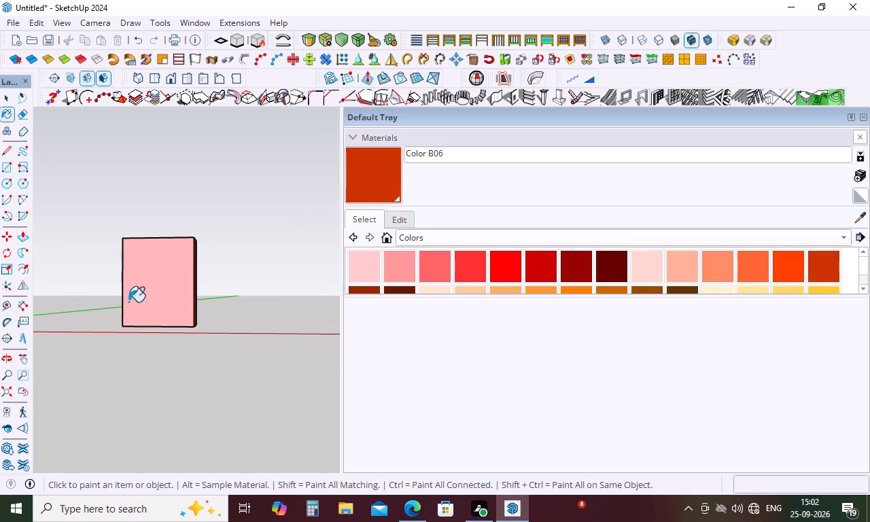
{"action": "key", "text": "f"}
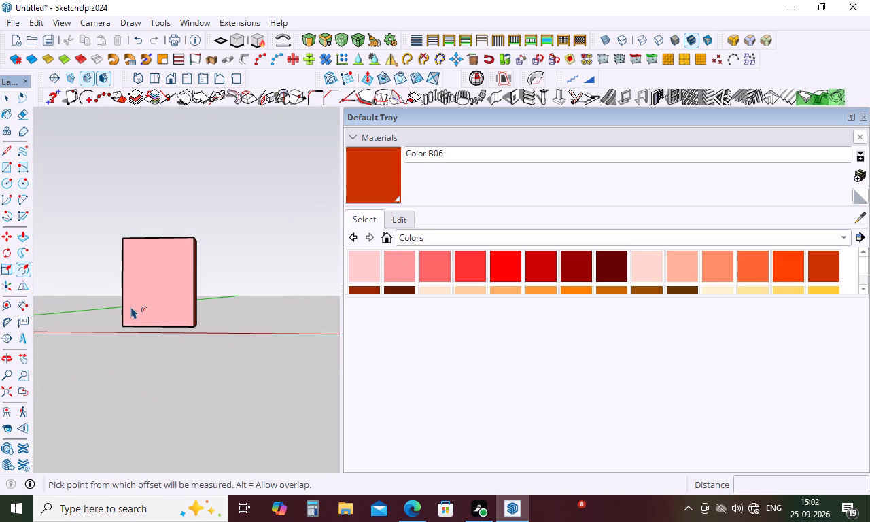
{"action": "left_click", "coordinate": [154, 275]}
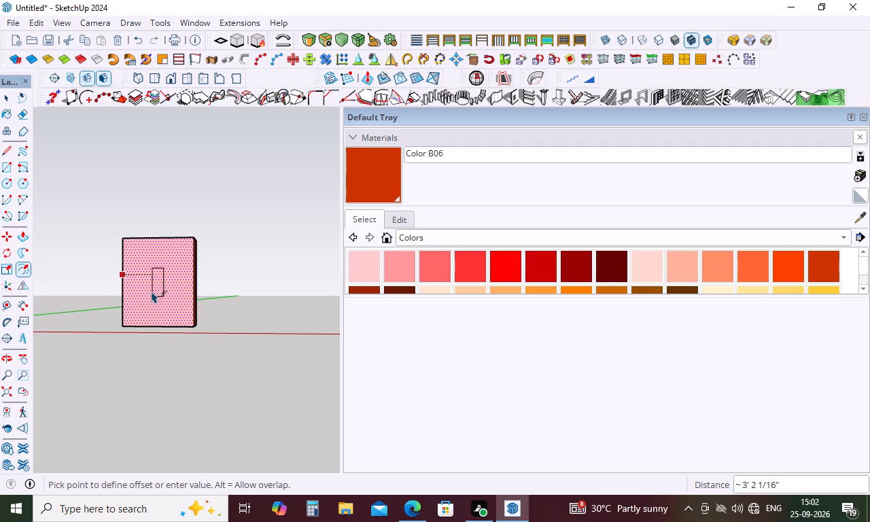
{"action": "left_click", "coordinate": [128, 393]}
Push the panel inside the front border about 2' 15/16" into the box with Push/Pull, forming a recess.
{"action": "middle_click_drag", "start_coordinate": [37, 217], "coordinate": [160, 343]}
{"action": "scroll", "coordinate": [156, 328], "scroll_direction": "up", "scroll_amount": 3}
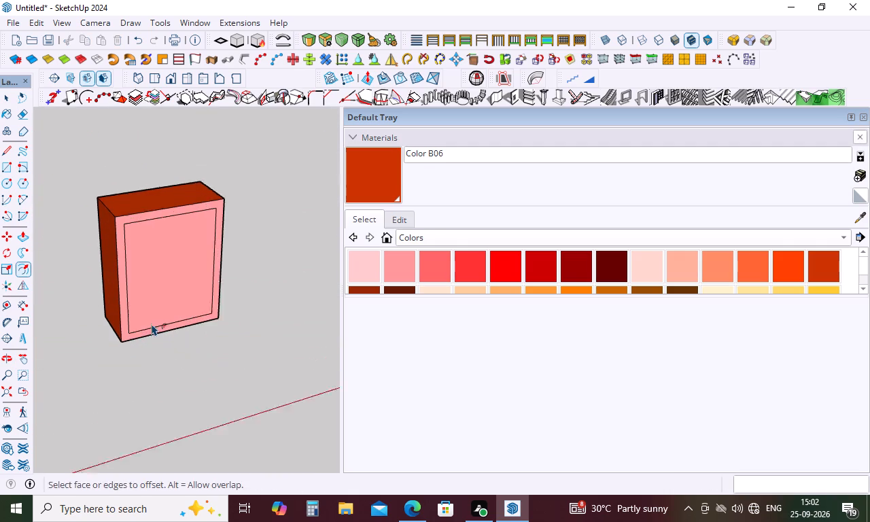
{"action": "scroll", "coordinate": [152, 324], "scroll_direction": "up", "scroll_amount": 2}
{"action": "middle_click_drag", "start_coordinate": [150, 317], "coordinate": [83, 258]}
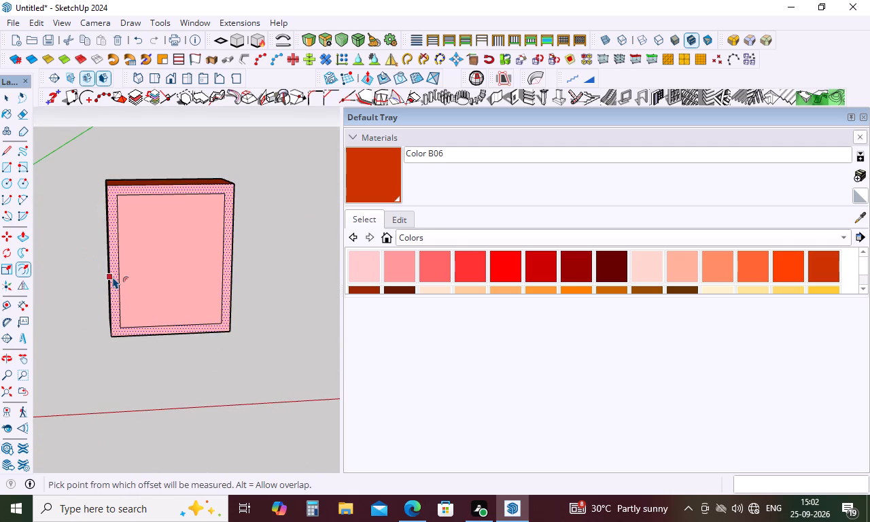
{"action": "key", "text": "p"}
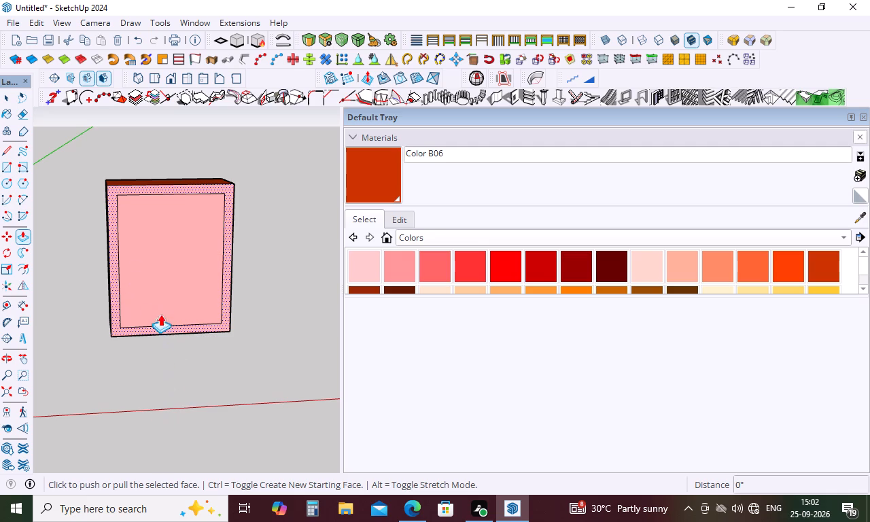
{"action": "key", "text": "space"}
{"action": "key", "text": "space"}
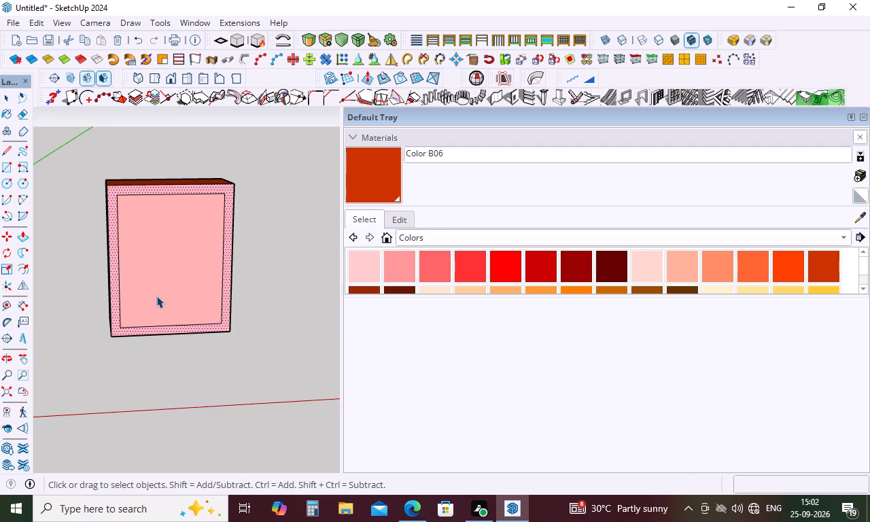
{"action": "left_click", "coordinate": [293, 272]}
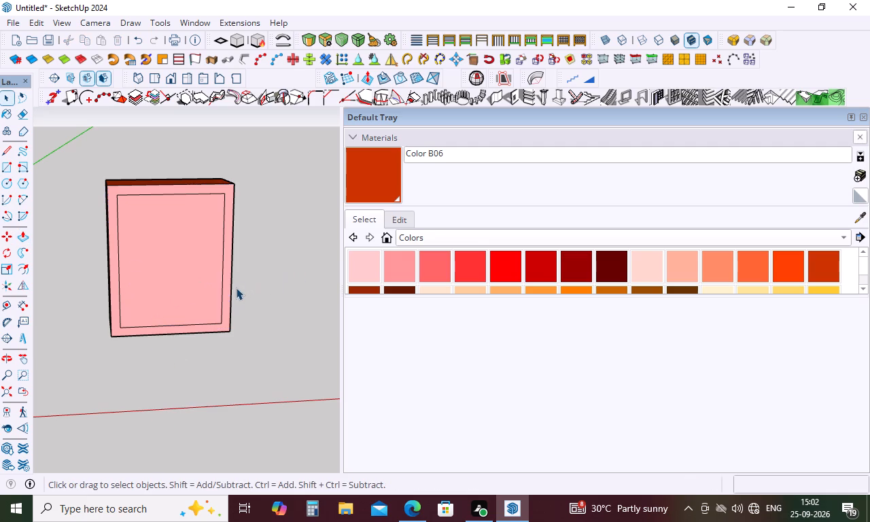
{"action": "key", "text": "p"}
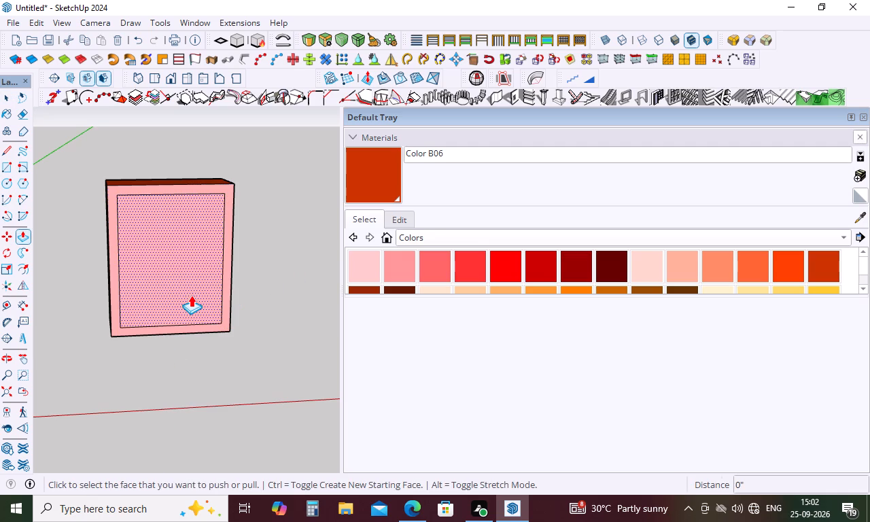
{"action": "left_click", "coordinate": [191, 295]}
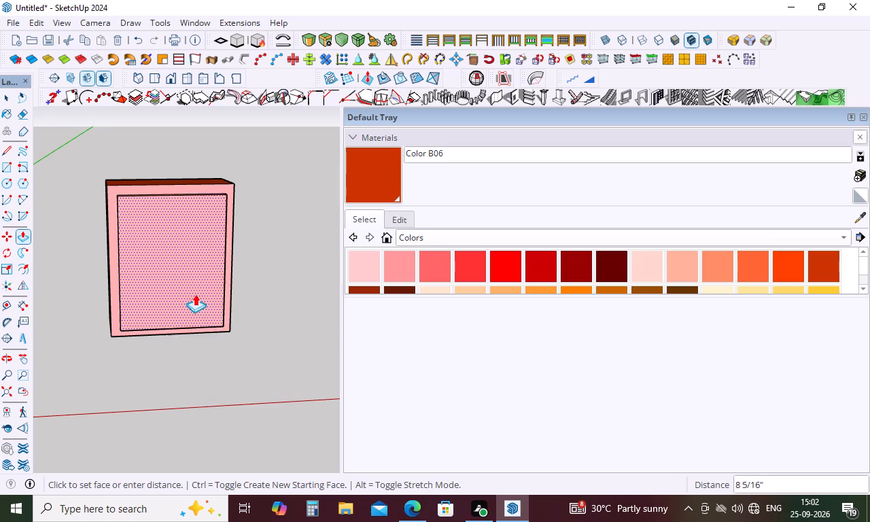
{"action": "left_click", "coordinate": [188, 285]}
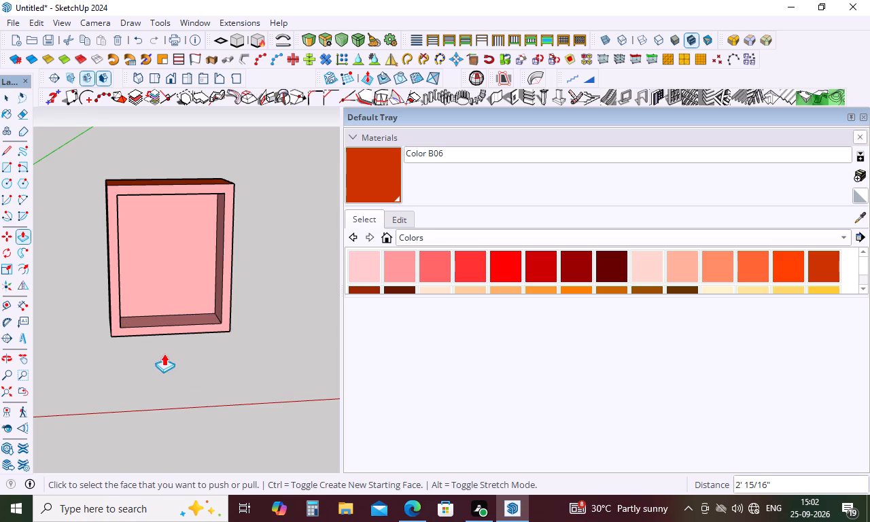
Examine the recessed box from above, below and both sides to check the recess.
{"action": "middle_click_drag", "start_coordinate": [173, 337], "coordinate": [139, 333]}
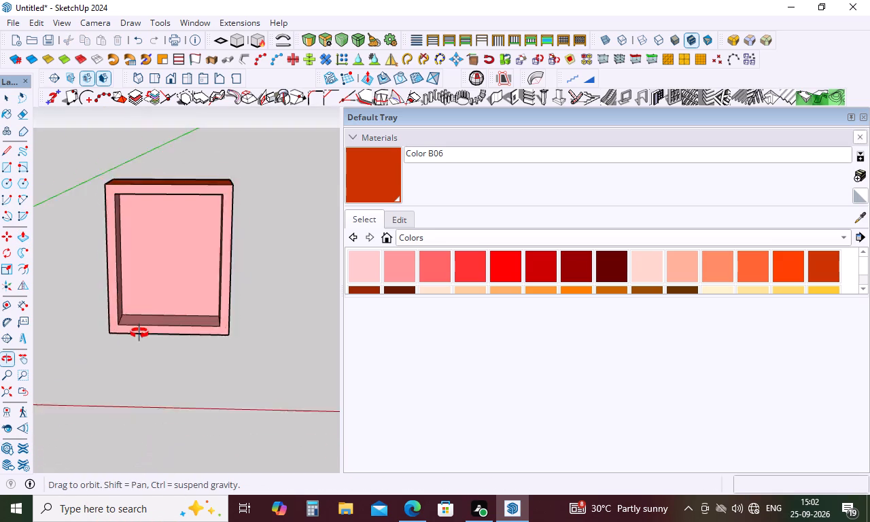
{"action": "middle_click_drag", "start_coordinate": [139, 333], "coordinate": [174, 292]}
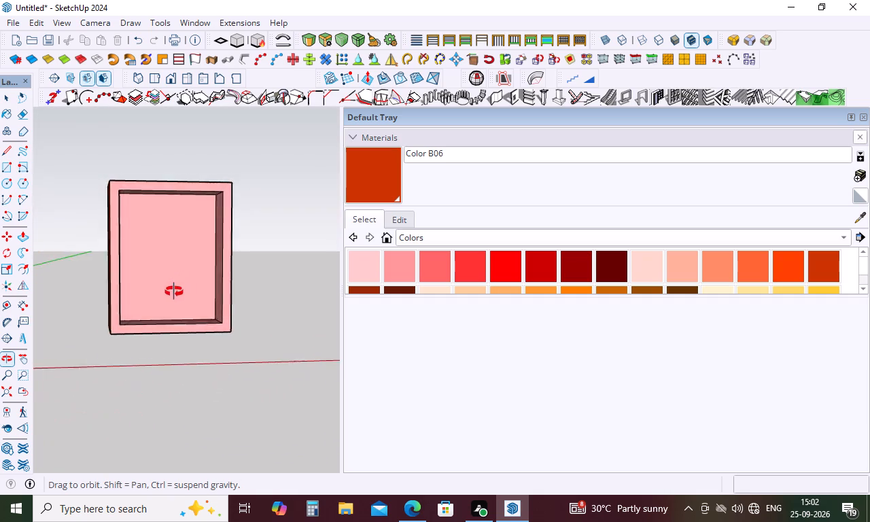
{"action": "middle_click_drag", "start_coordinate": [174, 292], "coordinate": [94, 481]}
{"action": "middle_click_drag", "start_coordinate": [99, 451], "coordinate": [158, 208]}
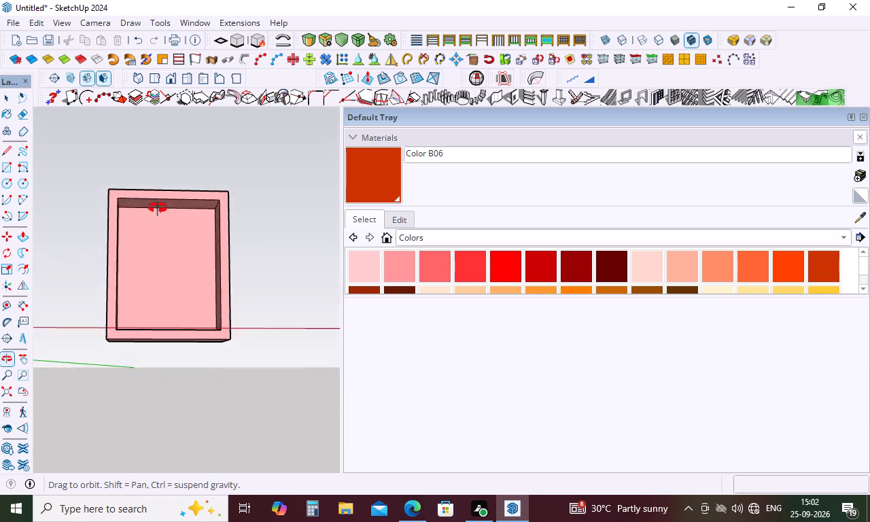
{"action": "middle_click_drag", "start_coordinate": [158, 208], "coordinate": [154, 206]}
{"action": "middle_click_drag", "start_coordinate": [139, 210], "coordinate": [107, 279]}
{"action": "scroll", "coordinate": [99, 232], "scroll_direction": "up", "scroll_amount": 4}
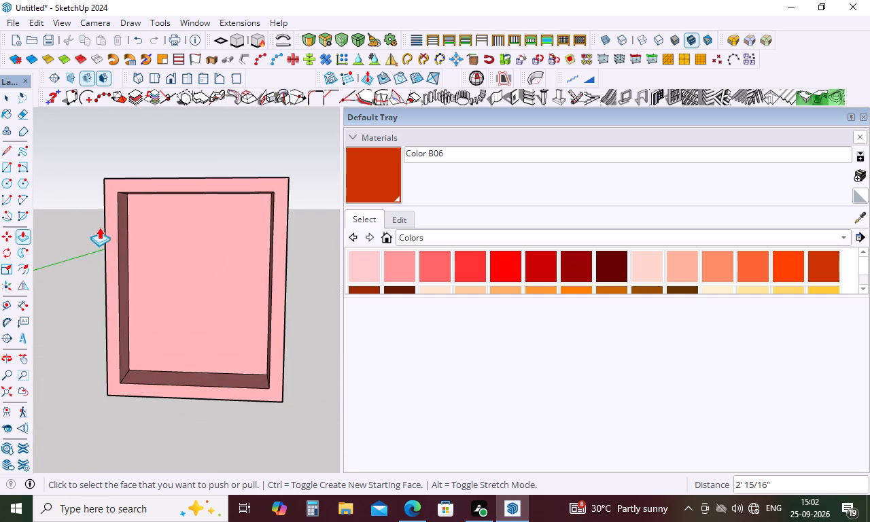
{"action": "middle_click_drag", "start_coordinate": [101, 227], "coordinate": [153, 237]}
Draw a vertical line down the middle of the recess opening, from its front top edge to its front bottom edge.
{"action": "key", "text": "space"}
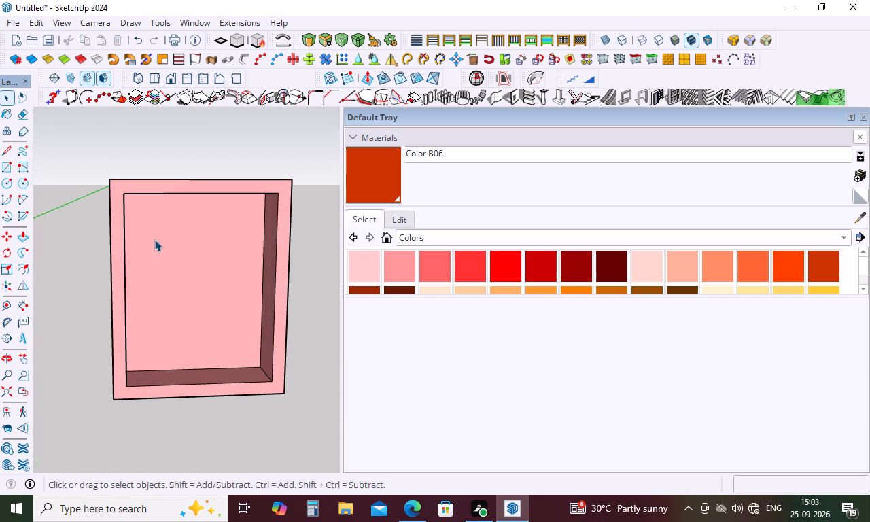
{"action": "type", "text": "l"}
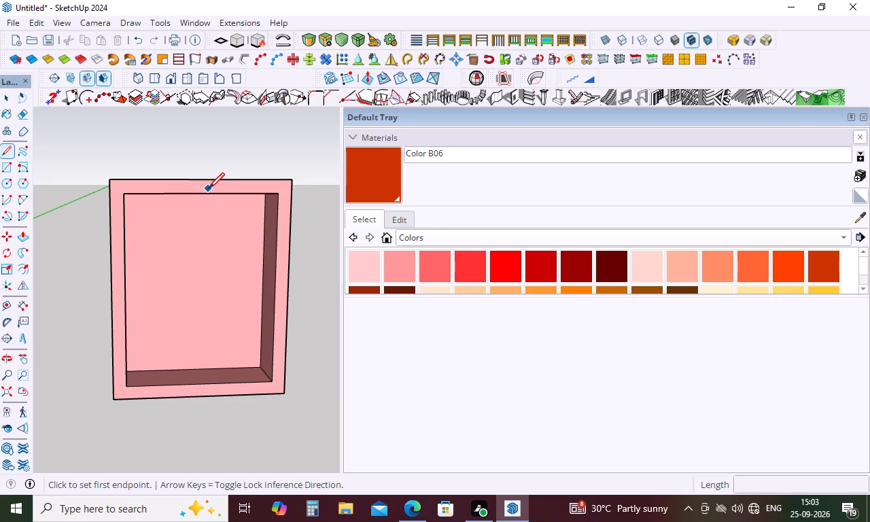
{"action": "left_click", "coordinate": [204, 194]}
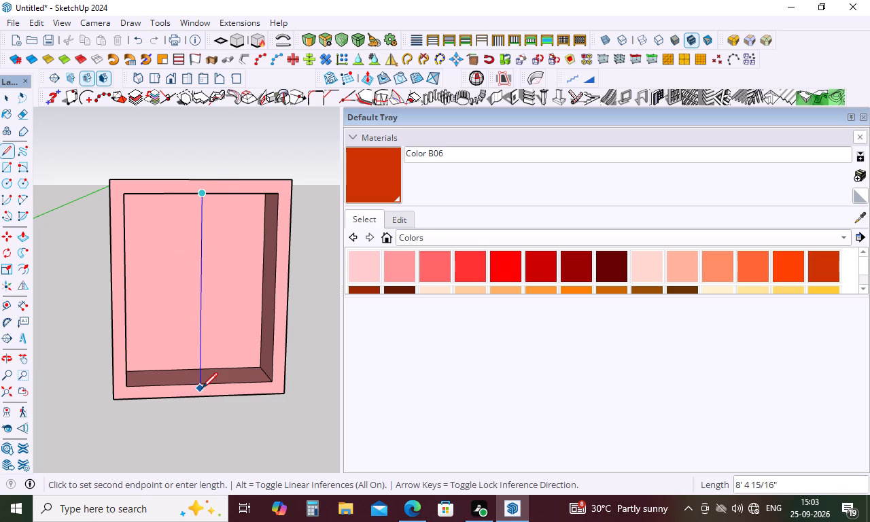
{"action": "left_click", "coordinate": [203, 387]}
{"action": "key", "text": "space"}
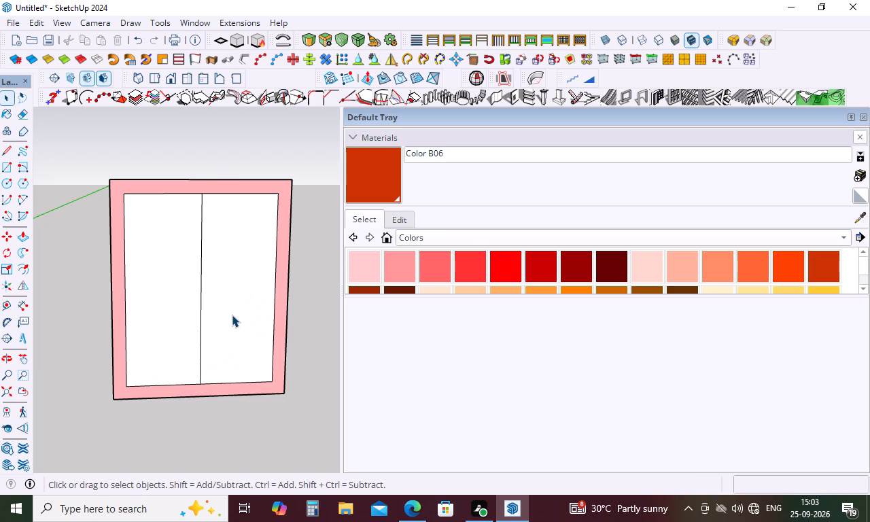
Delete the two white faces covering the recess opening on either side of the centre line.
{"action": "left_click", "coordinate": [232, 315]}
{"action": "key", "text": "Delete"}
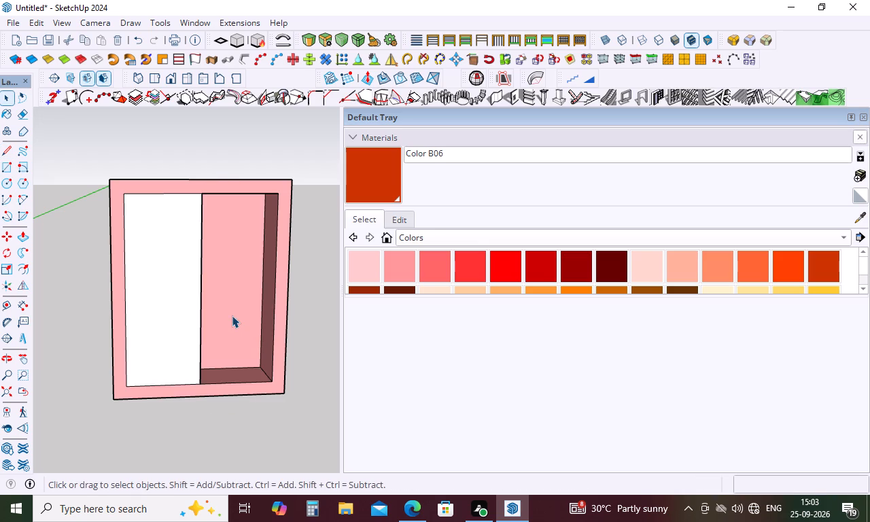
{"action": "left_click", "coordinate": [175, 295]}
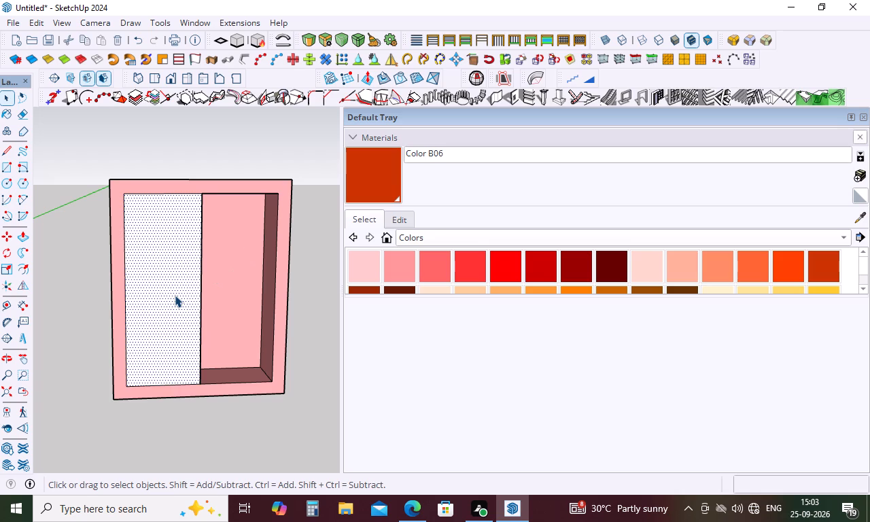
{"action": "key", "text": "Delete"}
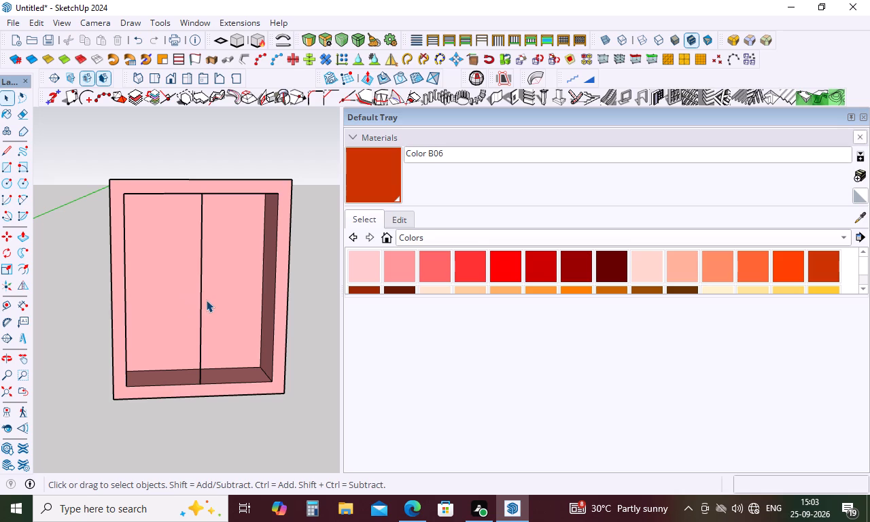
Draw a divider rectangle about 8' 2 3/8" by 2' 15/16" from the centre line's top end to the midpoint of the recess's rear bottom edge.
{"action": "middle_click_drag", "start_coordinate": [208, 299], "coordinate": [149, 394]}
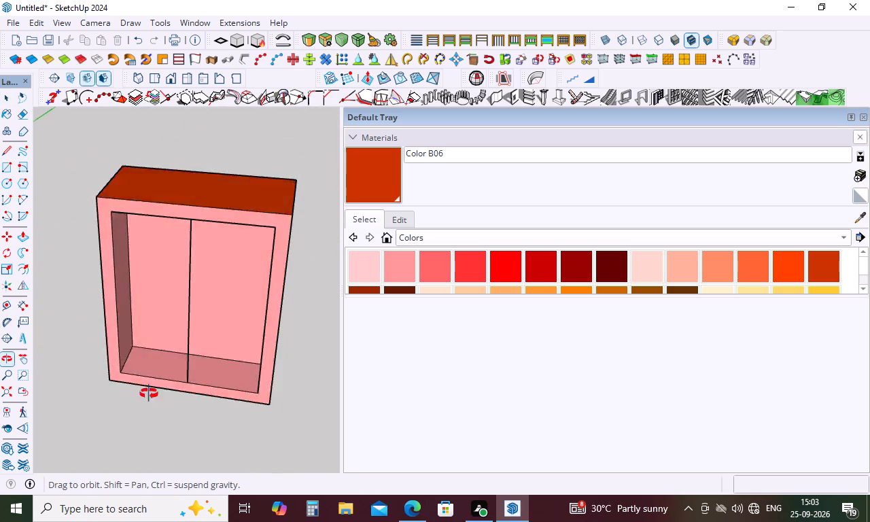
{"action": "middle_click_drag", "start_coordinate": [149, 394], "coordinate": [169, 405]}
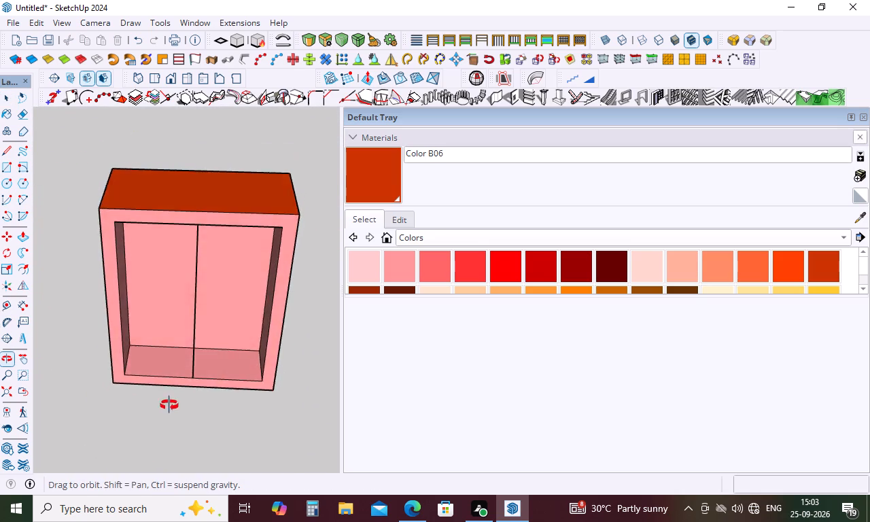
{"action": "middle_click_drag", "start_coordinate": [169, 405], "coordinate": [13, 345]}
{"action": "middle_click_drag", "start_coordinate": [179, 315], "coordinate": [181, 302]}
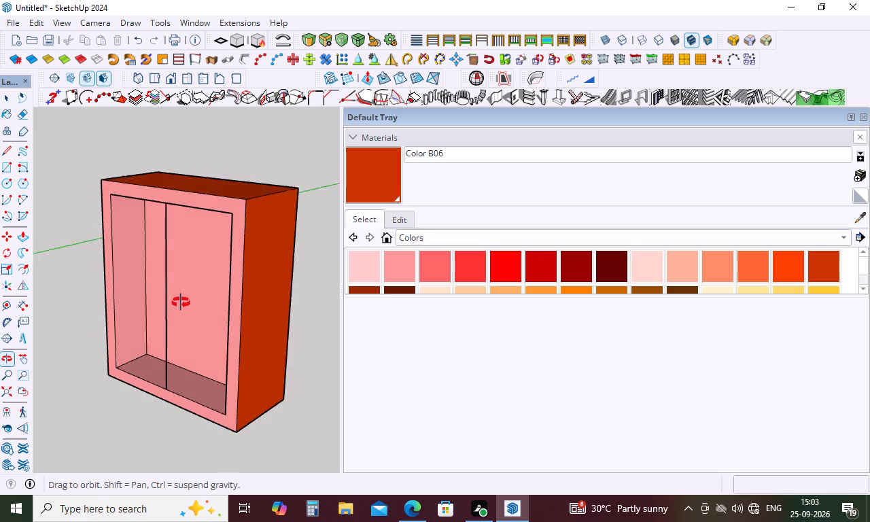
{"action": "middle_click_drag", "start_coordinate": [181, 302], "coordinate": [116, 256]}
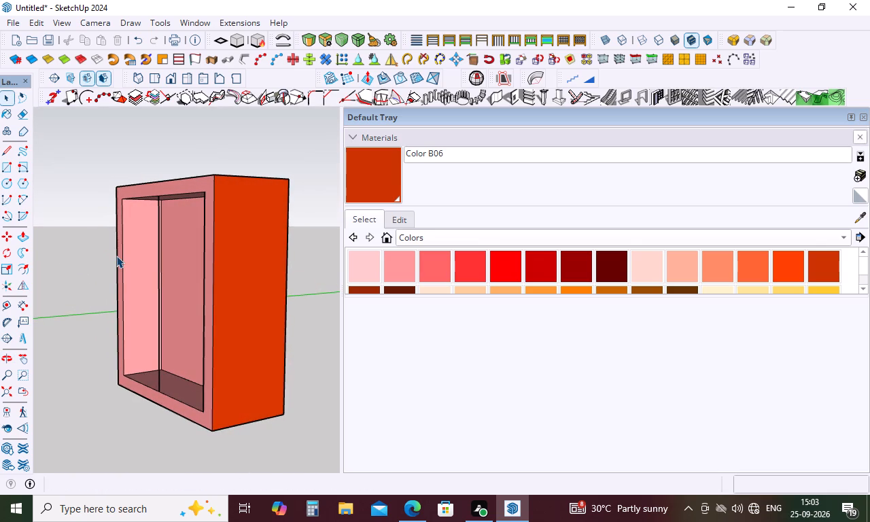
{"action": "key", "text": "p"}
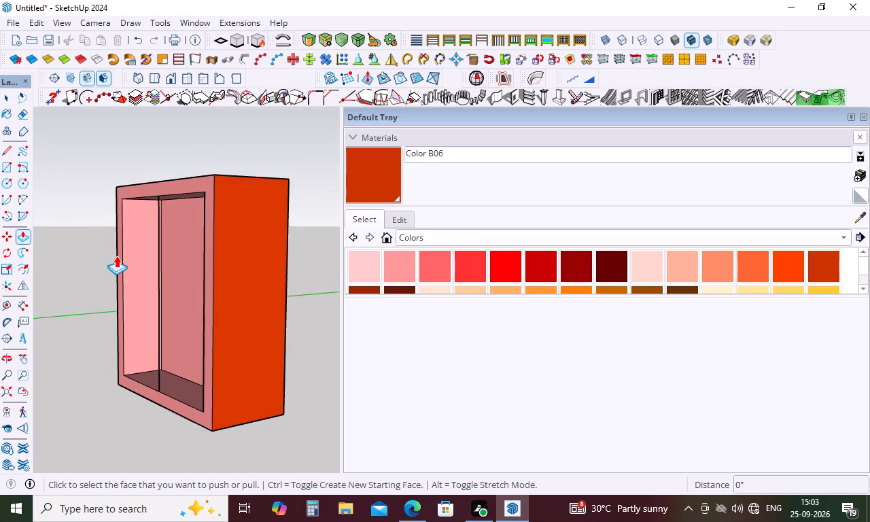
{"action": "key", "text": "r"}
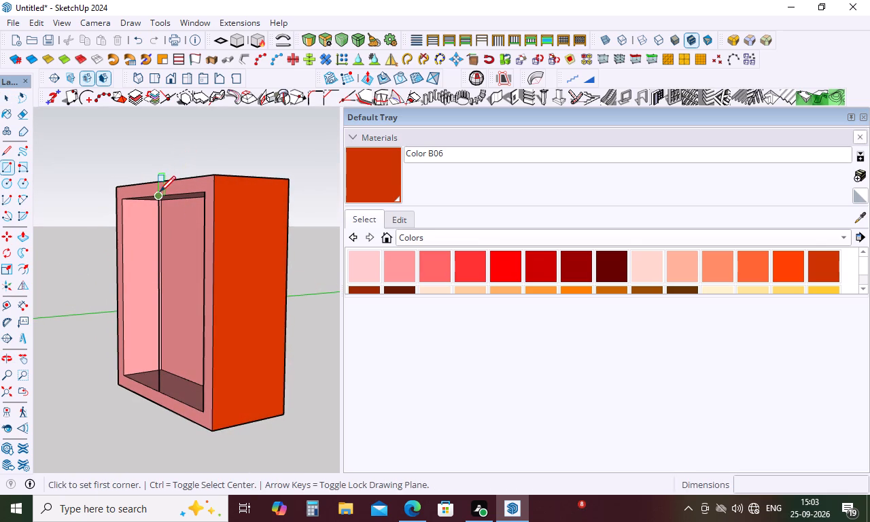
{"action": "left_click", "coordinate": [160, 192]}
{"action": "scroll", "coordinate": [179, 286], "scroll_direction": "down", "scroll_amount": 4}
{"action": "middle_click_drag", "start_coordinate": [178, 281], "coordinate": [203, 293]}
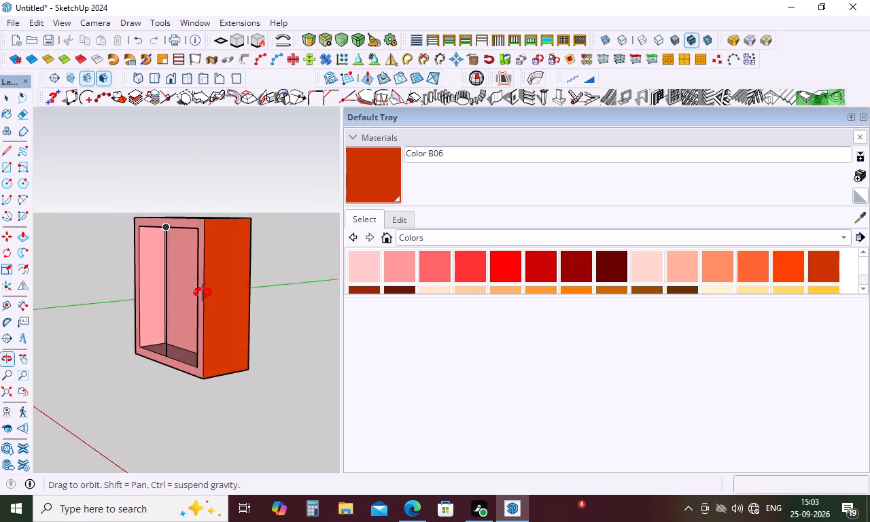
{"action": "middle_click_drag", "start_coordinate": [203, 293], "coordinate": [282, 321]}
{"action": "scroll", "coordinate": [191, 317], "scroll_direction": "up", "scroll_amount": 8}
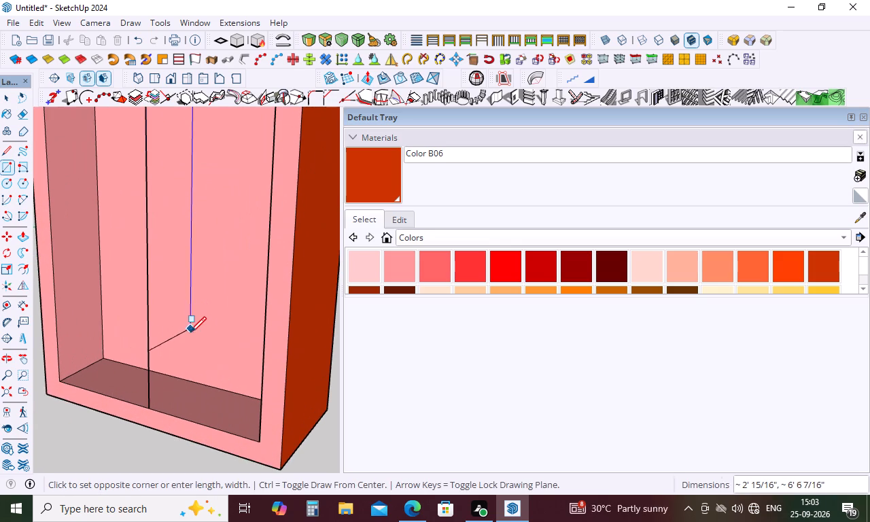
{"action": "left_click", "coordinate": [189, 385]}
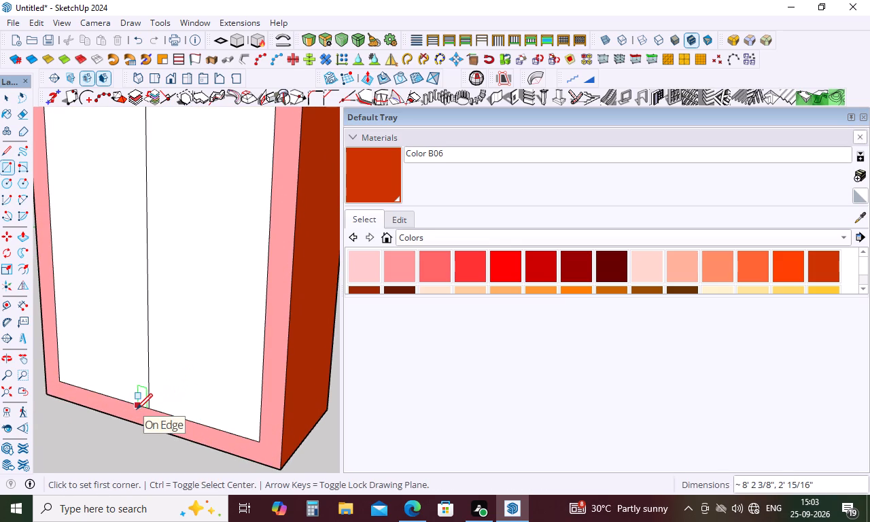
Delete the two white faces covering the front of the compartments on either side of the divider.
{"action": "key", "text": "space"}
{"action": "left_click", "coordinate": [192, 394]}
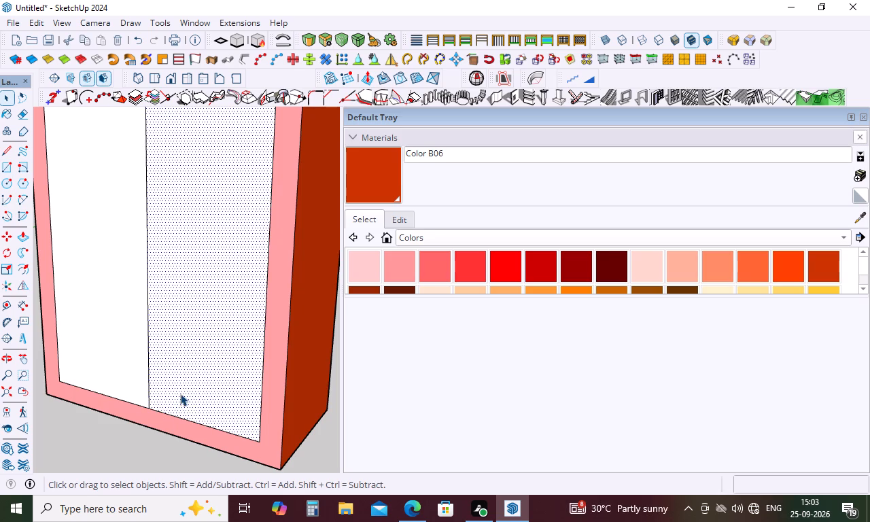
{"action": "key", "text": "Delete"}
{"action": "left_click", "coordinate": [130, 390]}
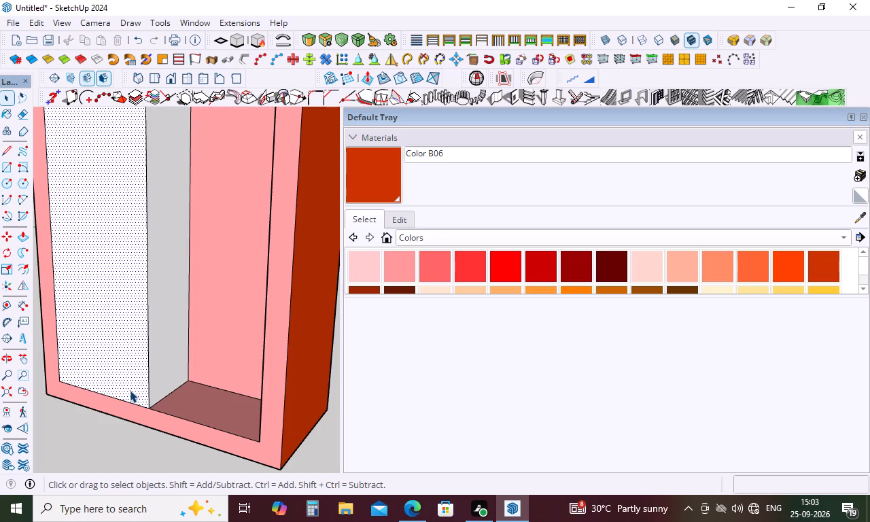
{"action": "key", "text": "Delete"}
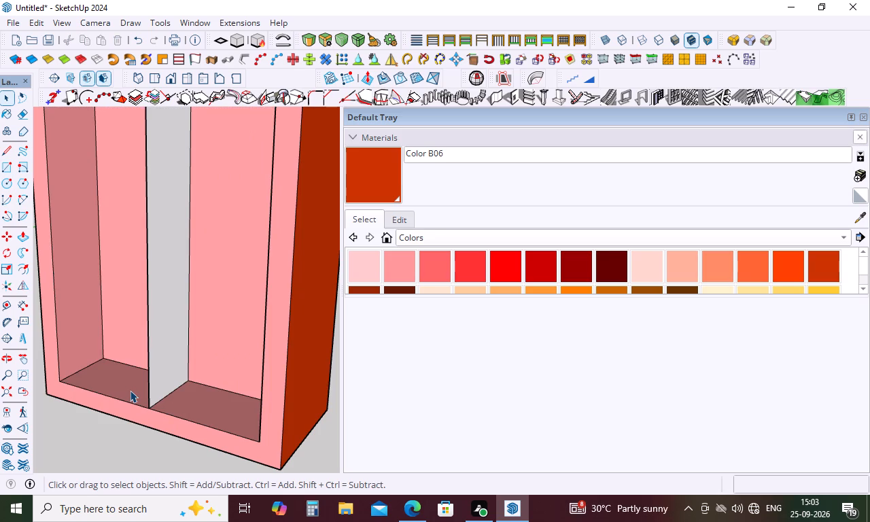
Push/Pull both side faces of the central divider outward to thicken it, extending the second face by about 1 5/8".
{"action": "key", "text": "p"}
{"action": "left_click", "coordinate": [173, 347]}
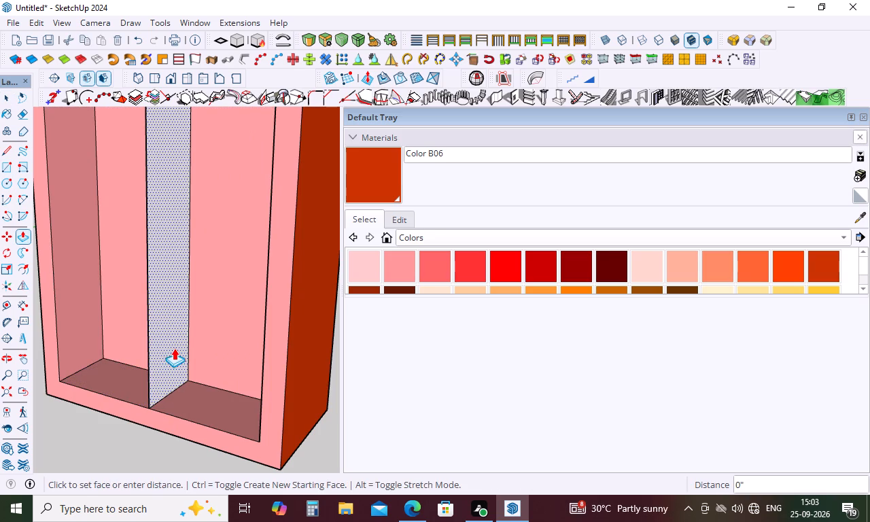
{"action": "left_click", "coordinate": [177, 351]}
{"action": "middle_click_drag", "start_coordinate": [193, 374], "coordinate": [415, 413]}
{"action": "left_click", "coordinate": [208, 336]}
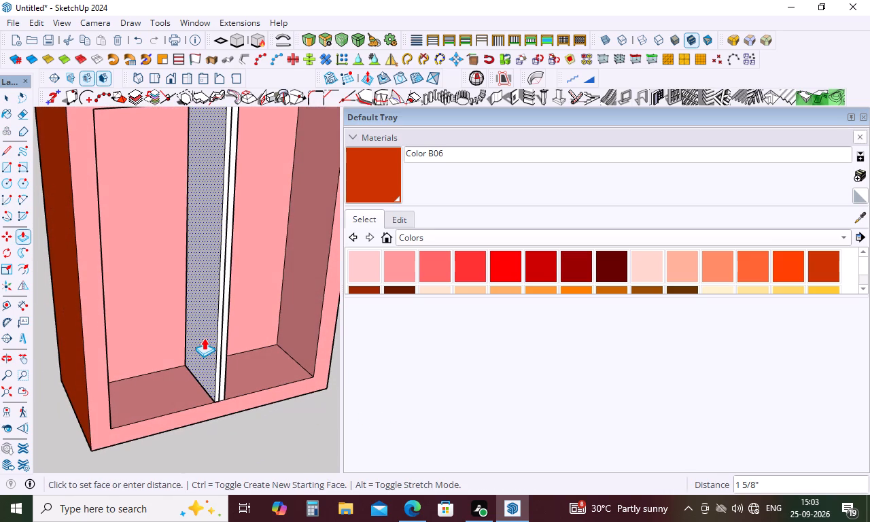
{"action": "left_click", "coordinate": [204, 338]}
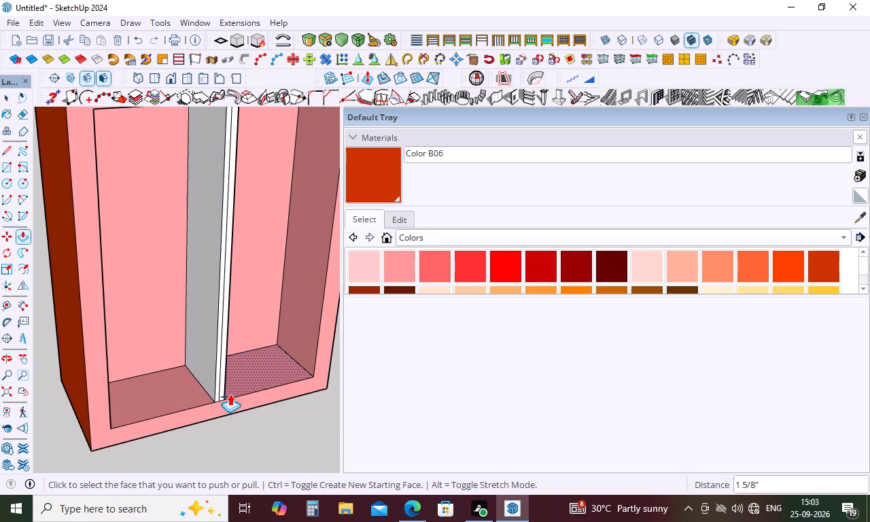
{"action": "key", "text": "space"}
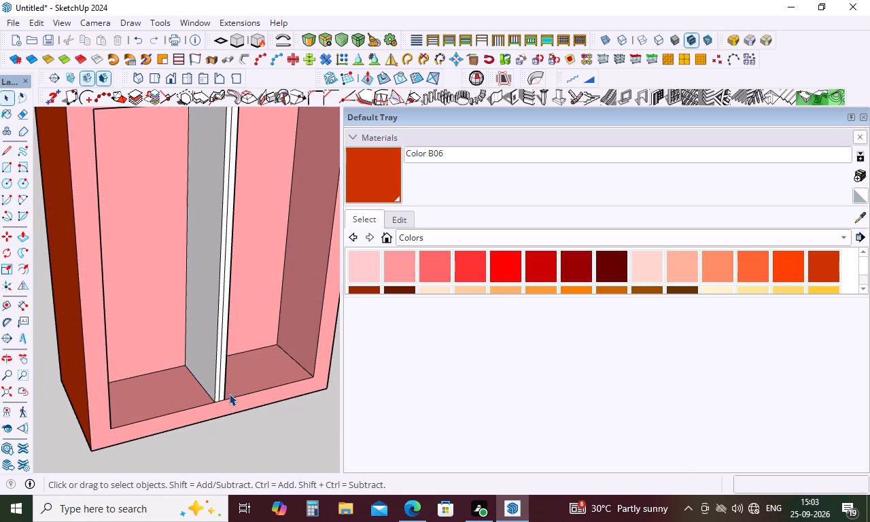
Erase the vertical centre line running along the front of the thickened divider.
{"action": "key", "text": "e"}
{"action": "scroll", "coordinate": [240, 311], "scroll_direction": "up", "scroll_amount": 3}
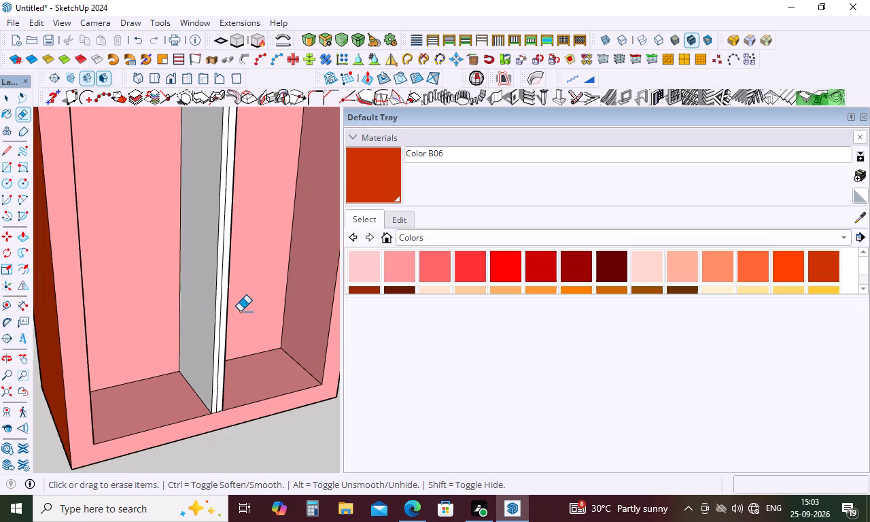
{"action": "scroll", "coordinate": [240, 311], "scroll_direction": "up", "scroll_amount": 8}
{"action": "left_click", "coordinate": [214, 301]}
{"action": "scroll", "coordinate": [206, 304], "scroll_direction": "down", "scroll_amount": 6}
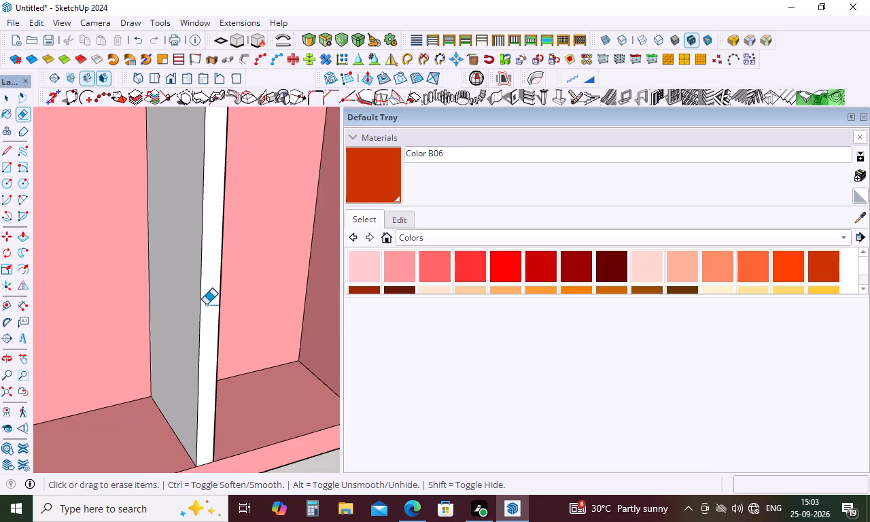
{"action": "scroll", "coordinate": [206, 304], "scroll_direction": "down", "scroll_amount": 12}
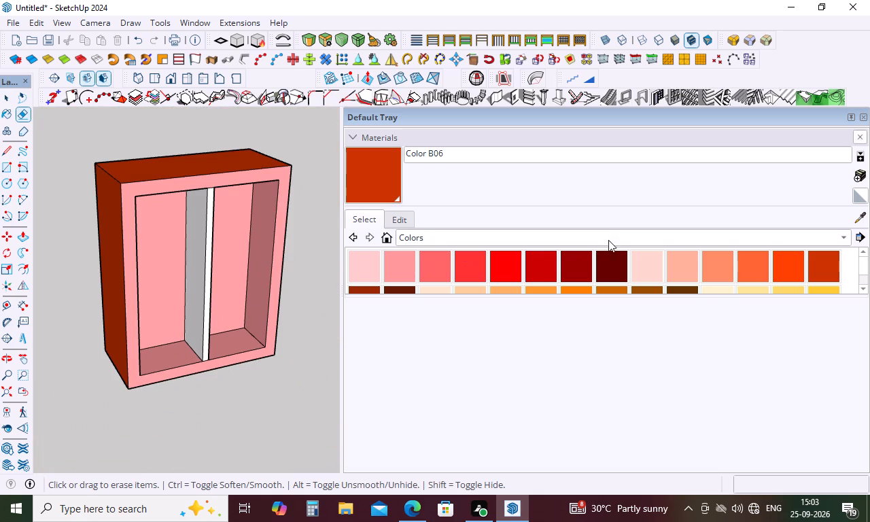
Paint both side faces and the front face of the central divider with Color A02.
{"action": "left_click", "coordinate": [403, 271]}
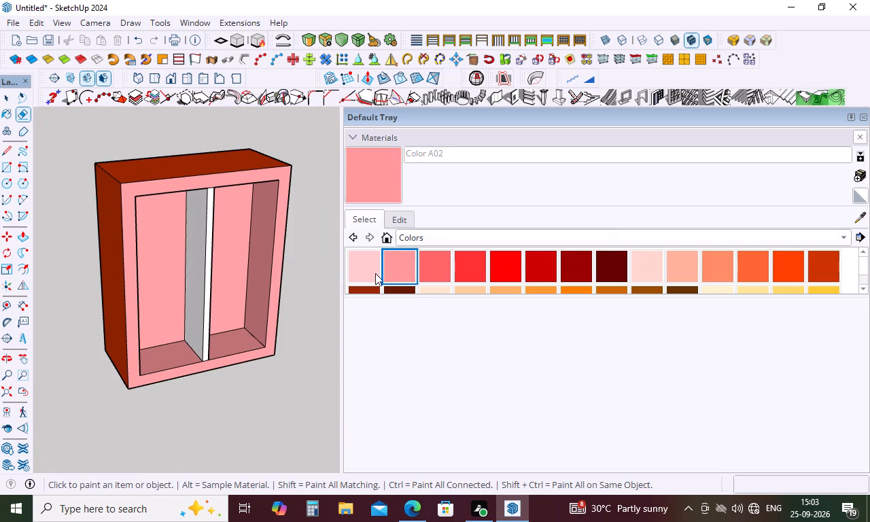
{"action": "scroll", "coordinate": [206, 216], "scroll_direction": "up", "scroll_amount": 4}
{"action": "middle_click_drag", "start_coordinate": [206, 215], "coordinate": [349, 178]}
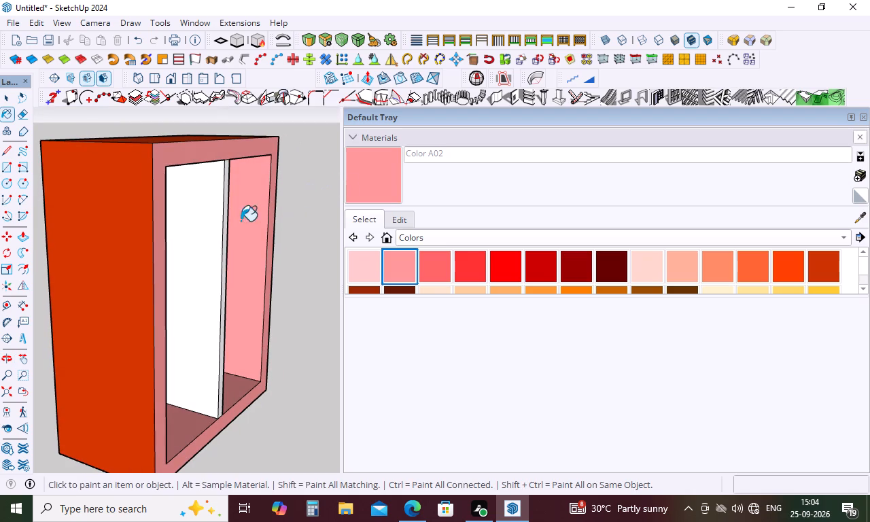
{"action": "left_click", "coordinate": [207, 232]}
{"action": "middle_click_drag", "start_coordinate": [243, 201], "coordinate": [0, 172]}
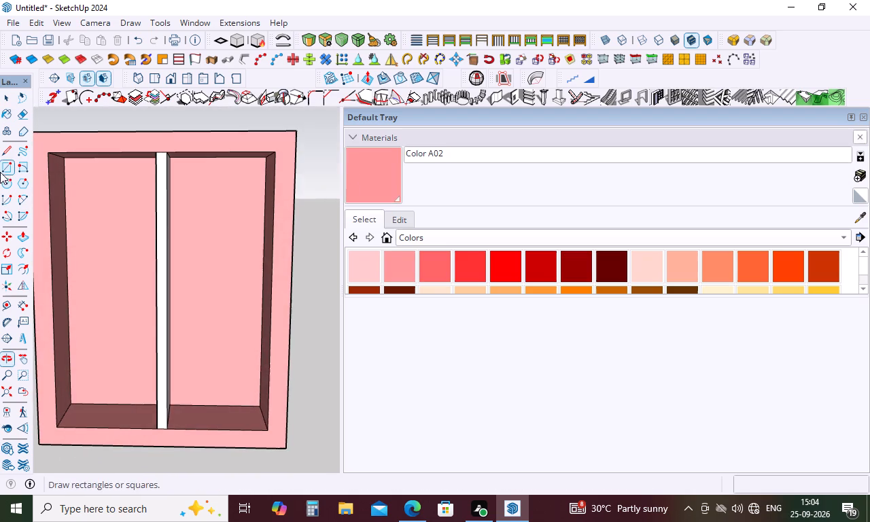
{"action": "scroll", "coordinate": [161, 223], "scroll_direction": "up", "scroll_amount": 5}
{"action": "left_click", "coordinate": [176, 217]}
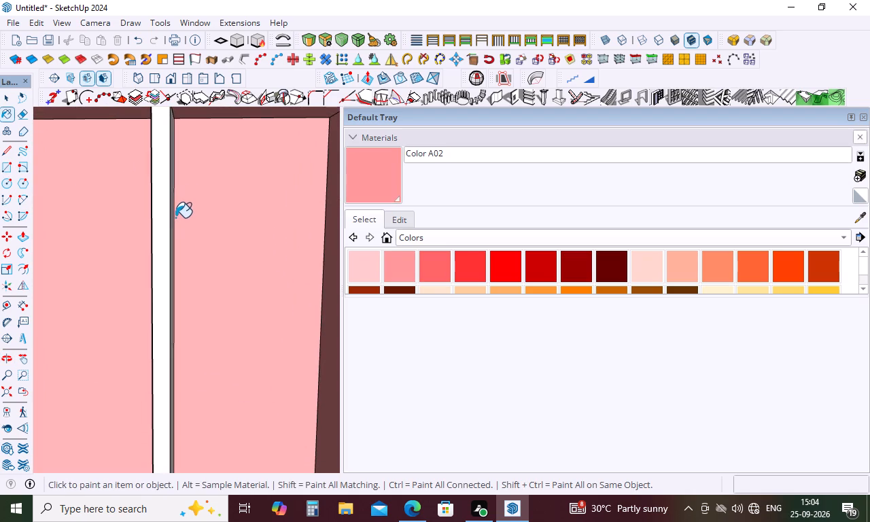
{"action": "middle_click_drag", "start_coordinate": [190, 219], "coordinate": [75, 240]}
{"action": "left_click", "coordinate": [139, 215]}
{"action": "scroll", "coordinate": [134, 221], "scroll_direction": "down", "scroll_amount": 4}
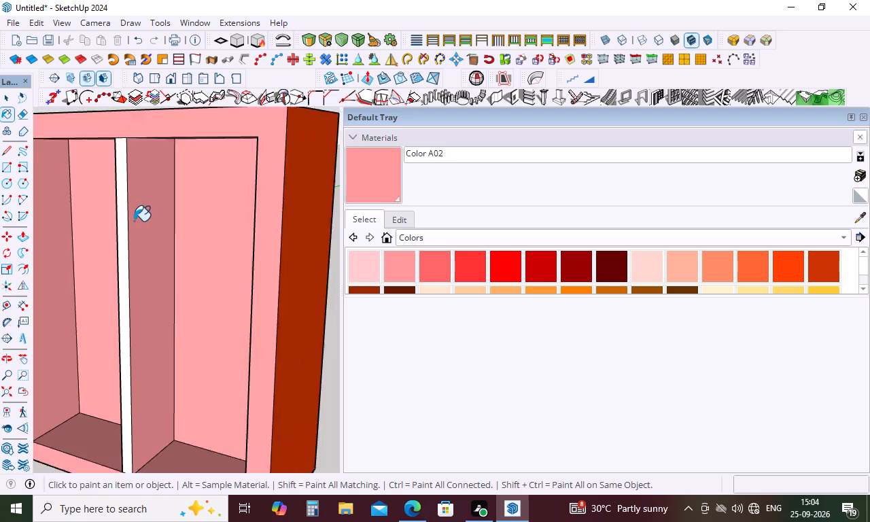
{"action": "middle_click_drag", "start_coordinate": [134, 221], "coordinate": [305, 214]}
{"action": "left_click", "coordinate": [171, 221]}
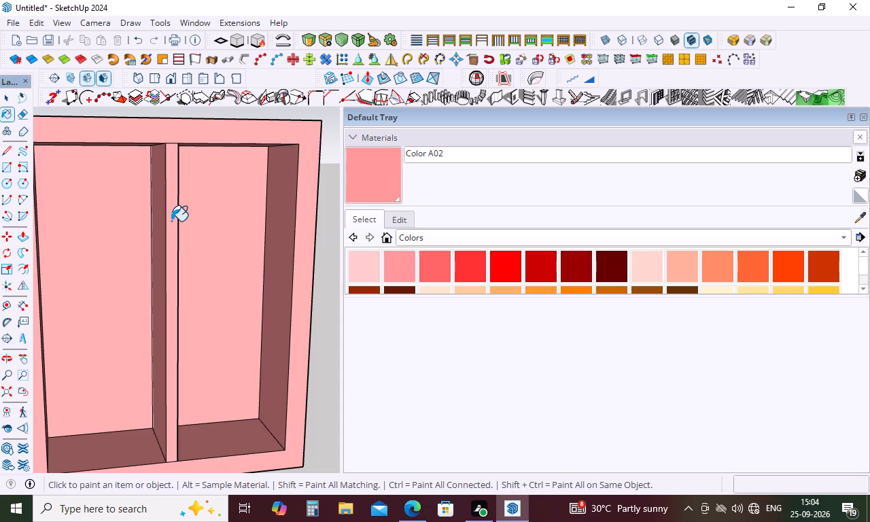
Draw a mid-height horizontal line across each compartment's front opening, about 3' 7/16" long on the right and 3' 7/8" on the left.
{"action": "scroll", "coordinate": [171, 224], "scroll_direction": "down", "scroll_amount": 8}
{"action": "middle_click_drag", "start_coordinate": [173, 230], "coordinate": [111, 463]}
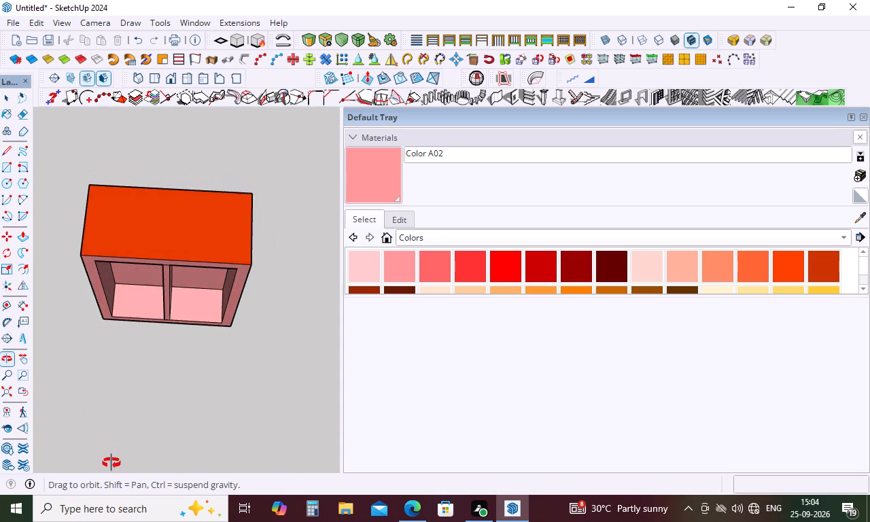
{"action": "middle_click_drag", "start_coordinate": [111, 463], "coordinate": [103, 169]}
{"action": "scroll", "coordinate": [103, 167], "scroll_direction": "up", "scroll_amount": 5}
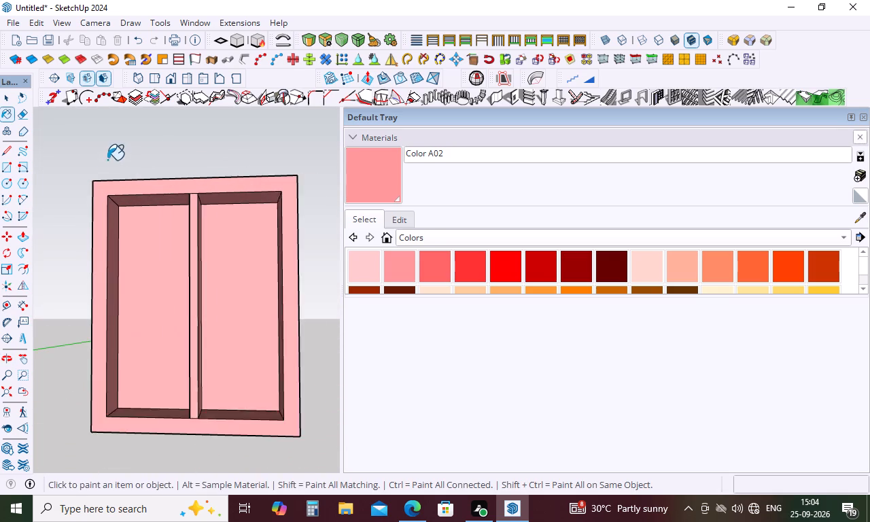
{"action": "scroll", "coordinate": [260, 341], "scroll_direction": "up", "scroll_amount": 2}
{"action": "scroll", "coordinate": [258, 343], "scroll_direction": "down", "scroll_amount": 4}
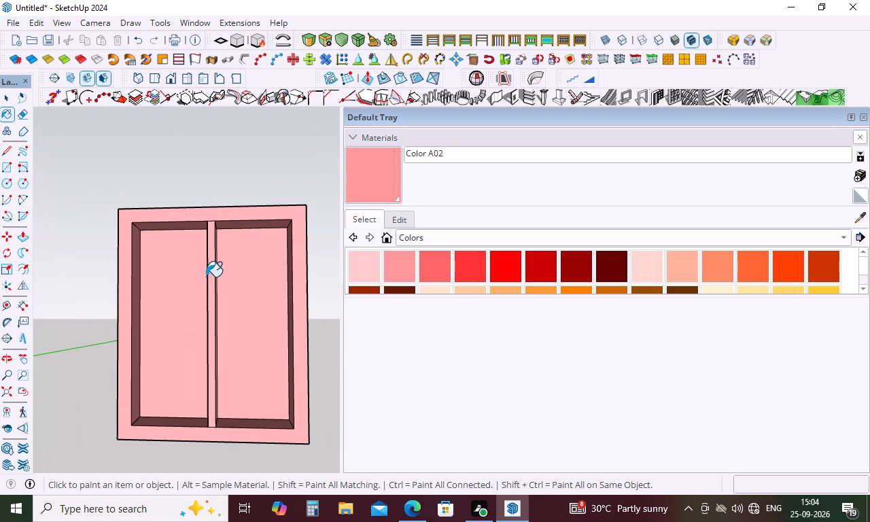
{"action": "middle_click_drag", "start_coordinate": [229, 271], "coordinate": [291, 326]}
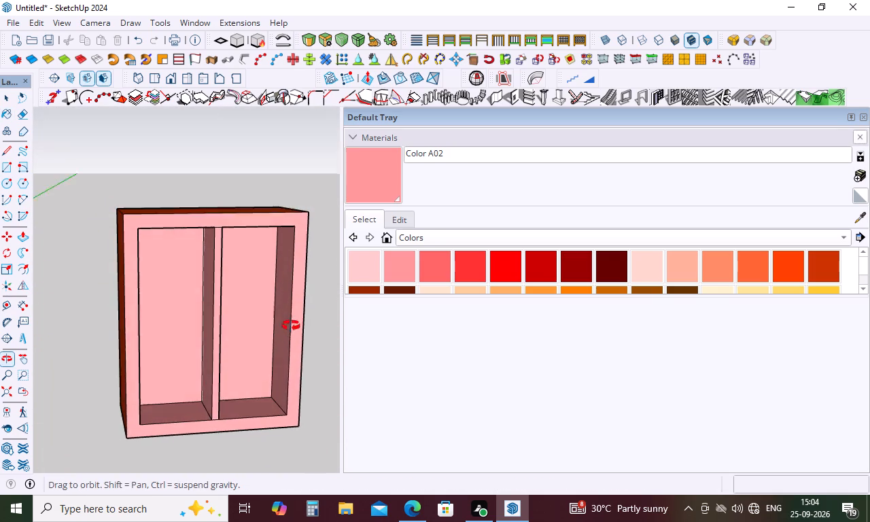
{"action": "middle_click_drag", "start_coordinate": [291, 326], "coordinate": [296, 332]}
{"action": "key", "text": "l"}
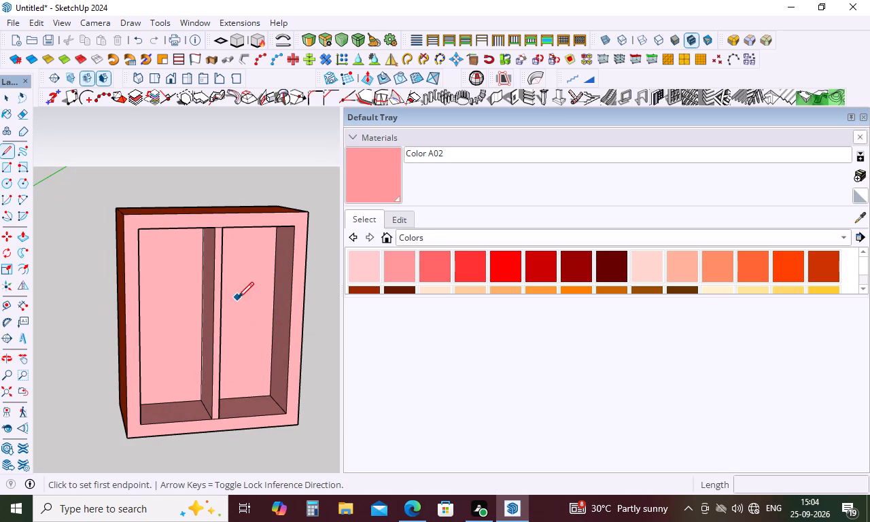
{"action": "left_click", "coordinate": [222, 328]}
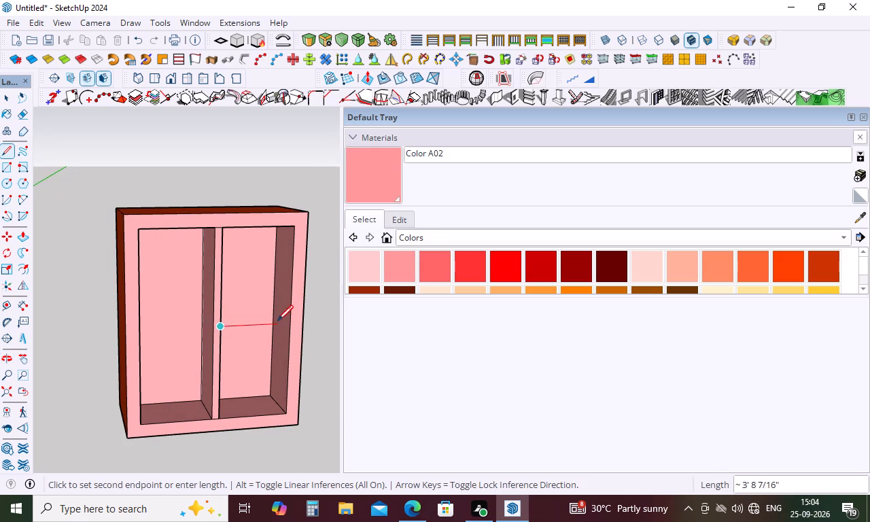
{"action": "left_click", "coordinate": [293, 326]}
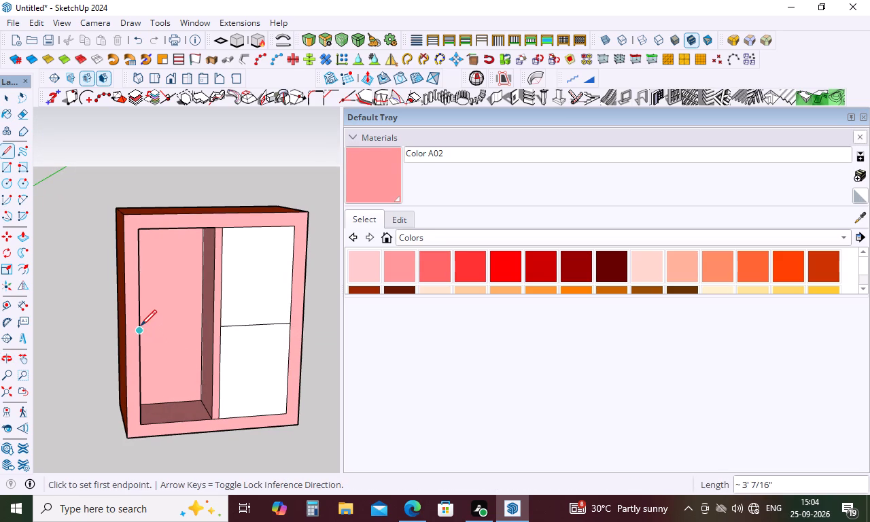
{"action": "left_click", "coordinate": [141, 330]}
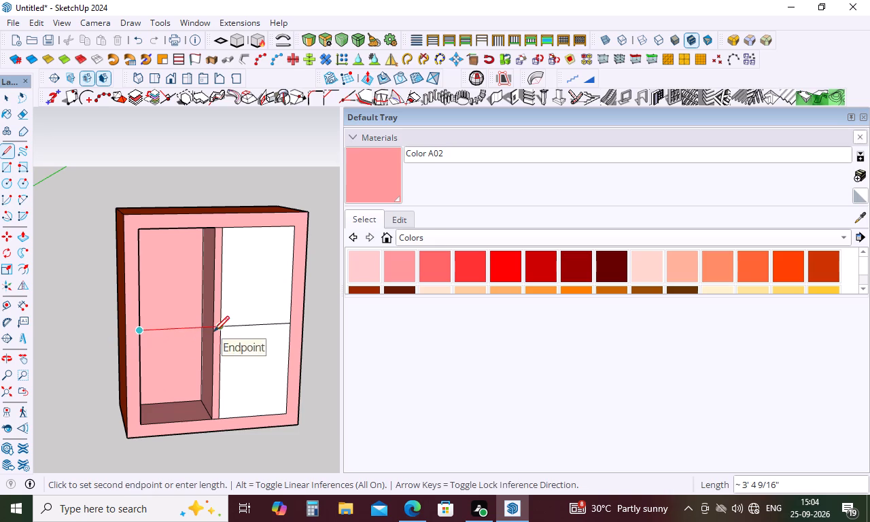
{"action": "left_click", "coordinate": [211, 330]}
{"action": "key", "text": "space"}
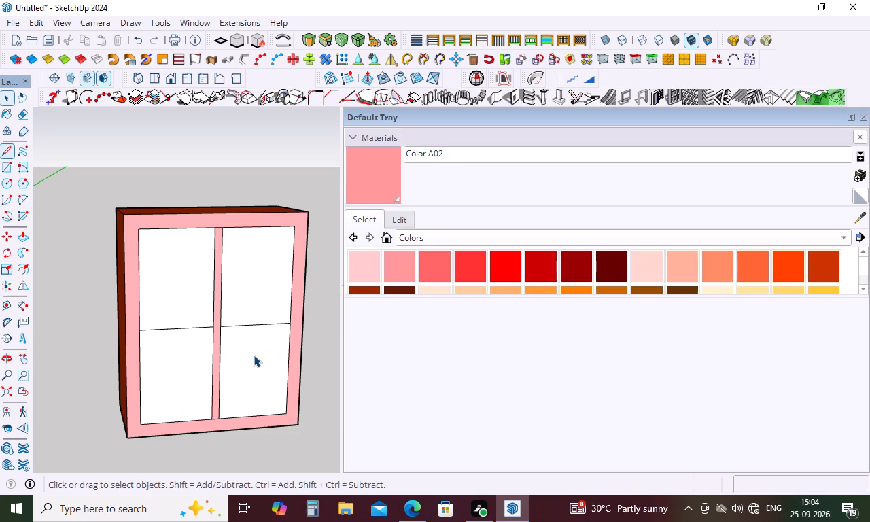
Delete the four white faces covering the compartment openings above and below the horizontal lines.
{"action": "left_click", "coordinate": [254, 355]}
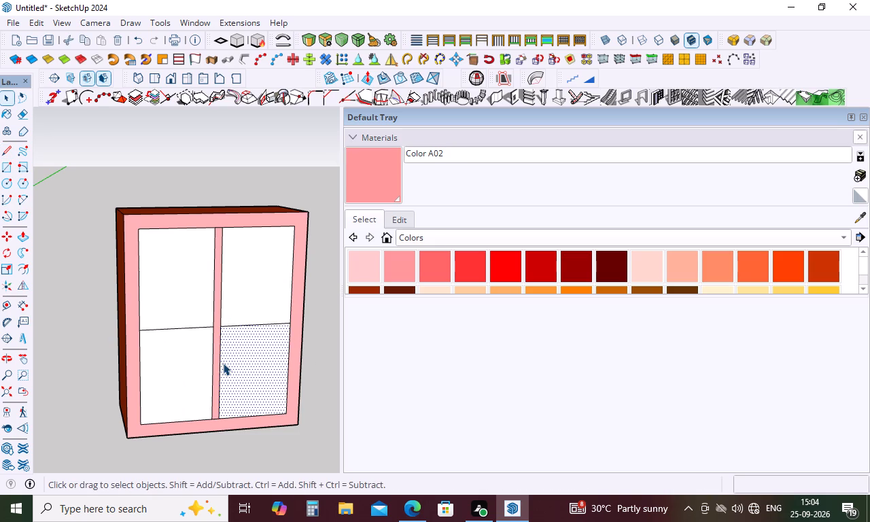
{"action": "key", "text": "Delete"}
{"action": "left_click", "coordinate": [251, 308]}
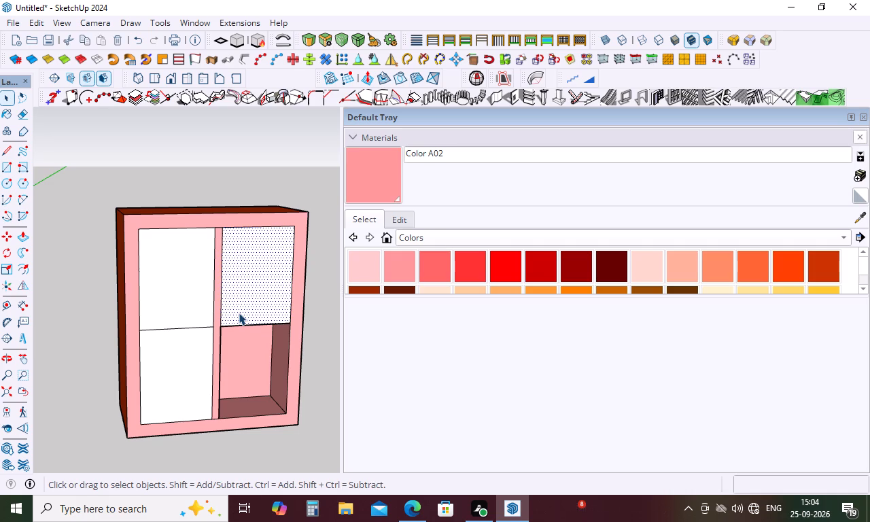
{"action": "key", "text": "Delete"}
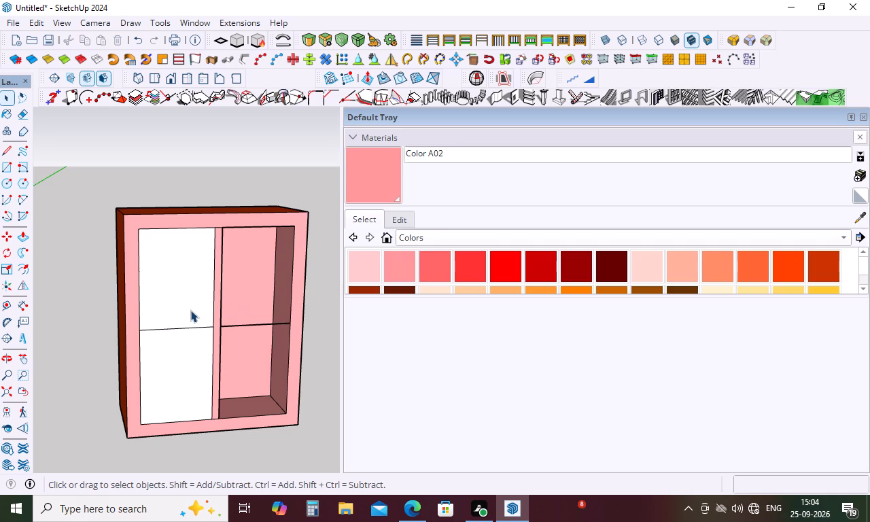
{"action": "left_click", "coordinate": [190, 310]}
{"action": "key", "text": "Delete"}
{"action": "left_click", "coordinate": [188, 374]}
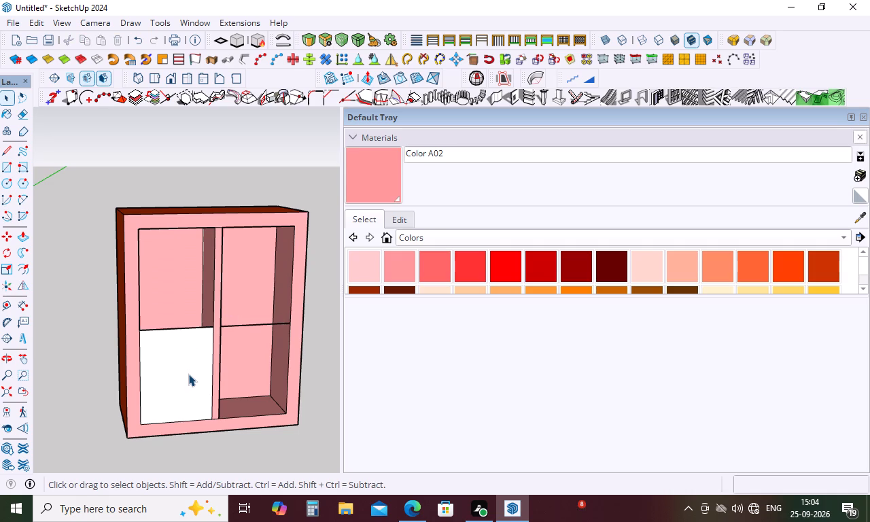
{"action": "key", "text": "Delete"}
Draw mid-height shelf rectangles from the front lines to the rear edges' midpoints, about 3' 7/16" by 2' 15/16" right and 3' 7/8" by 2' 15/16" left.
{"action": "key", "text": "r"}
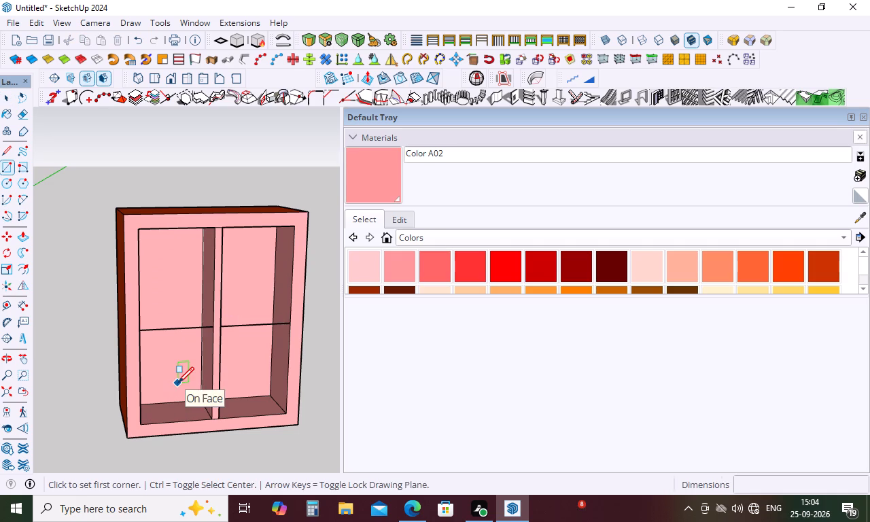
{"action": "left_click", "coordinate": [221, 325]}
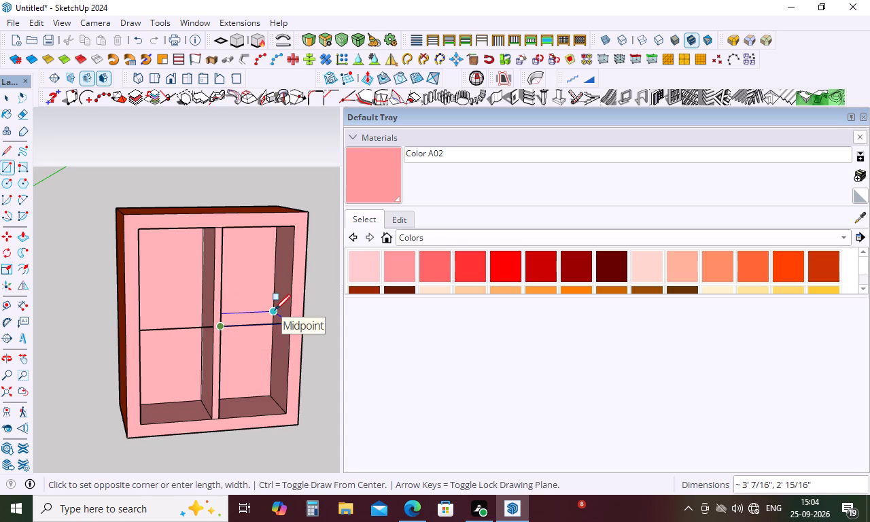
{"action": "left_click", "coordinate": [275, 310]}
{"action": "left_click", "coordinate": [139, 331]}
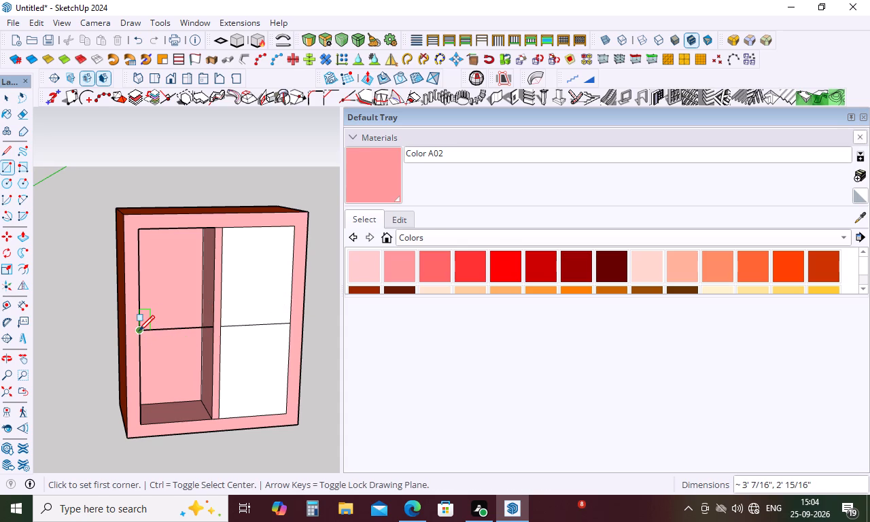
{"action": "left_click", "coordinate": [204, 309]}
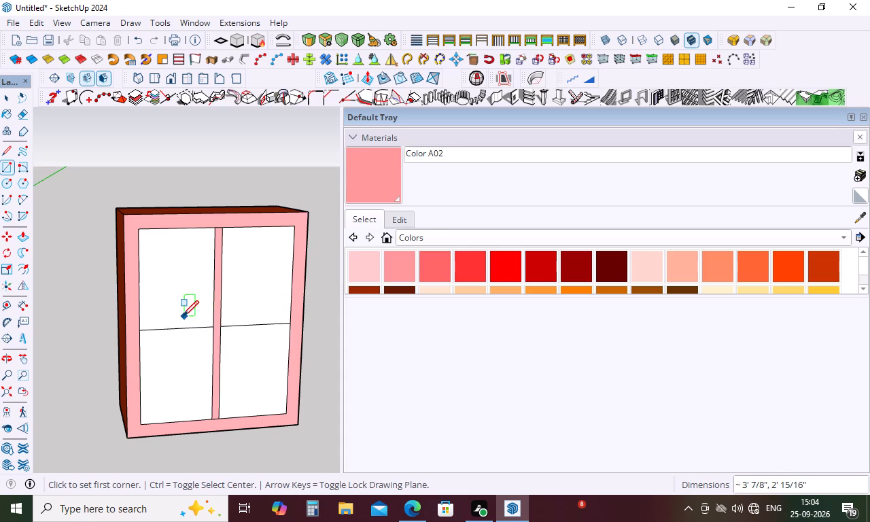
Delete the four white faces covering the compartment fronts above and below the two shelves.
{"action": "key", "text": "space"}
{"action": "left_click", "coordinate": [183, 316]}
{"action": "left_click", "coordinate": [176, 338]}
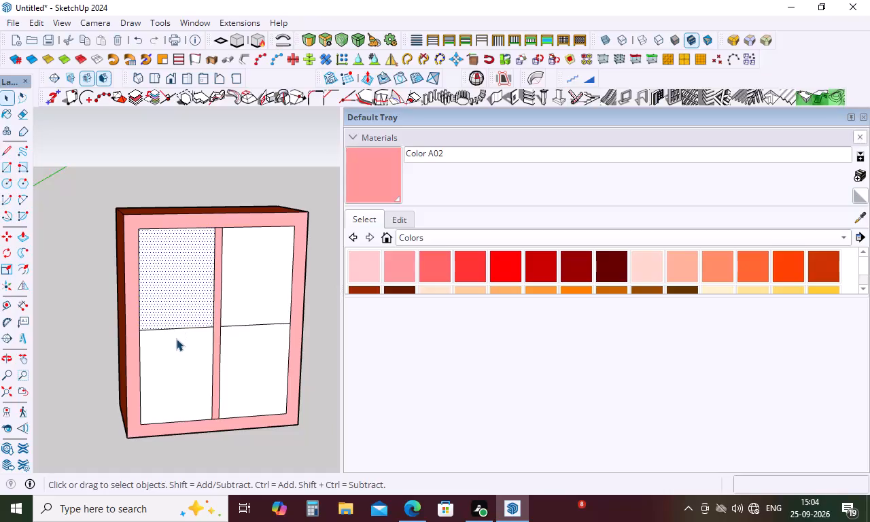
{"action": "left_click", "coordinate": [249, 296]}
{"action": "key", "text": "Delete"}
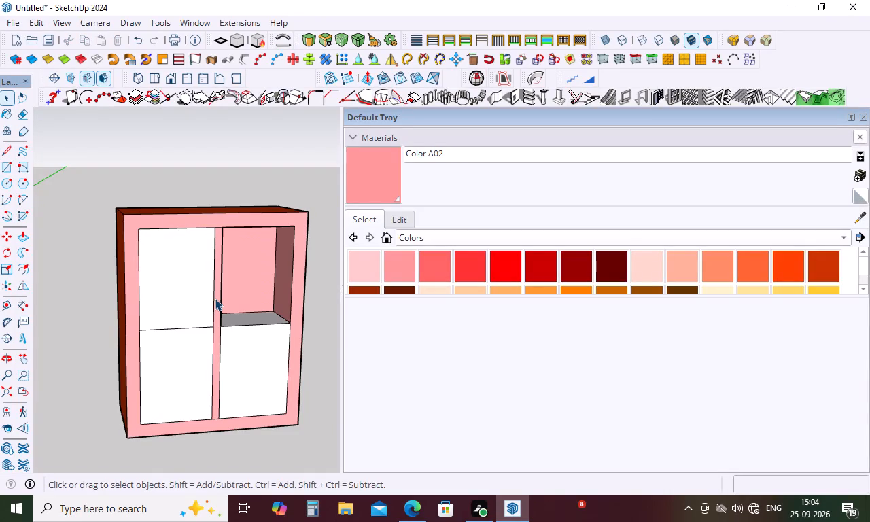
{"action": "left_click", "coordinate": [194, 308]}
{"action": "key", "text": "Delete"}
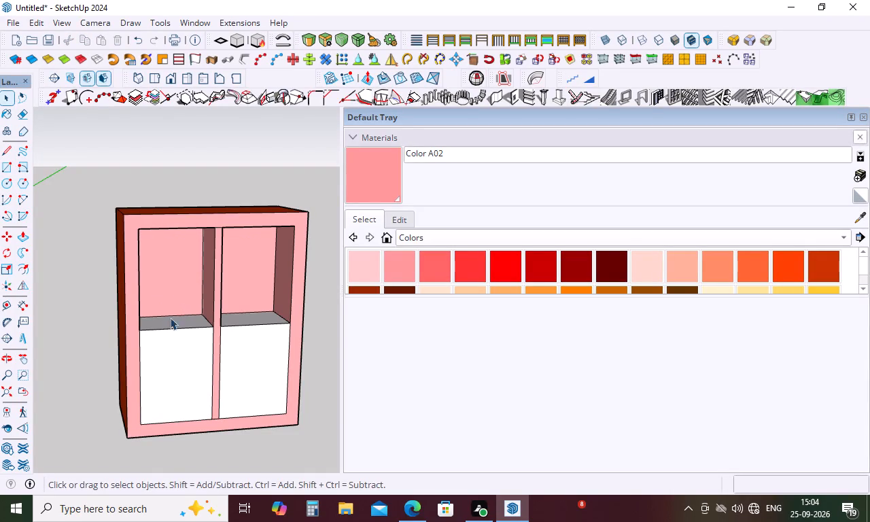
{"action": "left_click", "coordinate": [160, 350]}
{"action": "key", "text": "Delete"}
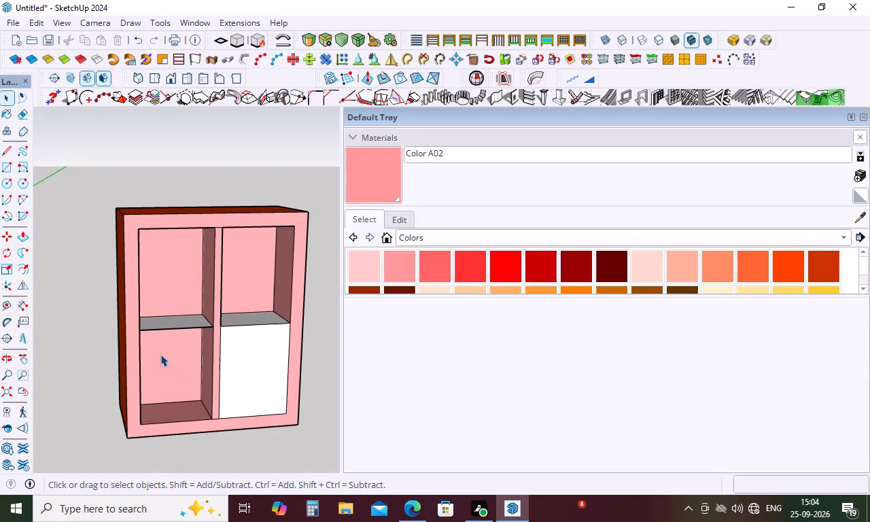
{"action": "left_click", "coordinate": [233, 358]}
{"action": "key", "text": "Delete"}
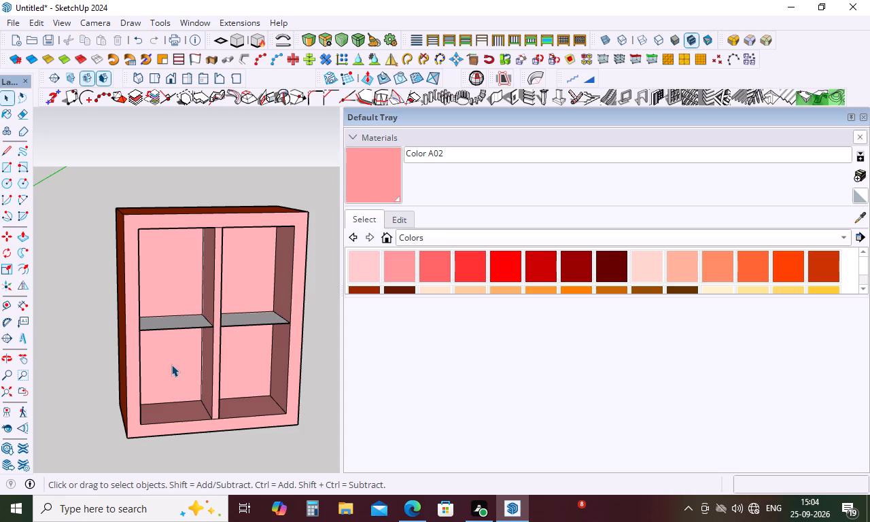
Push/Pull the top faces of both mid-height shelves upward by the same small amount to give them thickness.
{"action": "key", "text": "p"}
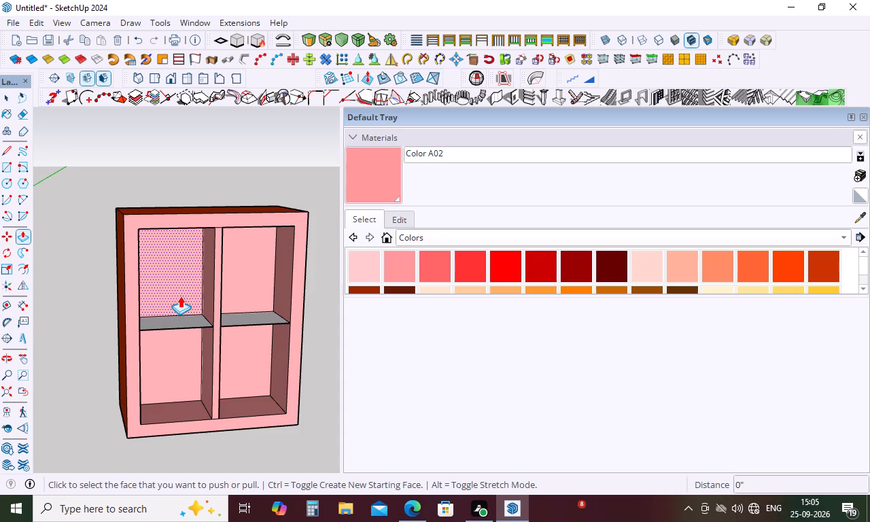
{"action": "middle_click_drag", "start_coordinate": [180, 296], "coordinate": [181, 360]}
{"action": "scroll", "coordinate": [180, 332], "scroll_direction": "up", "scroll_amount": 4}
{"action": "left_click", "coordinate": [179, 330]}
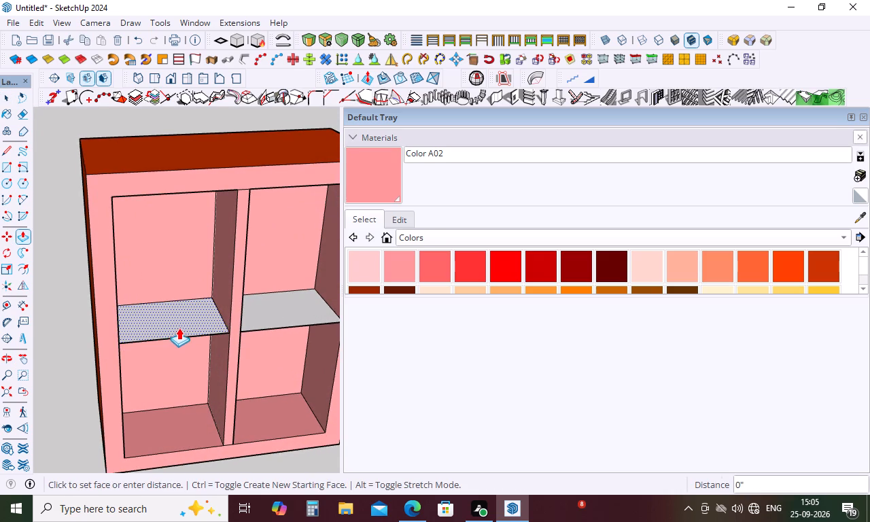
{"action": "left_click", "coordinate": [180, 326]}
{"action": "double_click", "coordinate": [268, 321]}
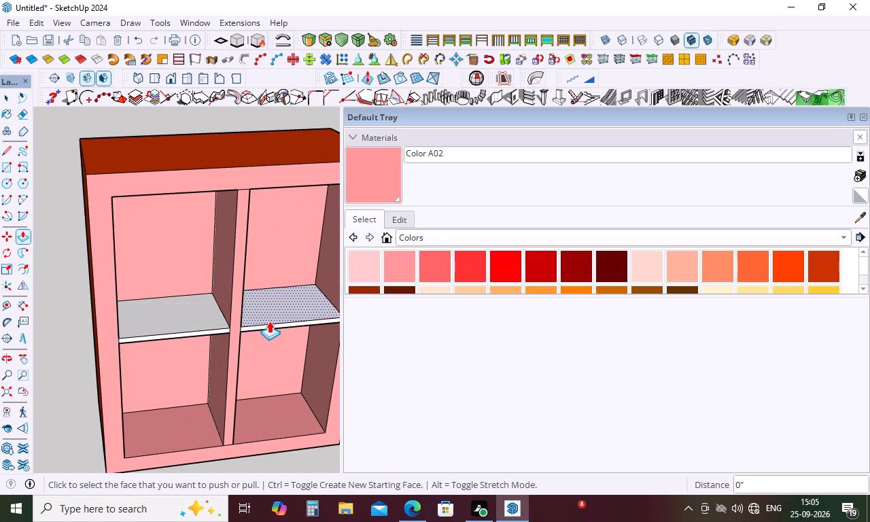
Push/Pull the undersides of both mid-height shelves downward so the right shelf's thickness matches the left one.
{"action": "middle_click_drag", "start_coordinate": [175, 337], "coordinate": [227, 179]}
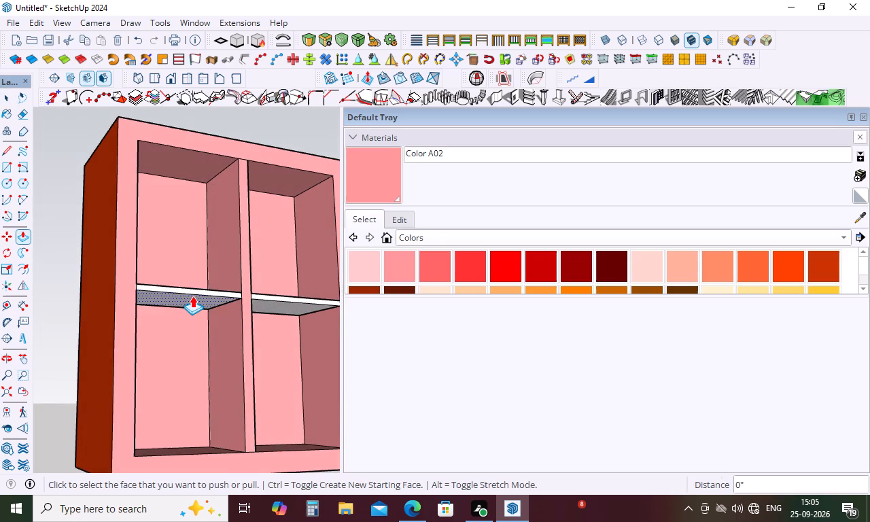
{"action": "double_click", "coordinate": [192, 296]}
{"action": "double_click", "coordinate": [267, 294]}
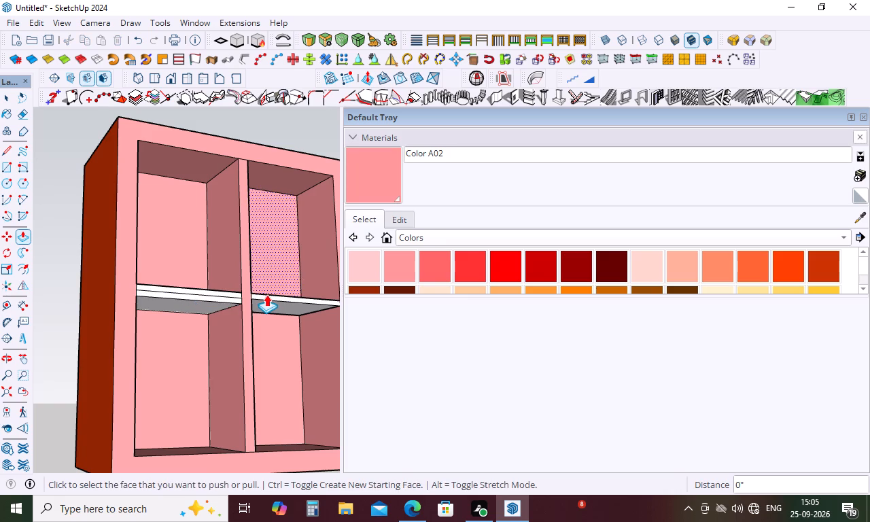
{"action": "left_click", "coordinate": [293, 302]}
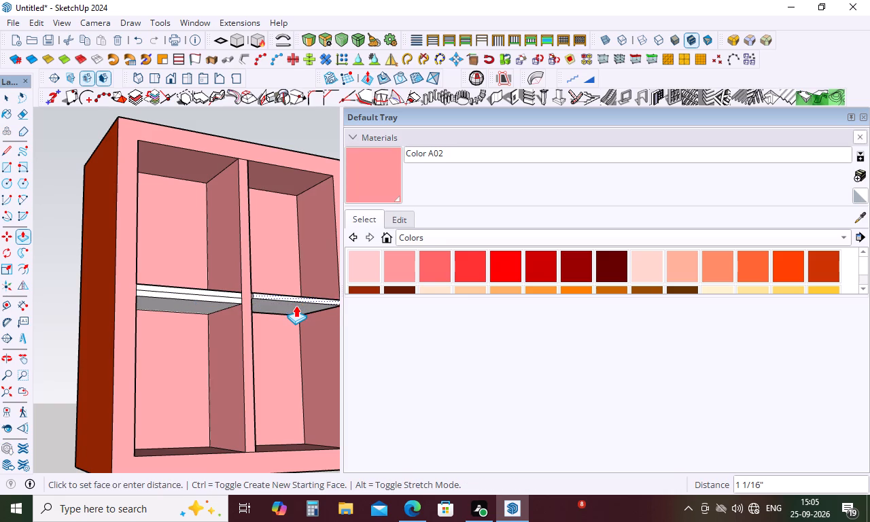
{"action": "key", "text": "space"}
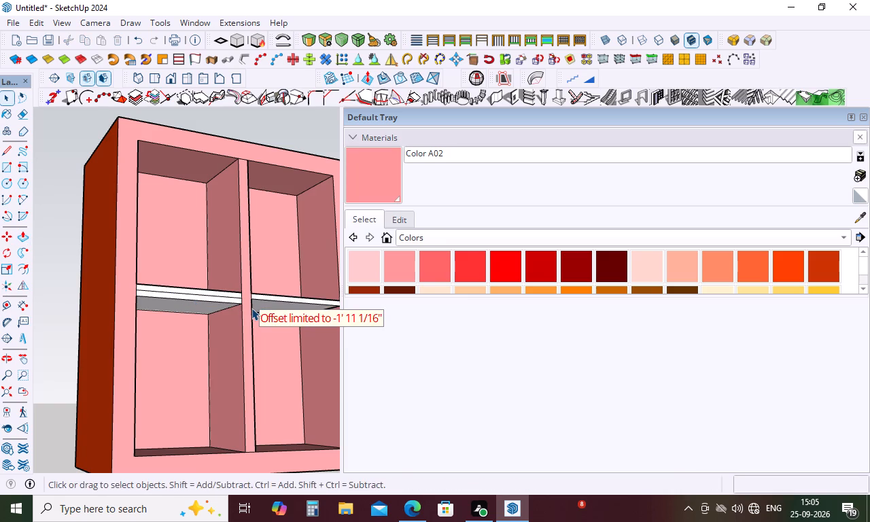
{"action": "type", "text": "p"}
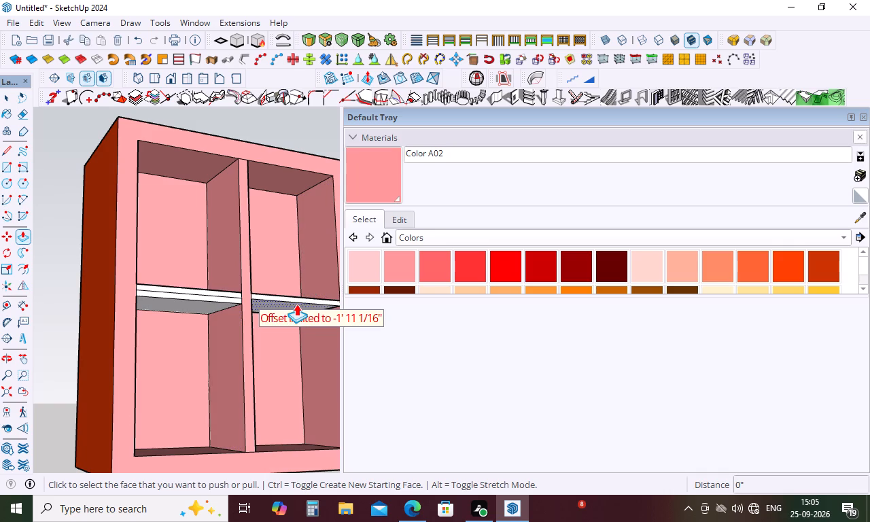
{"action": "double_click", "coordinate": [296, 304]}
{"action": "middle_click_drag", "start_coordinate": [227, 286], "coordinate": [189, 351]}
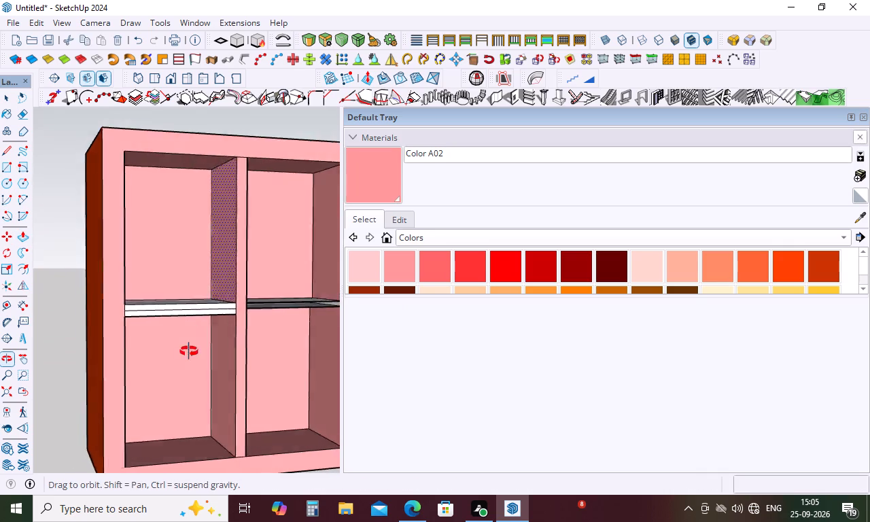
{"action": "middle_click_drag", "start_coordinate": [189, 351], "coordinate": [141, 256]}
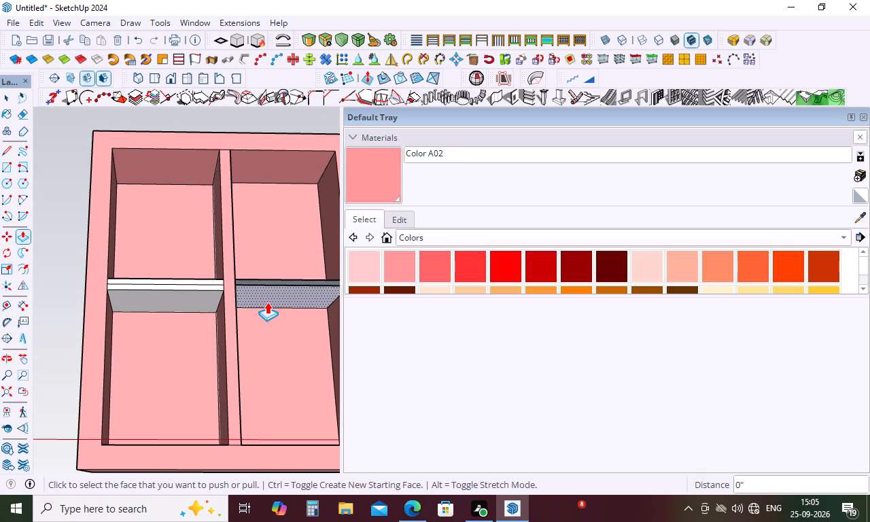
{"action": "double_click", "coordinate": [267, 302]}
{"action": "left_click", "coordinate": [277, 292]}
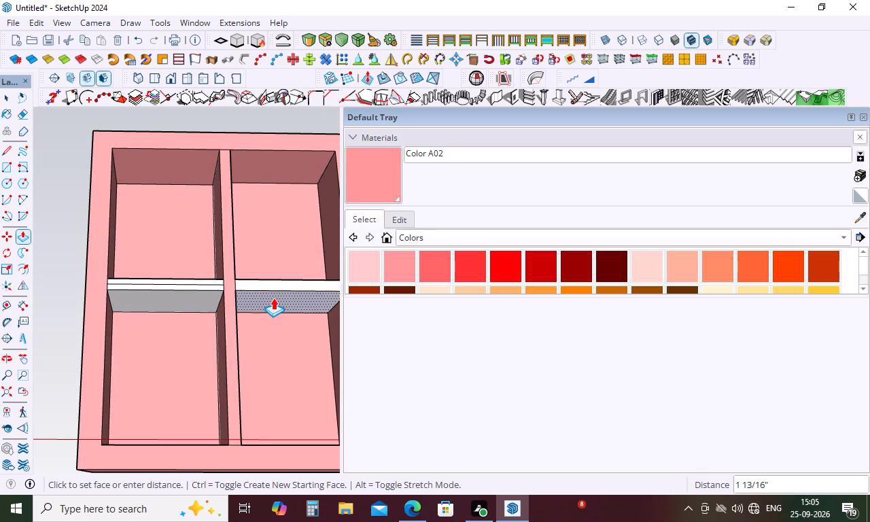
{"action": "left_click", "coordinate": [273, 298]}
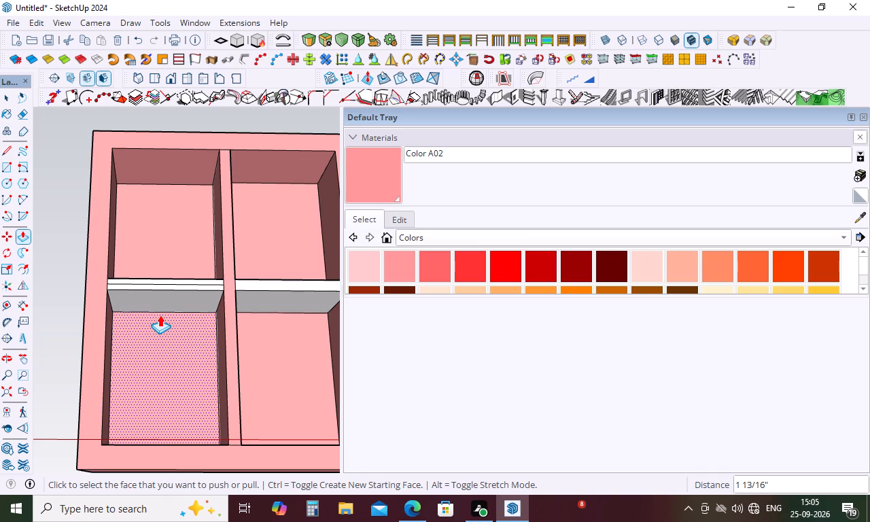
Erase the horizontal seam line running along the middle of the left shelf's front face.
{"action": "key", "text": "space"}
{"action": "type", "text": "e"}
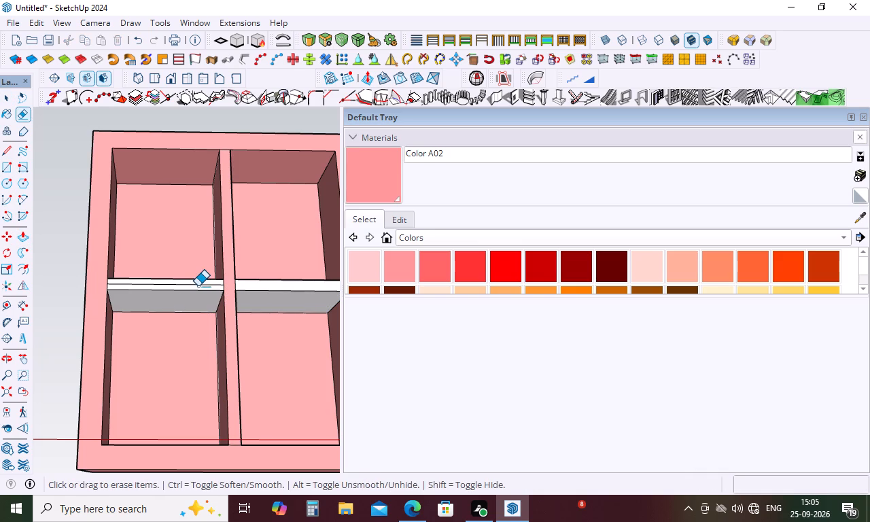
{"action": "left_click", "coordinate": [198, 286]}
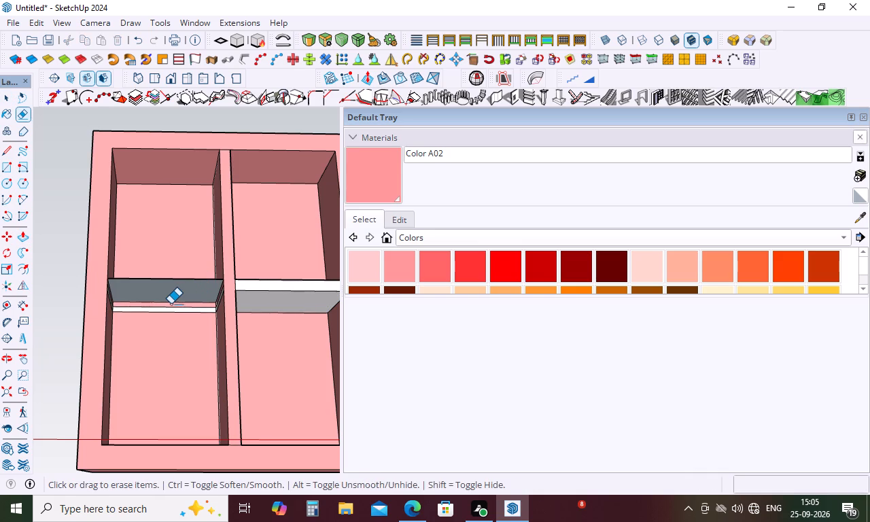
{"action": "key", "text": "ctrl+z"}
{"action": "scroll", "coordinate": [154, 300], "scroll_direction": "up", "scroll_amount": 5}
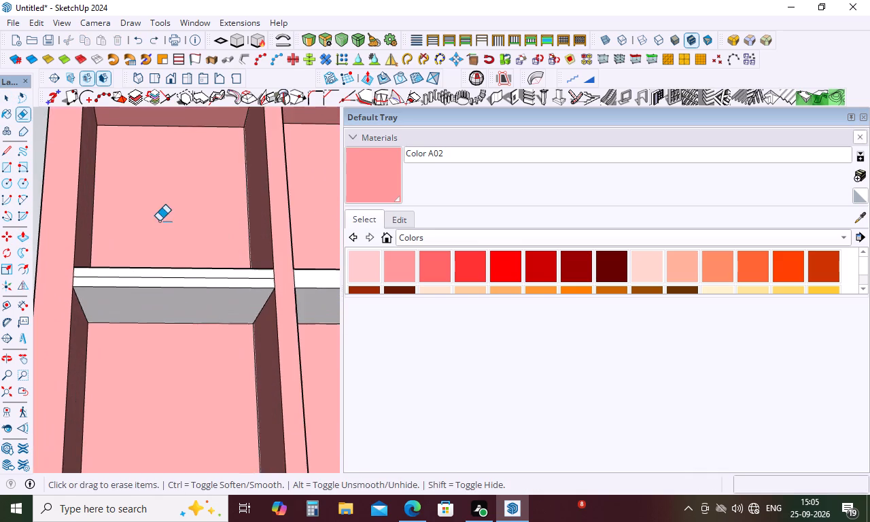
{"action": "scroll", "coordinate": [152, 262], "scroll_direction": "up", "scroll_amount": 5}
{"action": "left_click", "coordinate": [150, 296]}
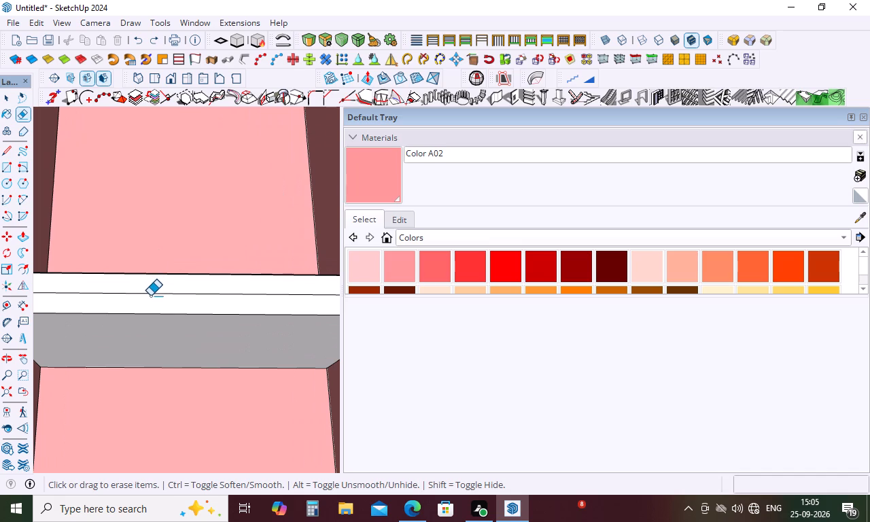
{"action": "left_click", "coordinate": [150, 296]}
{"action": "left_click", "coordinate": [156, 296]}
{"action": "left_click", "coordinate": [161, 296]}
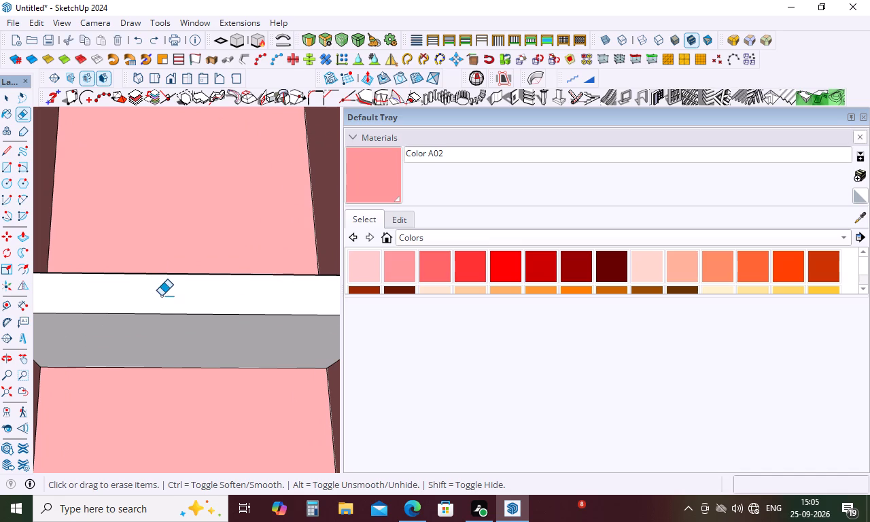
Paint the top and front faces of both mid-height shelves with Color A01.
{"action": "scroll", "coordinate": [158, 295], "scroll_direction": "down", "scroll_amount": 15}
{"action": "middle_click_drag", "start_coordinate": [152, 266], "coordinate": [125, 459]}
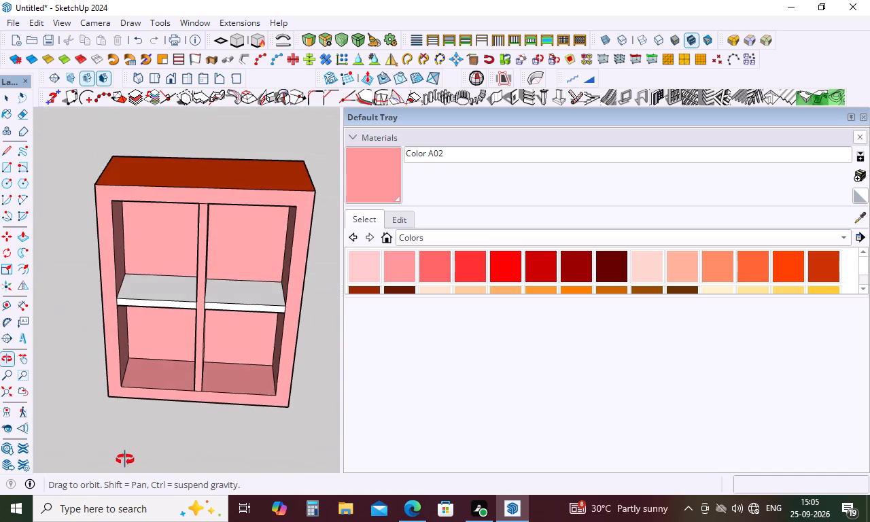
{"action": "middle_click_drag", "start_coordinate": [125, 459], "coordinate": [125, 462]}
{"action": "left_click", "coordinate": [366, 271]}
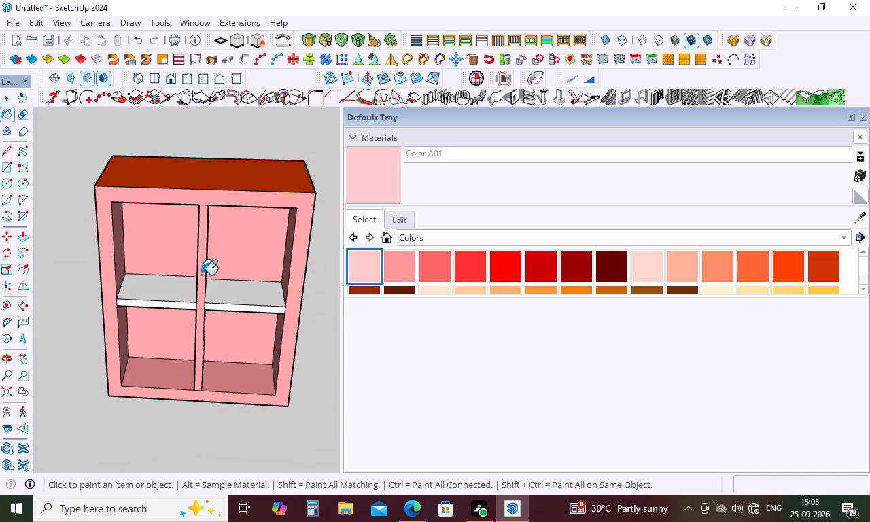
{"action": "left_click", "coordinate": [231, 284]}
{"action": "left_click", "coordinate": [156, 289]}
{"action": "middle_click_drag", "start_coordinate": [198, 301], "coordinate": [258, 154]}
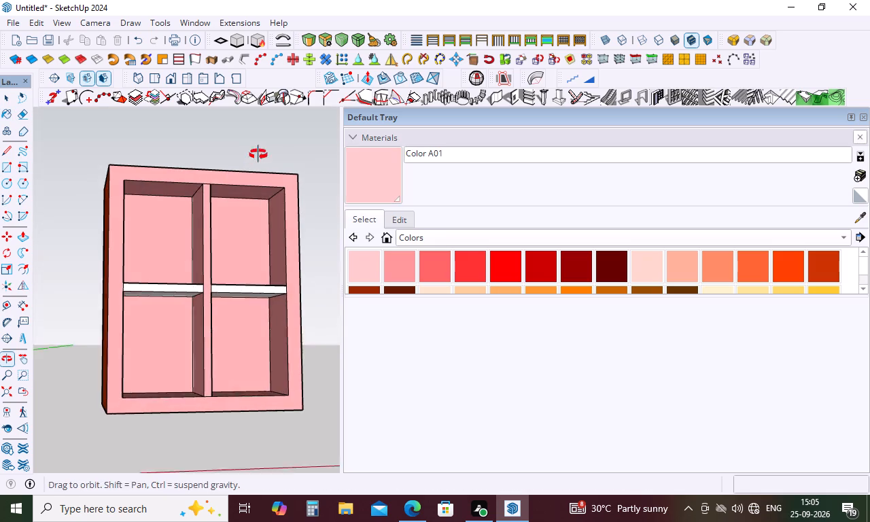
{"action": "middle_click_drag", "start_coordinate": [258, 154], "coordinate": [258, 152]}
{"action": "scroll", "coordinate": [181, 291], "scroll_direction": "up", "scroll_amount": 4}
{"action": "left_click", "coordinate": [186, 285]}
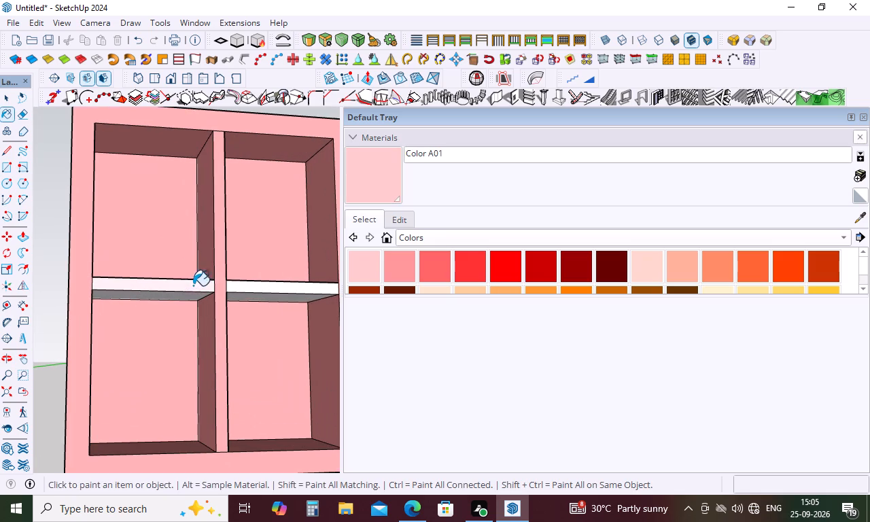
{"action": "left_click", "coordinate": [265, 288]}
Paint the front, underside and top faces of both mid-height shelves with Color A02.
{"action": "middle_click_drag", "start_coordinate": [246, 298], "coordinate": [259, 187]}
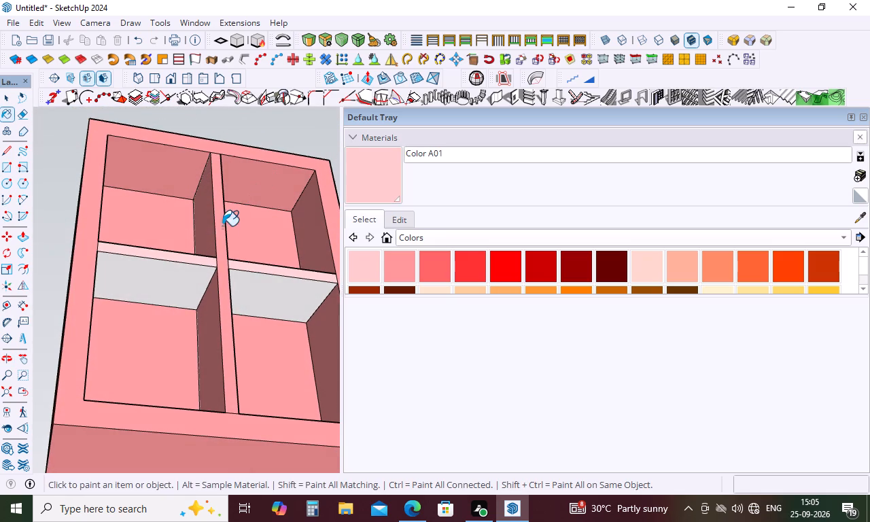
{"action": "left_click", "coordinate": [406, 268]}
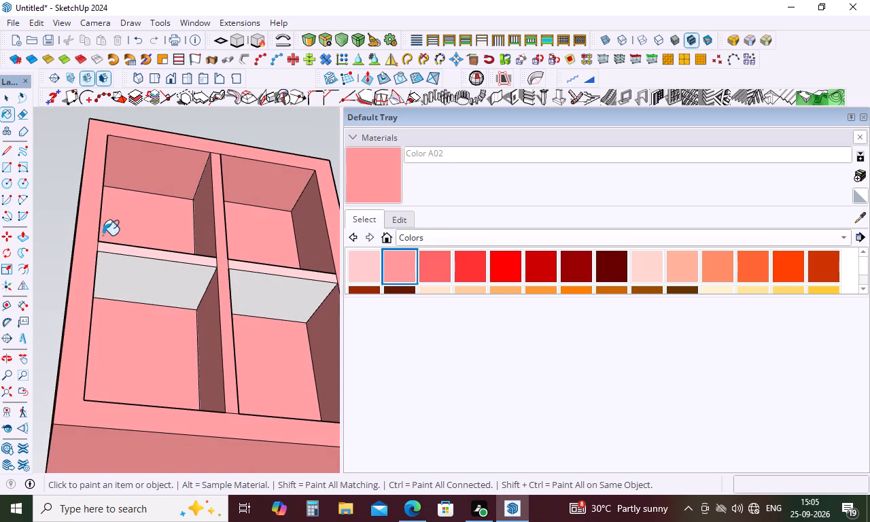
{"action": "left_click", "coordinate": [136, 251]}
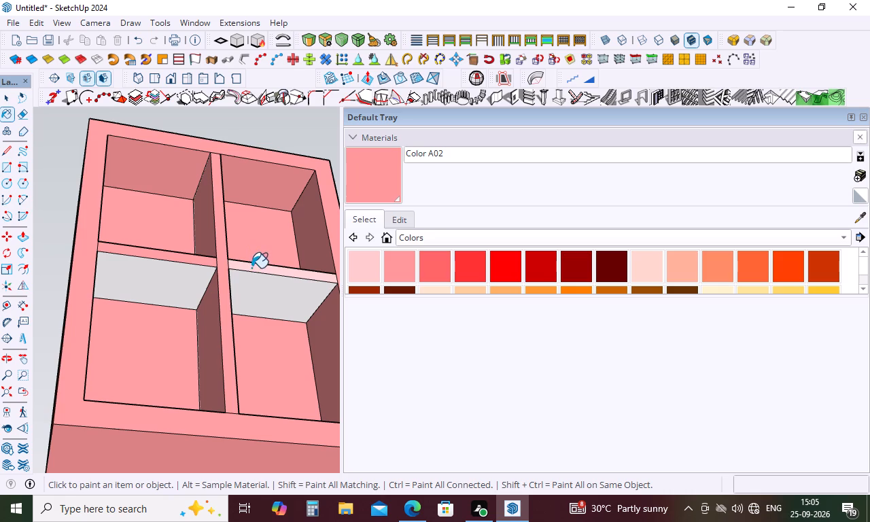
{"action": "left_click", "coordinate": [251, 268]}
{"action": "left_click", "coordinate": [177, 277]}
{"action": "left_click", "coordinate": [259, 276]}
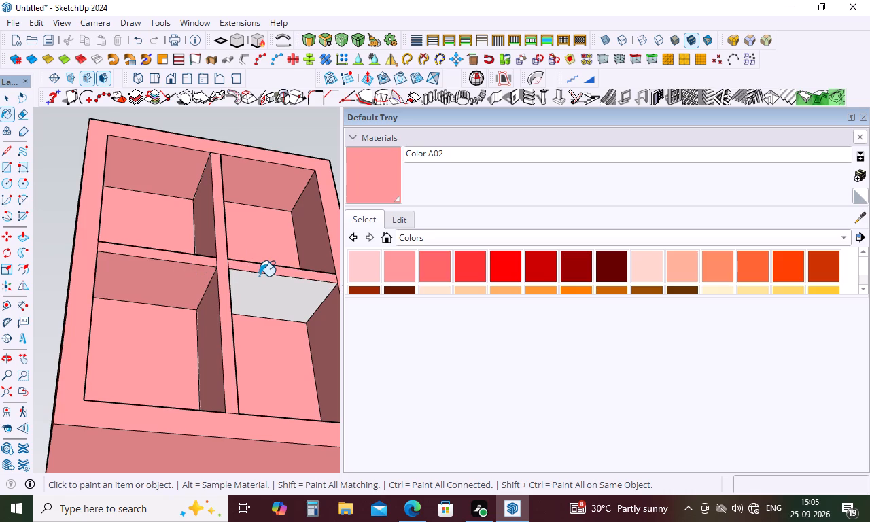
{"action": "middle_click_drag", "start_coordinate": [178, 201], "coordinate": [133, 414]}
{"action": "left_click", "coordinate": [159, 304]}
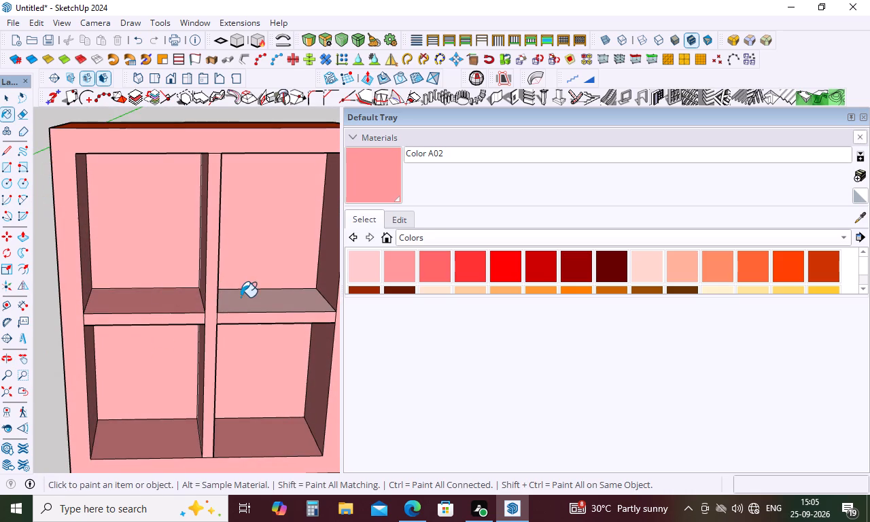
{"action": "left_click", "coordinate": [249, 302]}
Erase the short vertical edge where the left shelf's front meets the cabinet's left border.
{"action": "scroll", "coordinate": [86, 277], "scroll_direction": "down", "scroll_amount": 8}
{"action": "middle_click_drag", "start_coordinate": [120, 307], "coordinate": [117, 353]}
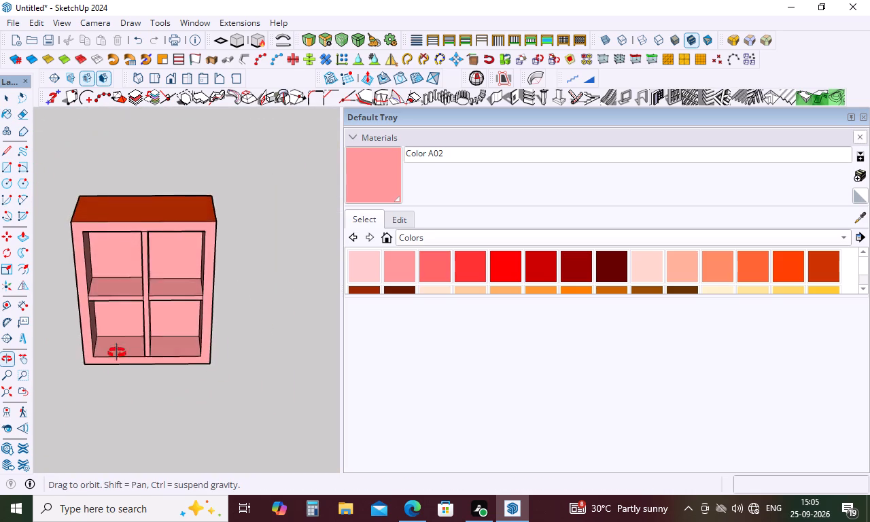
{"action": "middle_click_drag", "start_coordinate": [117, 353], "coordinate": [149, 262]}
{"action": "scroll", "coordinate": [111, 210], "scroll_direction": "up", "scroll_amount": 3}
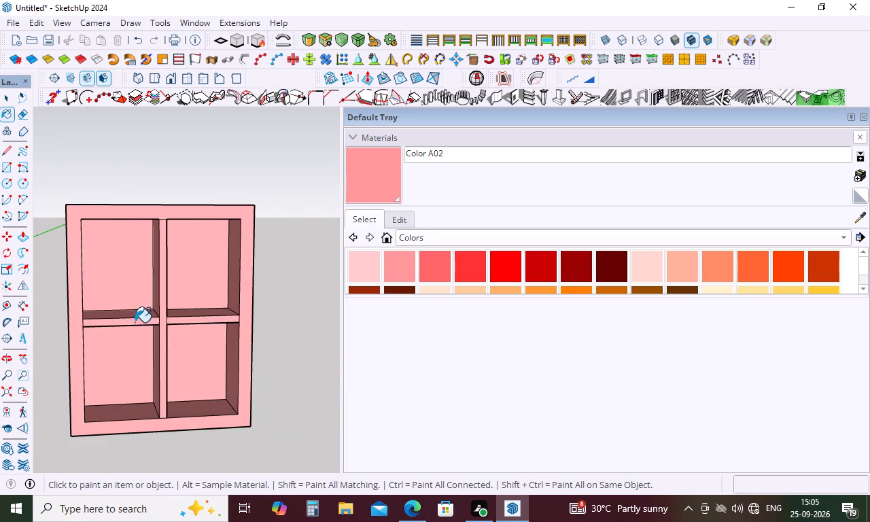
{"action": "scroll", "coordinate": [135, 326], "scroll_direction": "up", "scroll_amount": 4}
{"action": "key", "text": "e"}
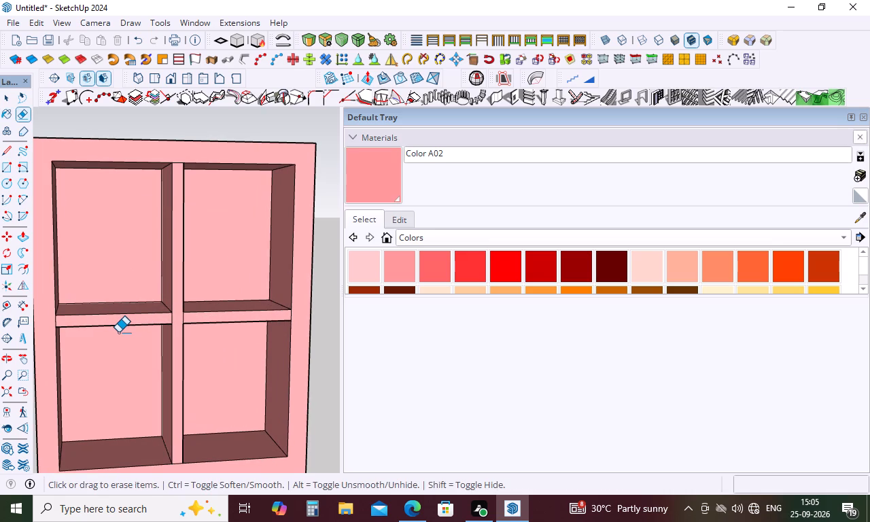
{"action": "scroll", "coordinate": [50, 322], "scroll_direction": "up", "scroll_amount": 3}
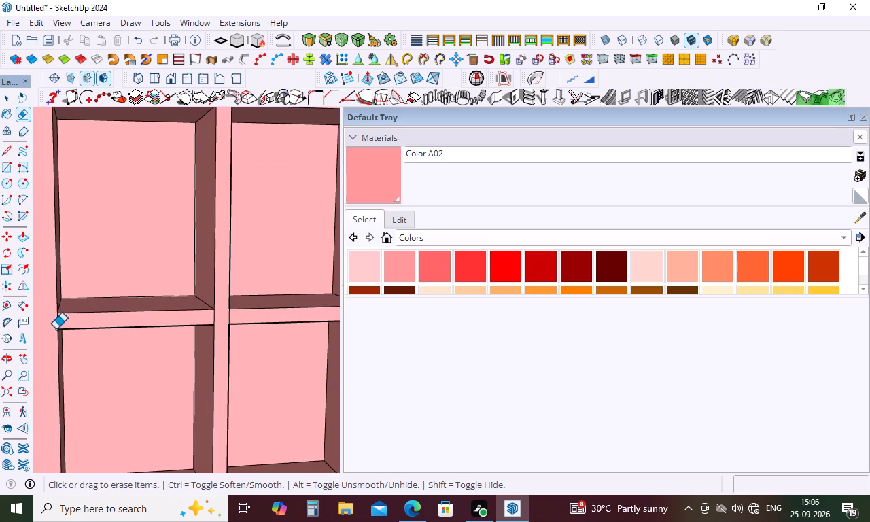
{"action": "scroll", "coordinate": [61, 338], "scroll_direction": "up", "scroll_amount": 5}
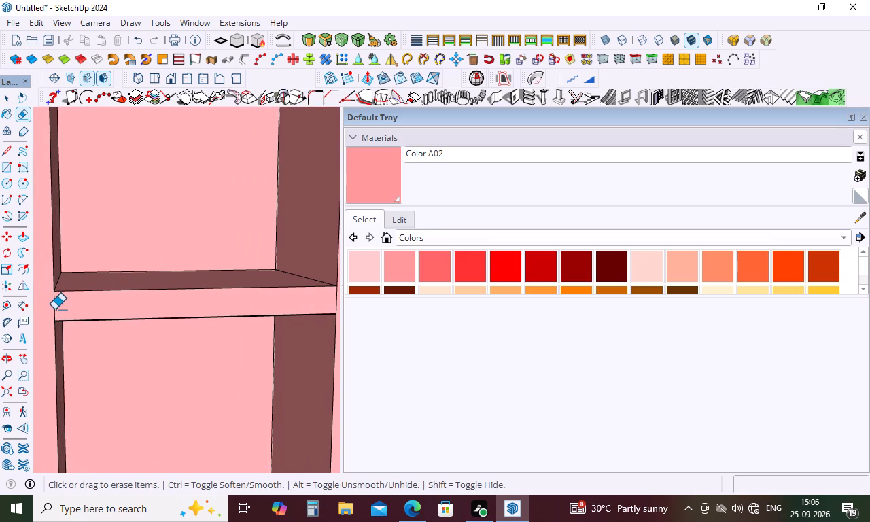
{"action": "left_click", "coordinate": [54, 309]}
{"action": "left_click", "coordinate": [54, 304]}
Erase the short vertical edges where both shelf fronts meet the two sides of the central divider.
{"action": "scroll", "coordinate": [56, 324], "scroll_direction": "down", "scroll_amount": 9}
{"action": "scroll", "coordinate": [192, 317], "scroll_direction": "up", "scroll_amount": 4}
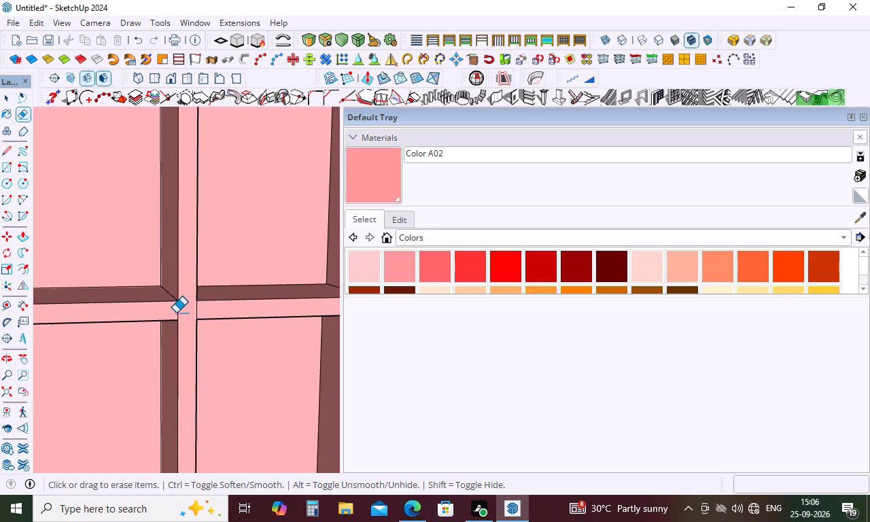
{"action": "scroll", "coordinate": [176, 313], "scroll_direction": "up", "scroll_amount": 2}
{"action": "left_click", "coordinate": [177, 313]}
{"action": "left_click", "coordinate": [205, 311]}
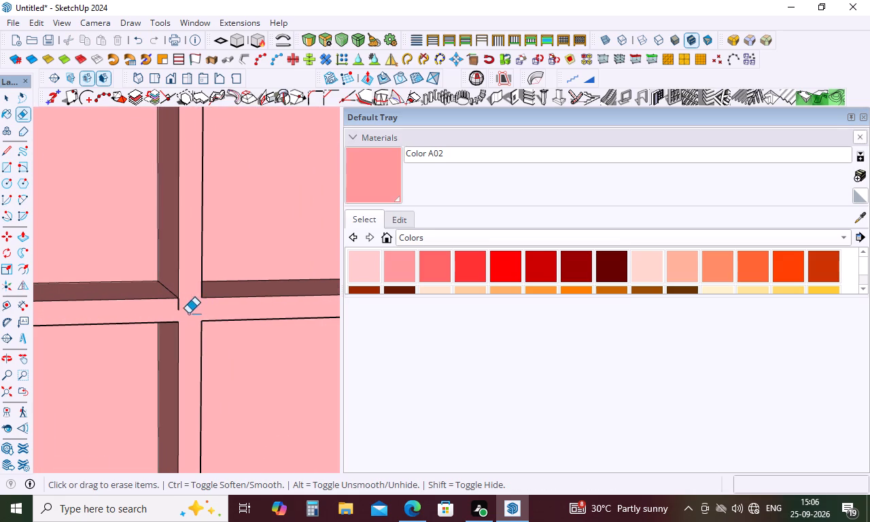
{"action": "left_click_drag", "start_coordinate": [181, 311], "coordinate": [175, 311]}
{"action": "scroll", "coordinate": [152, 308], "scroll_direction": "down", "scroll_amount": 9}
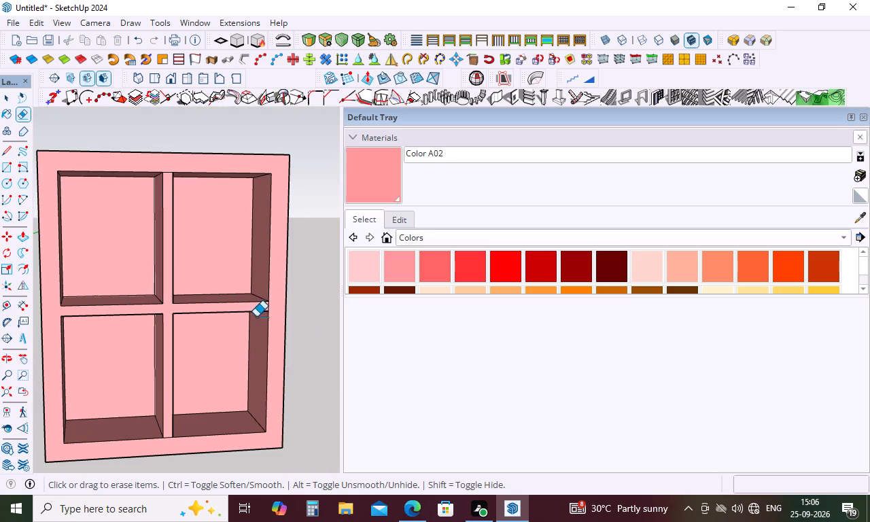
Erase the short vertical edge where the right shelf's front meets the cabinet's right border.
{"action": "scroll", "coordinate": [273, 303], "scroll_direction": "up", "scroll_amount": 8}
{"action": "left_click", "coordinate": [267, 311]}
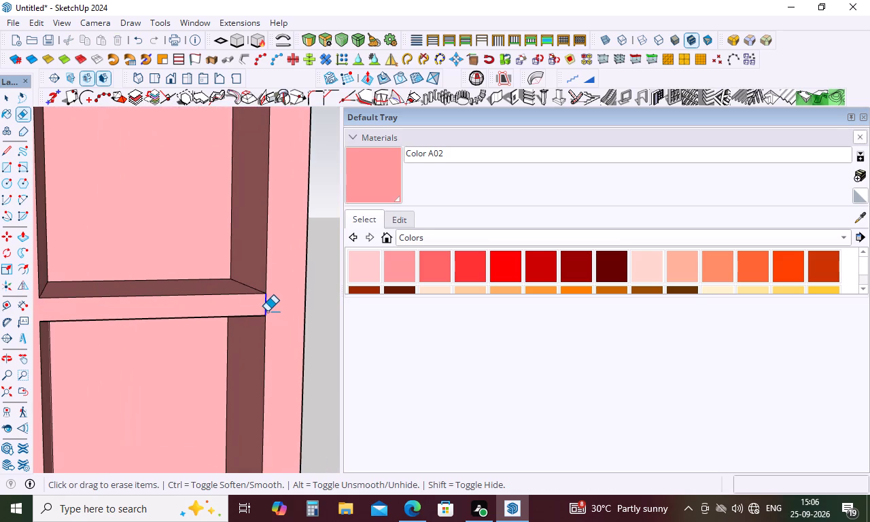
Draw a circle of about 5" radius on the shelf surface in the upper-left compartment, near its back.
{"action": "scroll", "coordinate": [266, 311], "scroll_direction": "down", "scroll_amount": 14}
{"action": "middle_click_drag", "start_coordinate": [182, 364], "coordinate": [162, 380]}
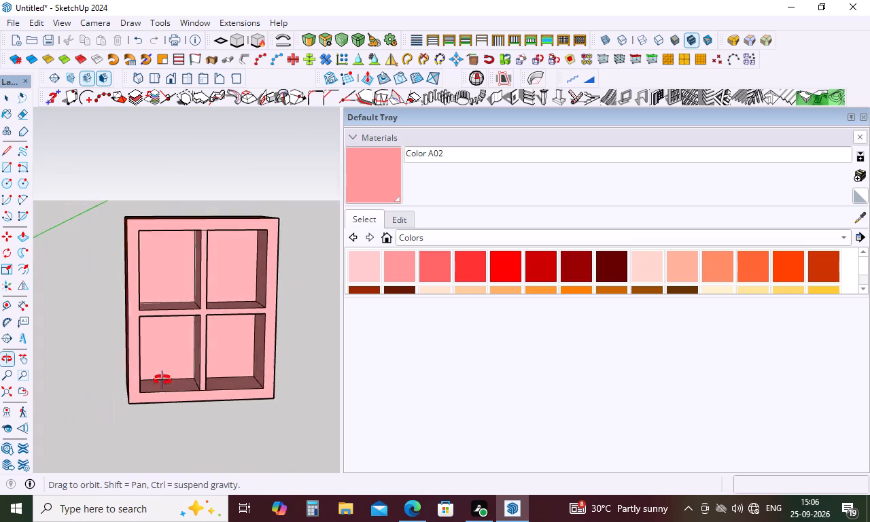
{"action": "middle_click_drag", "start_coordinate": [162, 380], "coordinate": [165, 390]}
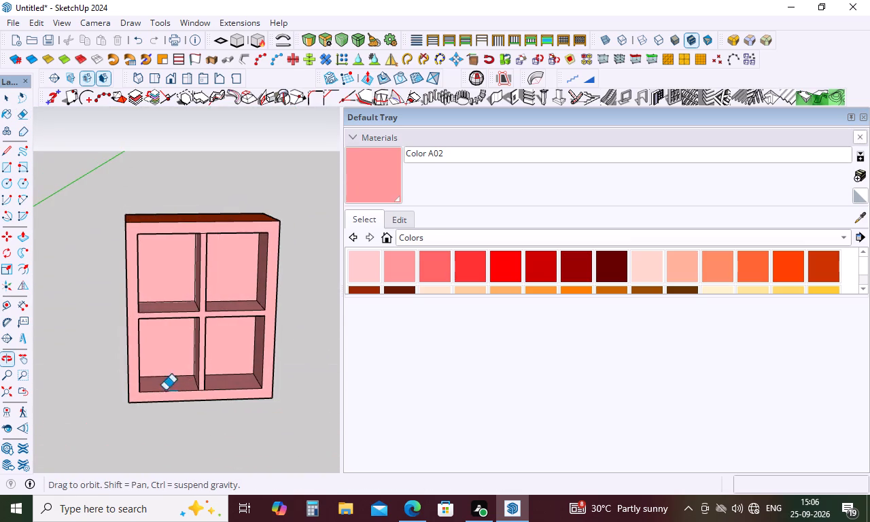
{"action": "scroll", "coordinate": [171, 341], "scroll_direction": "down", "scroll_amount": 4}
{"action": "scroll", "coordinate": [181, 277], "scroll_direction": "up", "scroll_amount": 5}
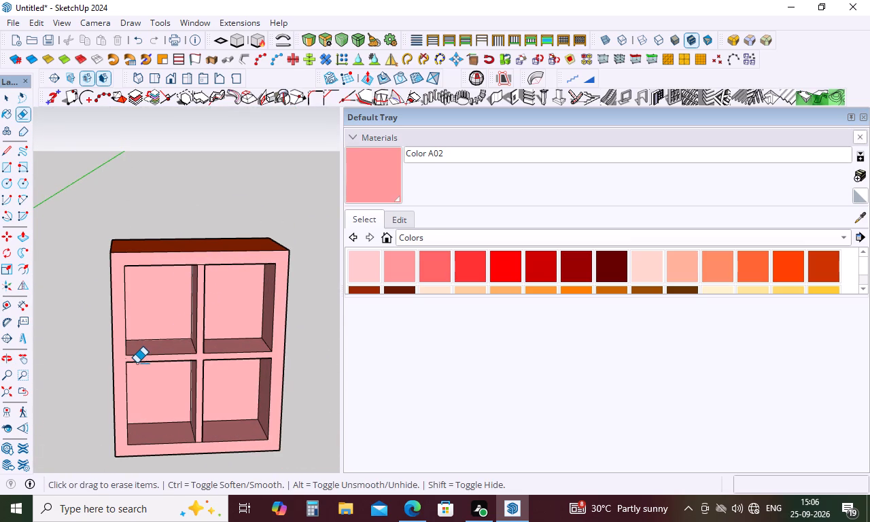
{"action": "key", "text": "c"}
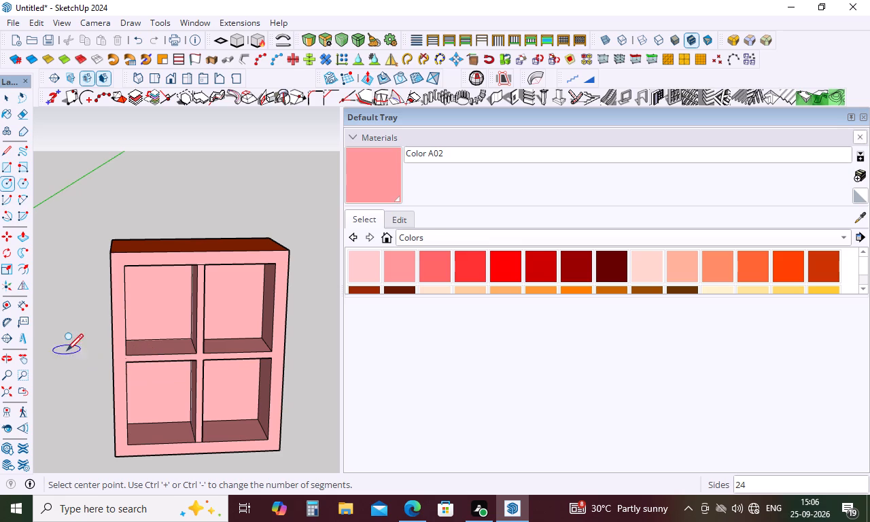
{"action": "left_click", "coordinate": [156, 347]}
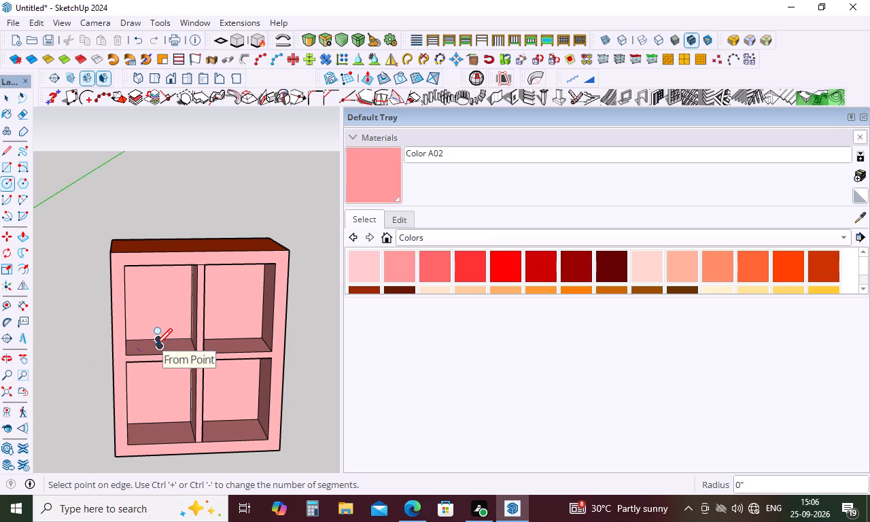
{"action": "scroll", "coordinate": [158, 341], "scroll_direction": "up", "scroll_amount": 7}
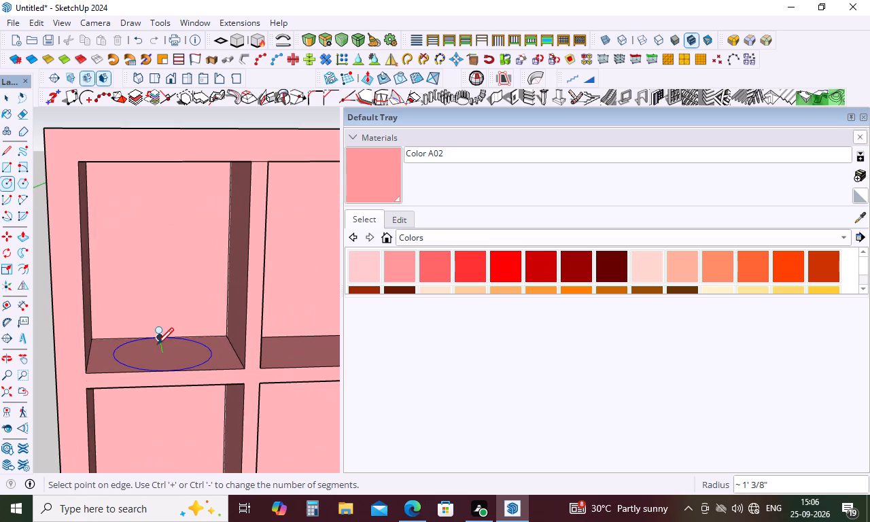
{"action": "scroll", "coordinate": [156, 349], "scroll_direction": "up", "scroll_amount": 5}
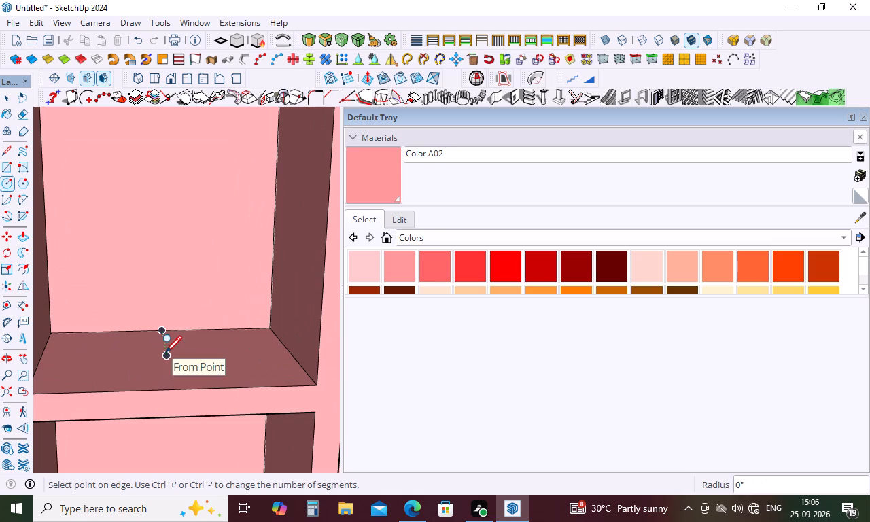
{"action": "left_click", "coordinate": [166, 345]}
Extrude the circle upward about 4' 3/4" as a slim column reaching the top of the upper-left compartment.
{"action": "key", "text": "p"}
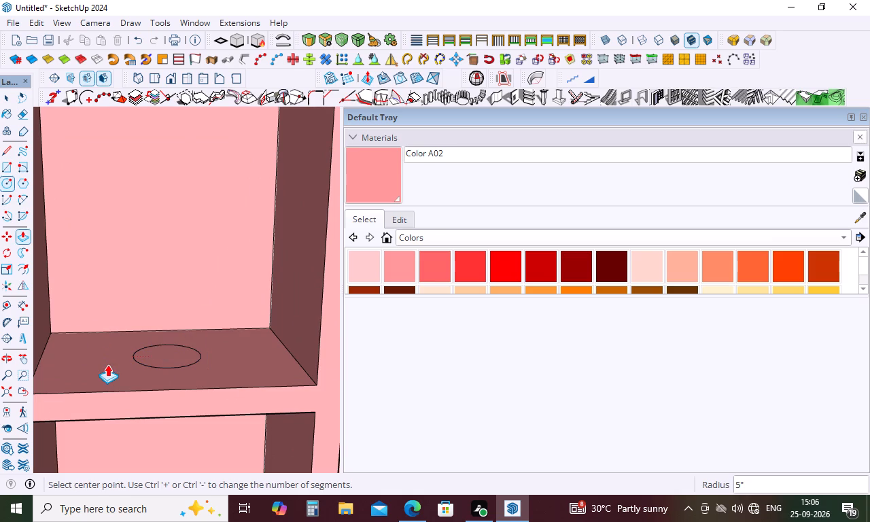
{"action": "left_click", "coordinate": [184, 355]}
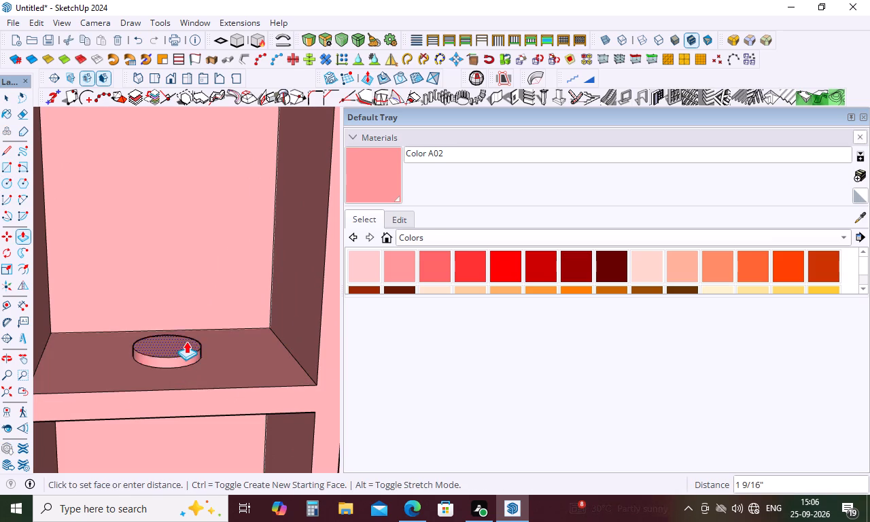
{"action": "scroll", "coordinate": [179, 277], "scroll_direction": "down", "scroll_amount": 6}
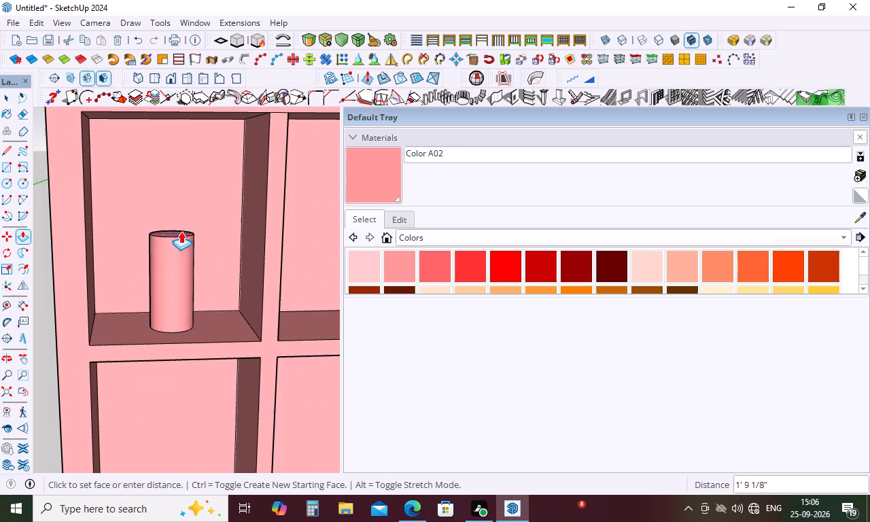
{"action": "scroll", "coordinate": [184, 121], "scroll_direction": "down", "scroll_amount": 3}
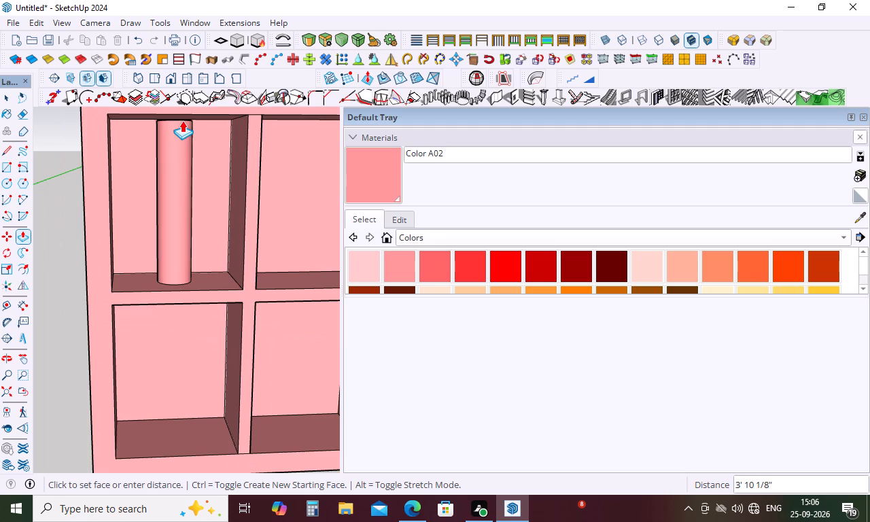
{"action": "scroll", "coordinate": [182, 120], "scroll_direction": "down", "scroll_amount": 17}
{"action": "scroll", "coordinate": [182, 120], "scroll_direction": "down", "scroll_amount": 4}
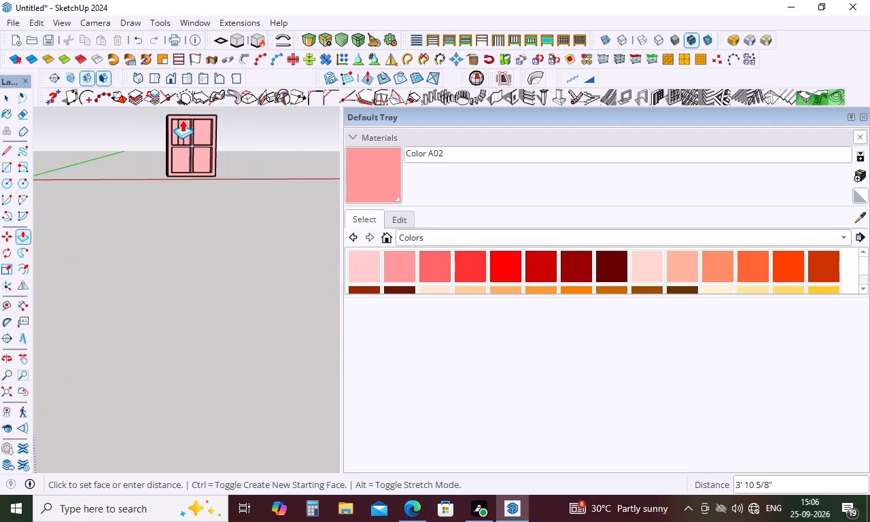
{"action": "scroll", "coordinate": [180, 105], "scroll_direction": "up", "scroll_amount": 4}
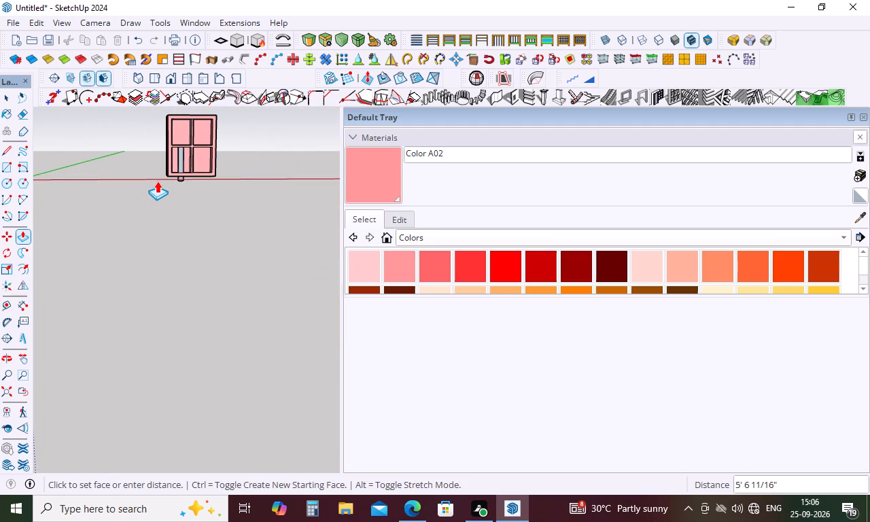
{"action": "scroll", "coordinate": [157, 181], "scroll_direction": "down", "scroll_amount": 12}
{"action": "scroll", "coordinate": [164, 143], "scroll_direction": "up", "scroll_amount": 5}
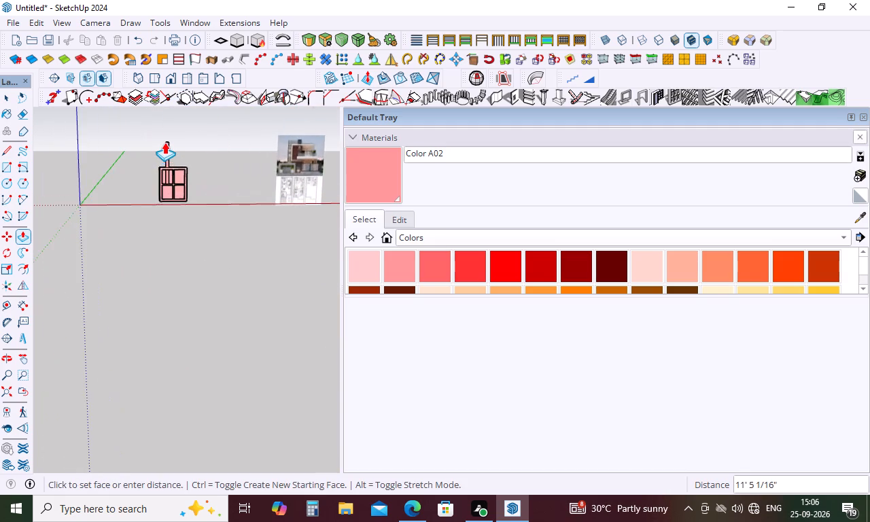
{"action": "scroll", "coordinate": [164, 142], "scroll_direction": "up", "scroll_amount": 15}
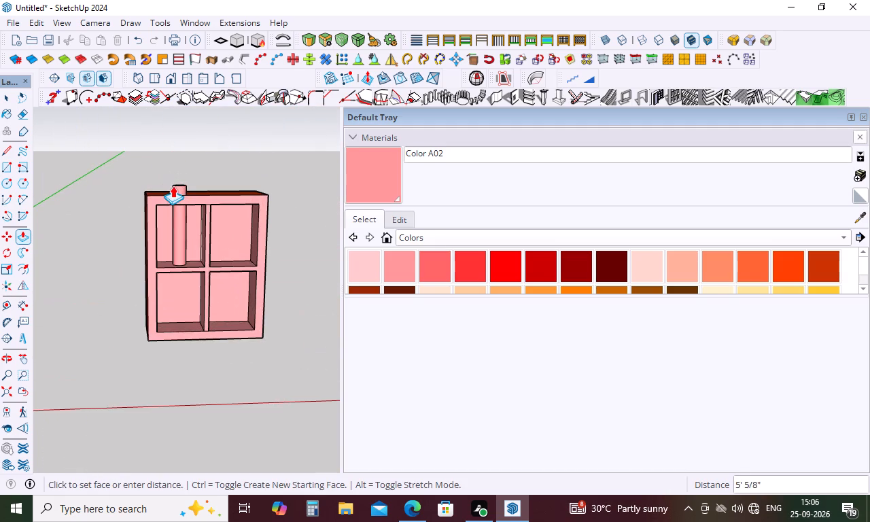
{"action": "scroll", "coordinate": [173, 188], "scroll_direction": "up", "scroll_amount": 8}
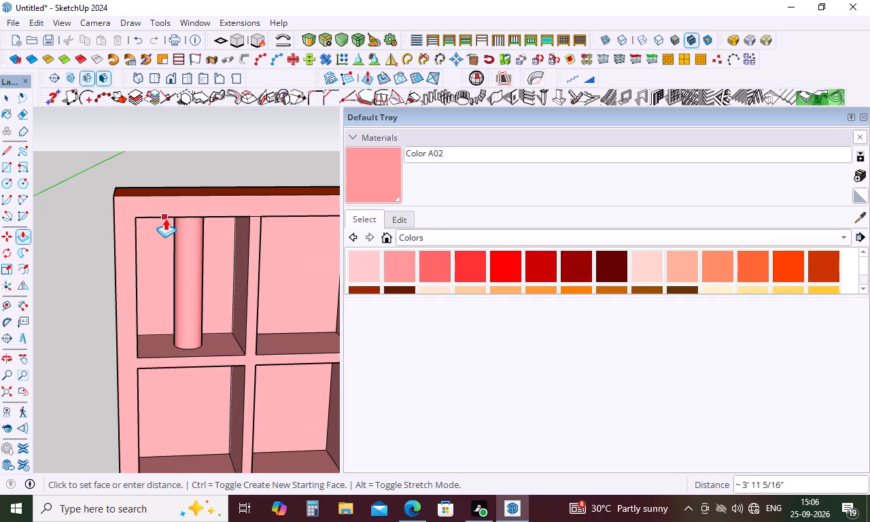
{"action": "left_click", "coordinate": [171, 209]}
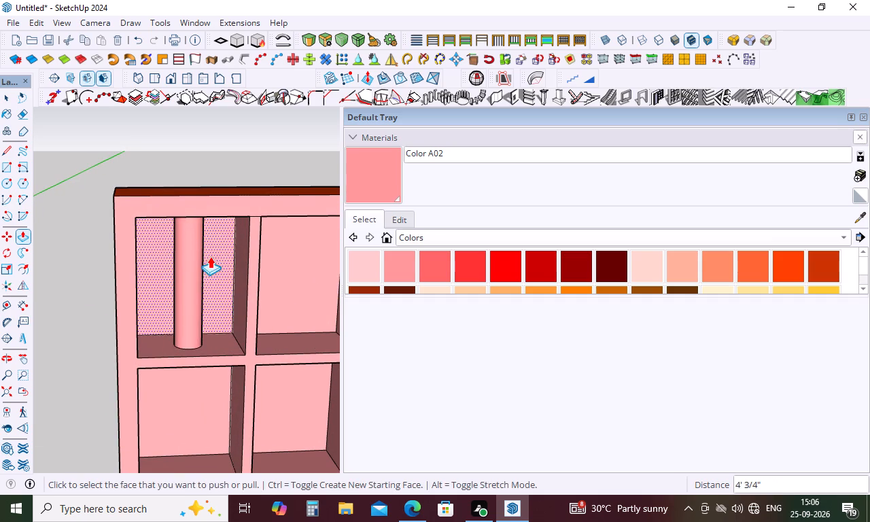
Examine the column in the upper-left compartment and how it sits within the cabinet from several angles.
{"action": "scroll", "coordinate": [80, 272], "scroll_direction": "down", "scroll_amount": 4}
{"action": "middle_click_drag", "start_coordinate": [211, 289], "coordinate": [63, 312]}
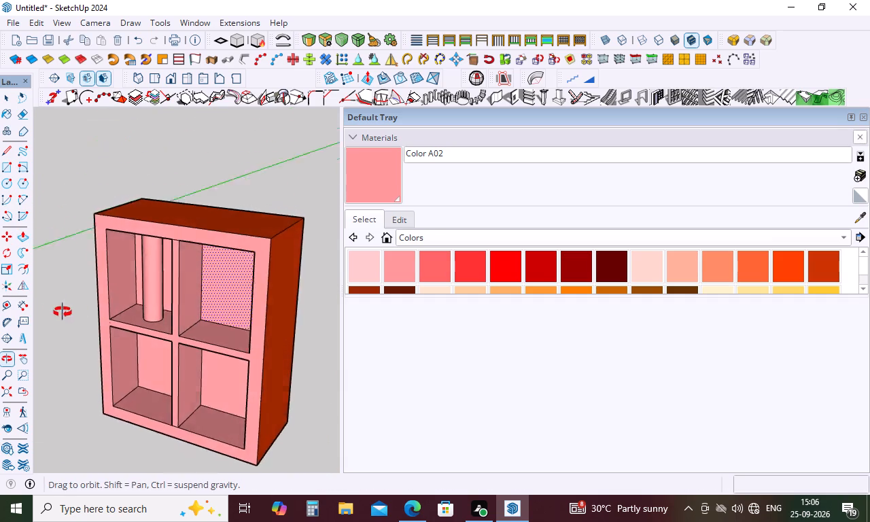
{"action": "middle_click_drag", "start_coordinate": [63, 312], "coordinate": [145, 231]}
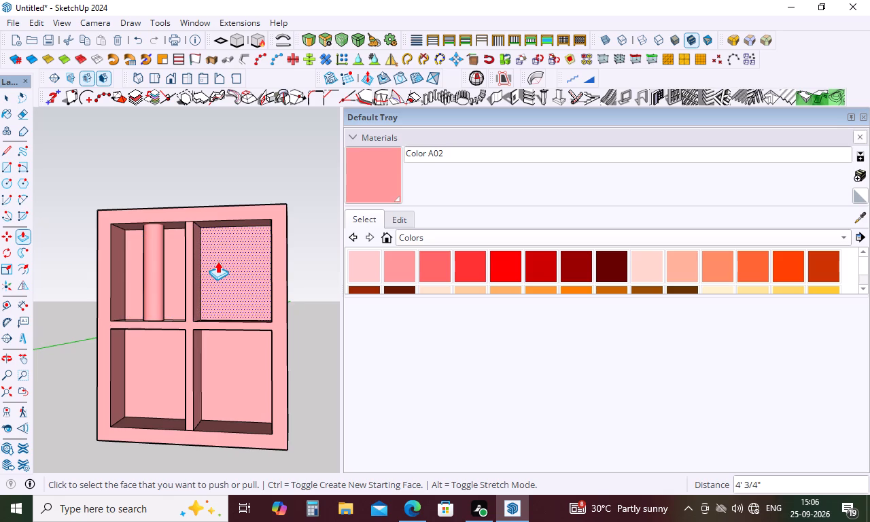
{"action": "key", "text": "space"}
{"action": "scroll", "coordinate": [202, 237], "scroll_direction": "down", "scroll_amount": 2}
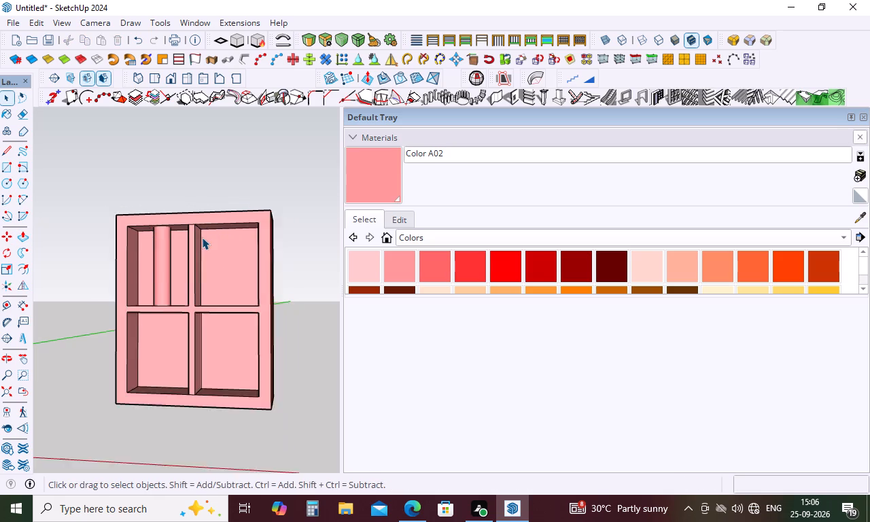
{"action": "scroll", "coordinate": [202, 237], "scroll_direction": "down", "scroll_amount": 3}
{"action": "middle_click_drag", "start_coordinate": [201, 240], "coordinate": [198, 270]}
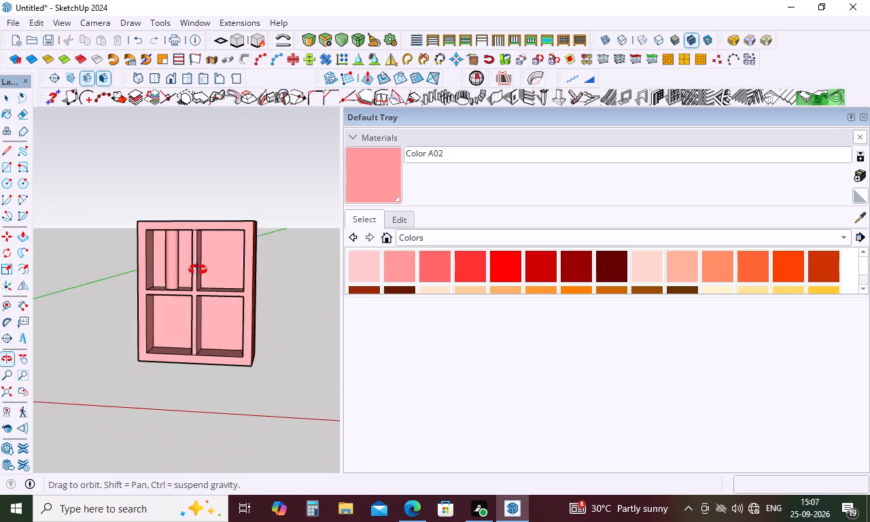
{"action": "middle_click_drag", "start_coordinate": [198, 270], "coordinate": [197, 270]}
{"action": "scroll", "coordinate": [176, 259], "scroll_direction": "up", "scroll_amount": 6}
{"action": "middle_click_drag", "start_coordinate": [172, 255], "coordinate": [170, 290]}
{"action": "scroll", "coordinate": [169, 285], "scroll_direction": "up", "scroll_amount": 6}
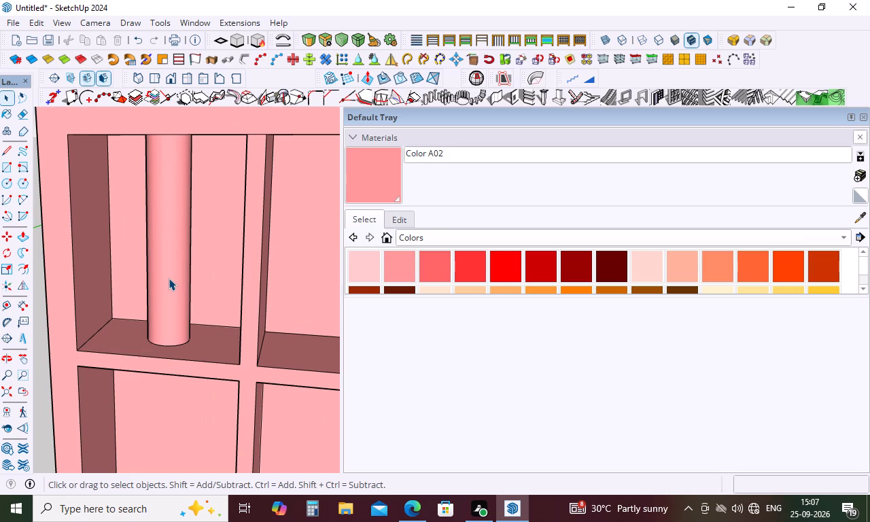
{"action": "scroll", "coordinate": [167, 277], "scroll_direction": "down", "scroll_amount": 3}
{"action": "middle_click_drag", "start_coordinate": [162, 298], "coordinate": [232, 460]}
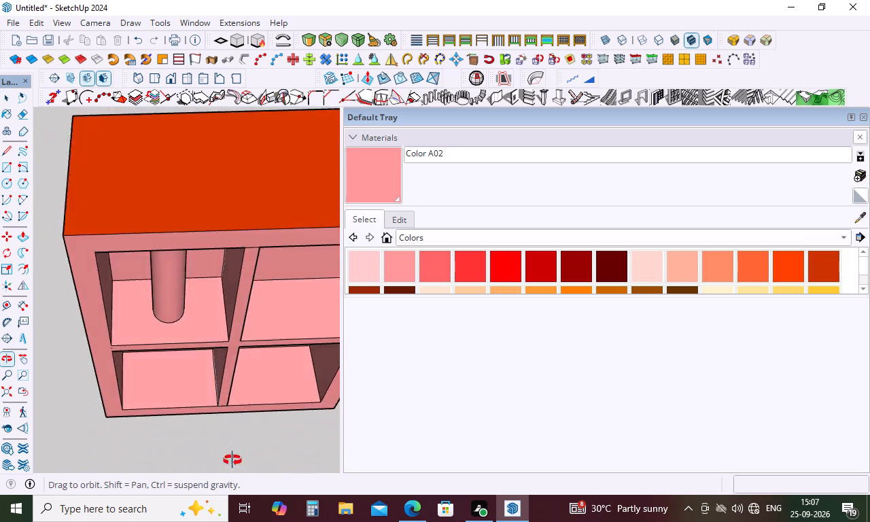
{"action": "middle_click_drag", "start_coordinate": [232, 460], "coordinate": [169, 305]}
Pull the cabinet's front frame face, including divider and shelf fronts, outward about 1' 7 11/16" to deepen the compartments.
{"action": "key", "text": "p"}
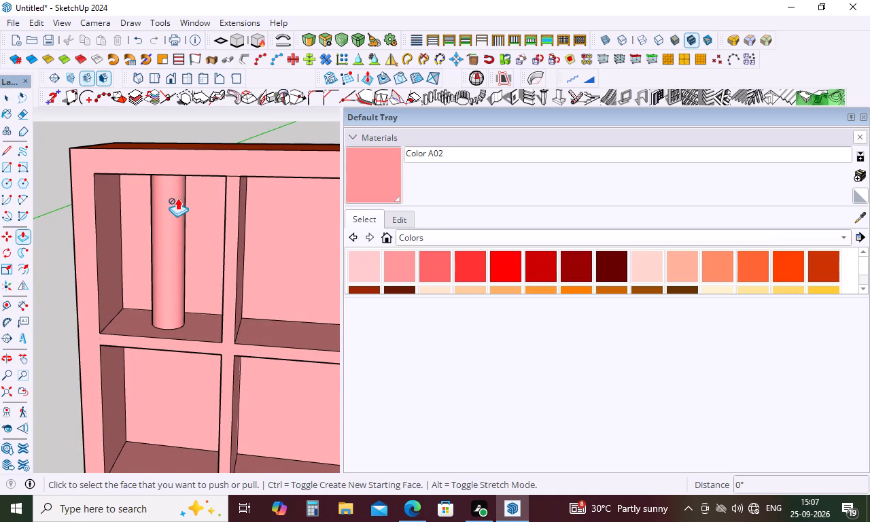
{"action": "left_click", "coordinate": [220, 343]}
{"action": "left_click", "coordinate": [191, 362]}
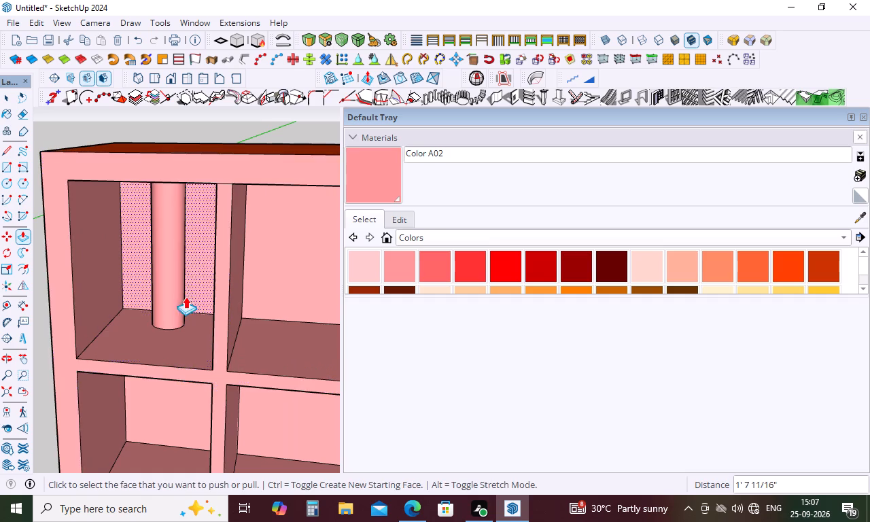
Draw a circle of about 1' 1 1/8" radius on the shelf surface in the upper-right compartment.
{"action": "scroll", "coordinate": [188, 283], "scroll_direction": "down", "scroll_amount": 8}
{"action": "middle_click_drag", "start_coordinate": [189, 283], "coordinate": [383, 316]}
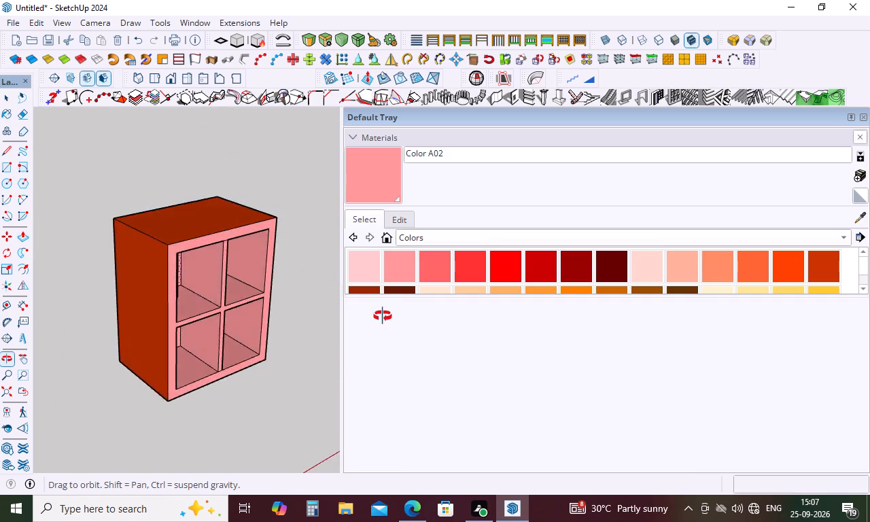
{"action": "middle_click_drag", "start_coordinate": [383, 316], "coordinate": [189, 297]}
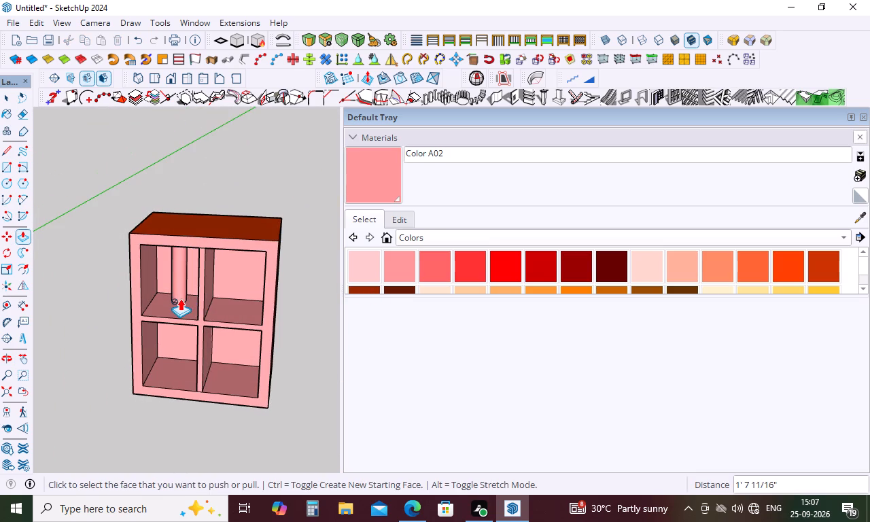
{"action": "key", "text": "space"}
{"action": "type", "text": "c"}
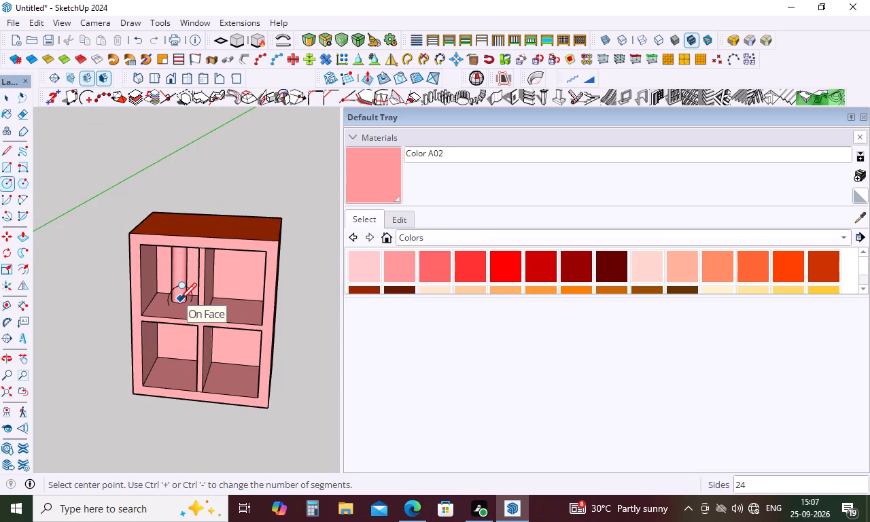
{"action": "scroll", "coordinate": [239, 309], "scroll_direction": "up", "scroll_amount": 8}
{"action": "left_click", "coordinate": [234, 307]}
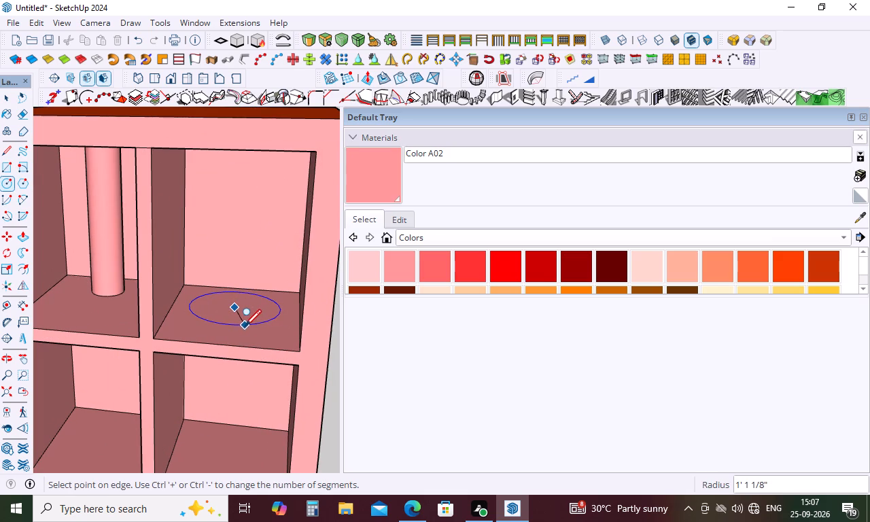
{"action": "left_click", "coordinate": [245, 325]}
Extrude the upper-right compartment's circle upward about 2' 5 11/16" as a wide cylinder.
{"action": "key", "text": "p"}
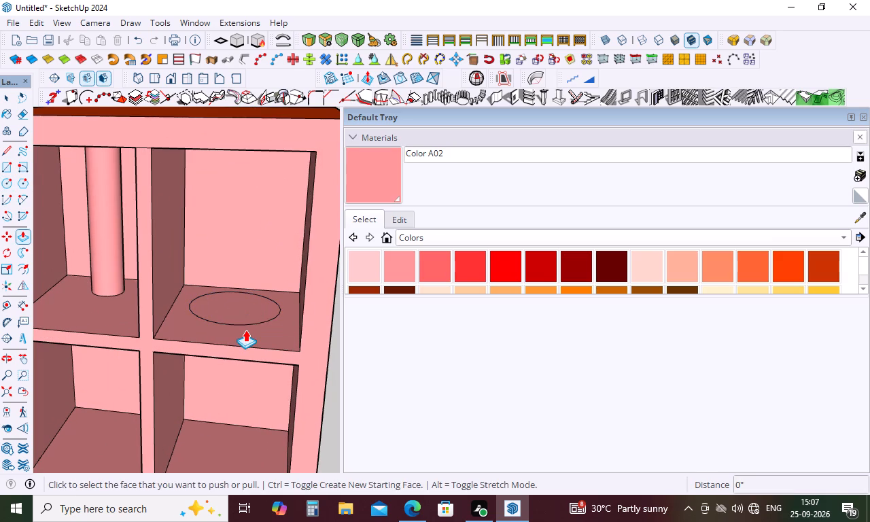
{"action": "left_click", "coordinate": [251, 300]}
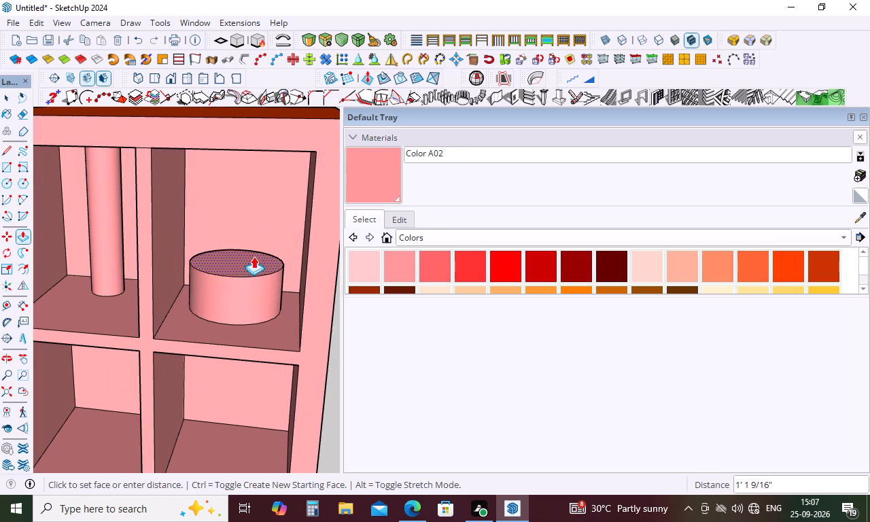
{"action": "left_click", "coordinate": [245, 201]}
{"action": "scroll", "coordinate": [259, 269], "scroll_direction": "down", "scroll_amount": 4}
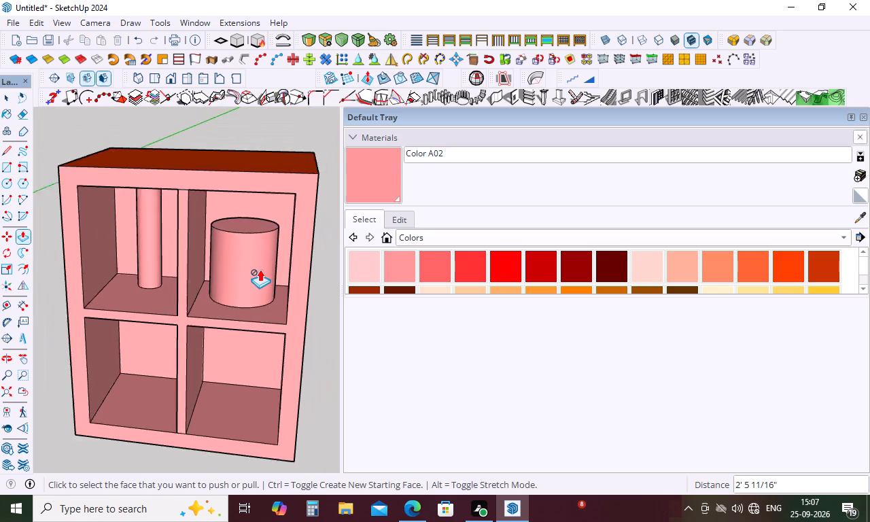
{"action": "scroll", "coordinate": [260, 269], "scroll_direction": "down", "scroll_amount": 3}
{"action": "middle_click_drag", "start_coordinate": [258, 279], "coordinate": [313, 189]}
{"action": "scroll", "coordinate": [258, 281], "scroll_direction": "down", "scroll_amount": 1}
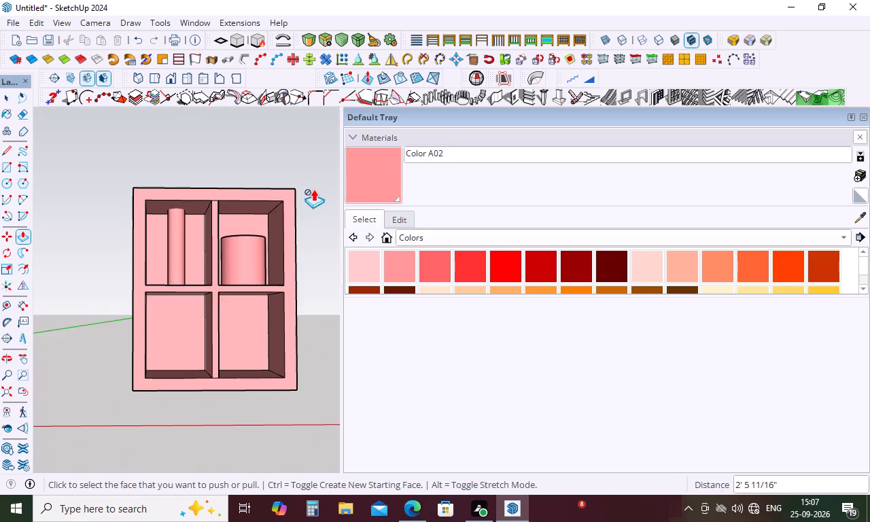
{"action": "scroll", "coordinate": [179, 335], "scroll_direction": "up", "scroll_amount": 4}
{"action": "middle_click_drag", "start_coordinate": [179, 349], "coordinate": [175, 408]}
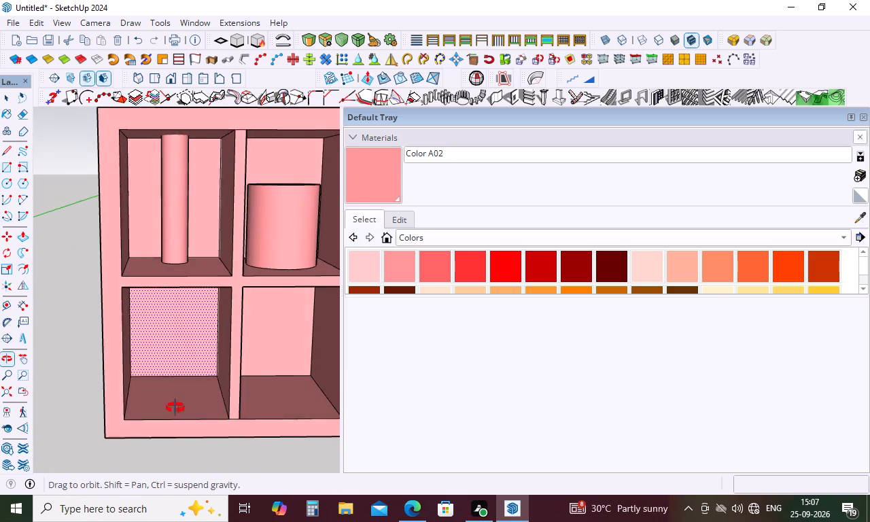
Draw three small circles on the lower-left compartment's floor, one of about 2 15/16" radius and two of about 1 15/16".
{"action": "middle_click_drag", "start_coordinate": [175, 408], "coordinate": [173, 410]}
{"action": "scroll", "coordinate": [193, 421], "scroll_direction": "up", "scroll_amount": 4}
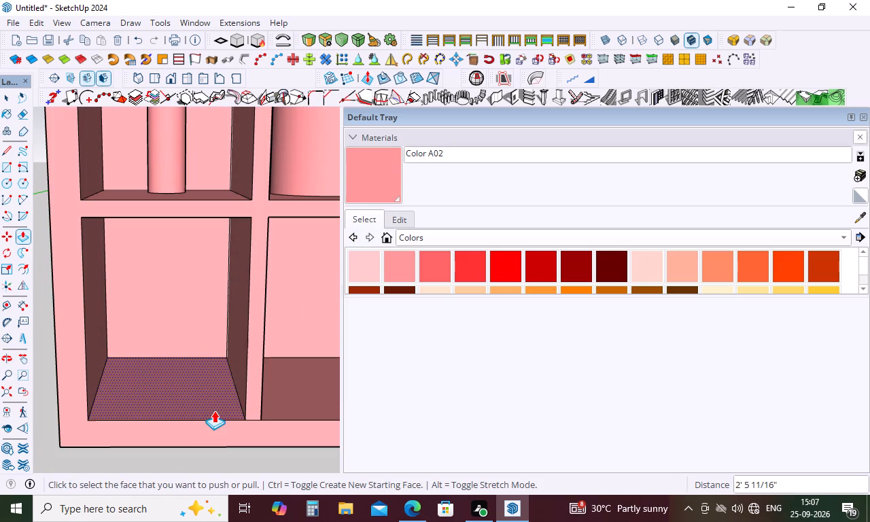
{"action": "key", "text": "c"}
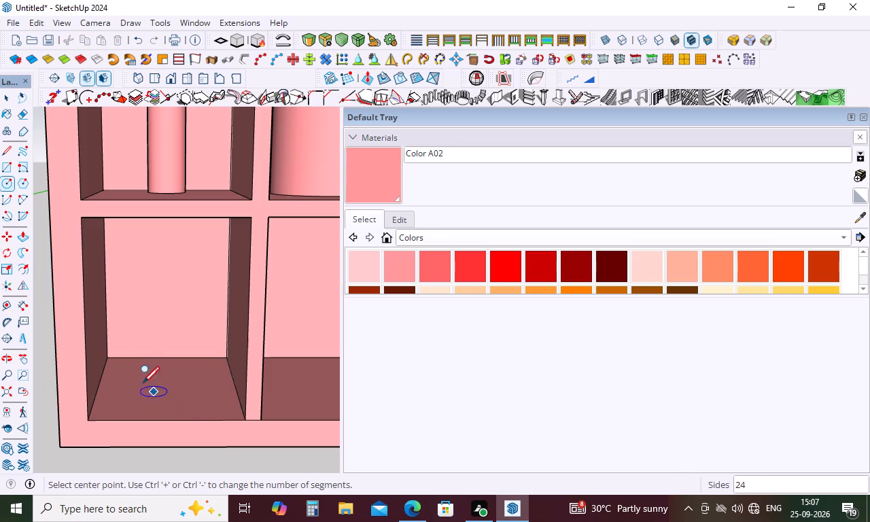
{"action": "left_click", "coordinate": [124, 372]}
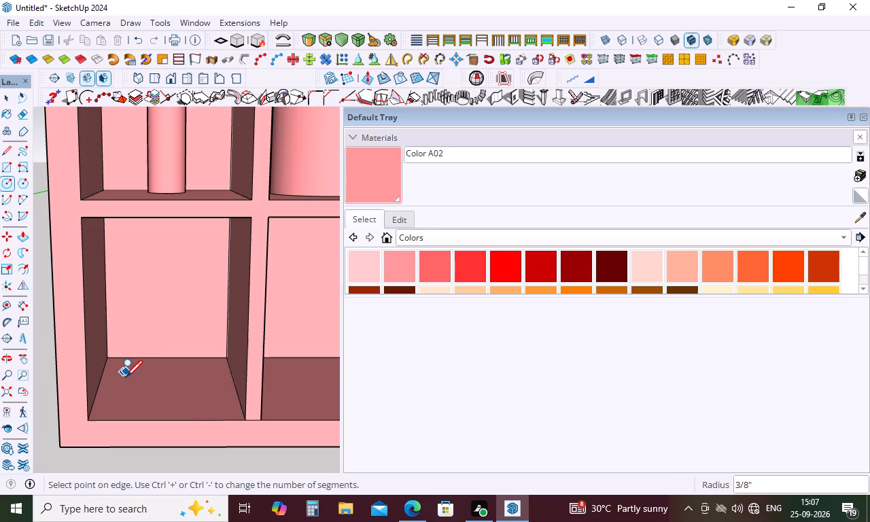
{"action": "left_click", "coordinate": [134, 379]}
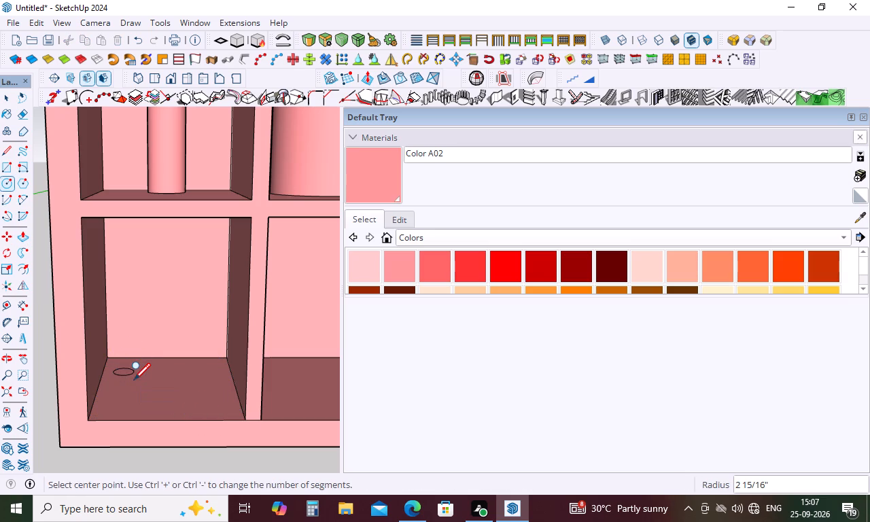
{"action": "double_click", "coordinate": [214, 371]}
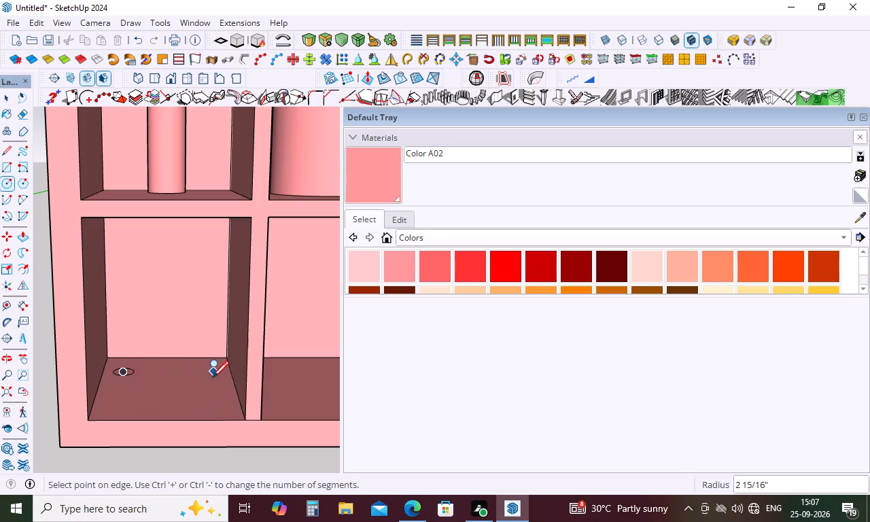
{"action": "left_click", "coordinate": [207, 373]}
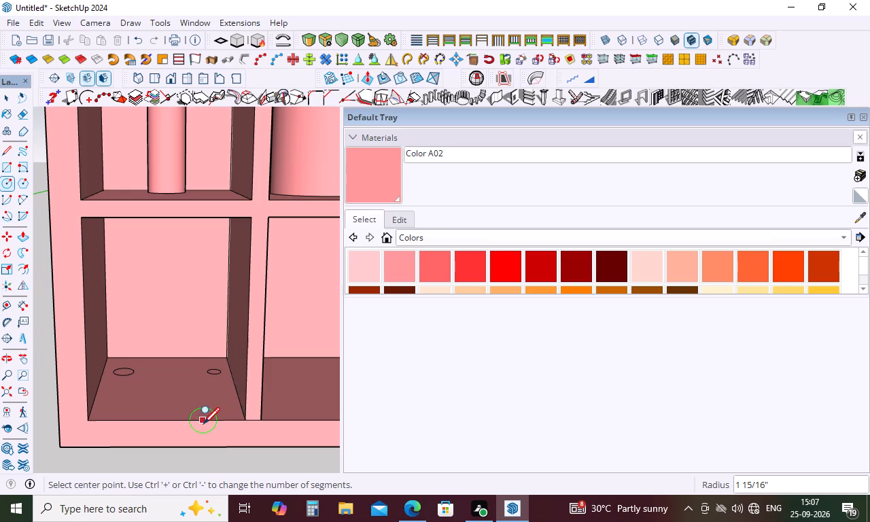
{"action": "left_click", "coordinate": [168, 397]}
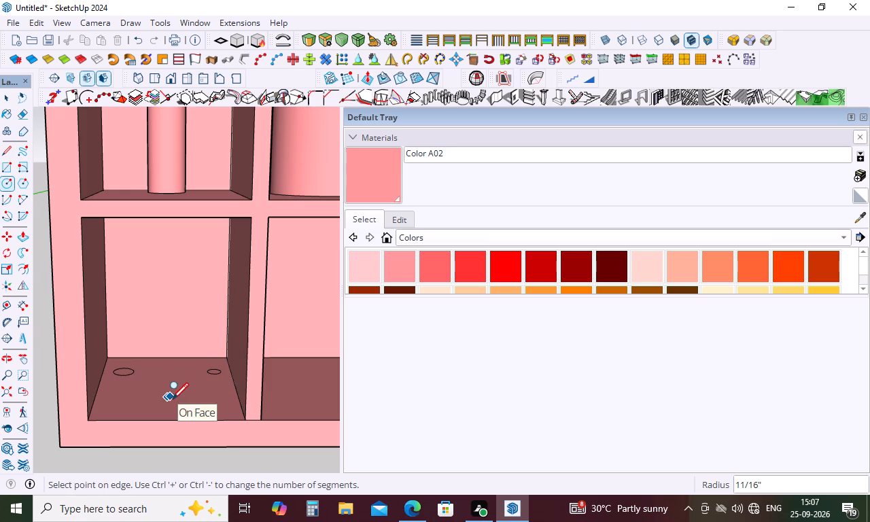
{"action": "left_click", "coordinate": [175, 404]}
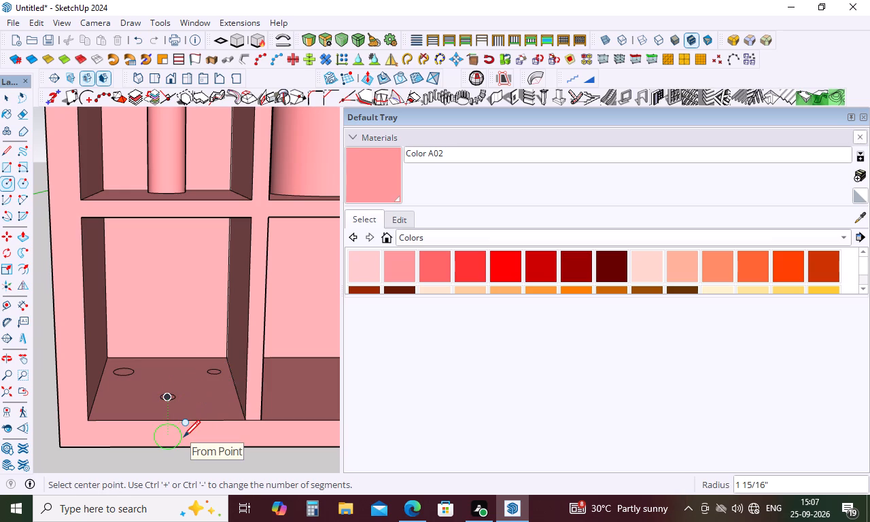
Extrude the three circles in the lower-left compartment upward to a matching height of about 2' 11 3/16" as thin columns.
{"action": "key", "text": "p"}
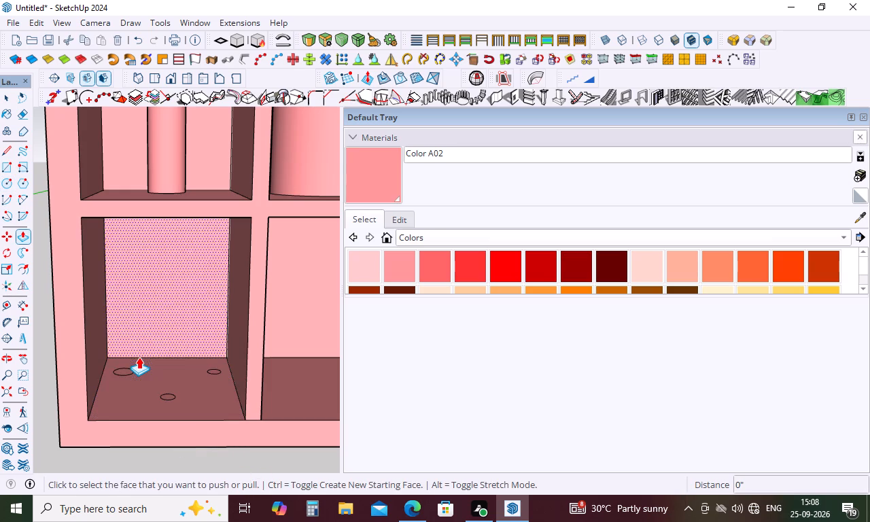
{"action": "scroll", "coordinate": [125, 364], "scroll_direction": "up", "scroll_amount": 6}
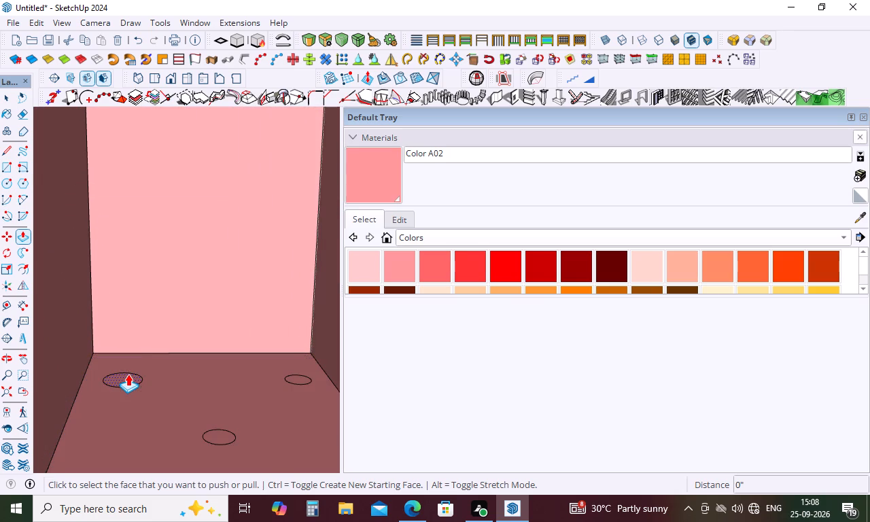
{"action": "left_click", "coordinate": [128, 374]}
{"action": "scroll", "coordinate": [134, 315], "scroll_direction": "down", "scroll_amount": 9}
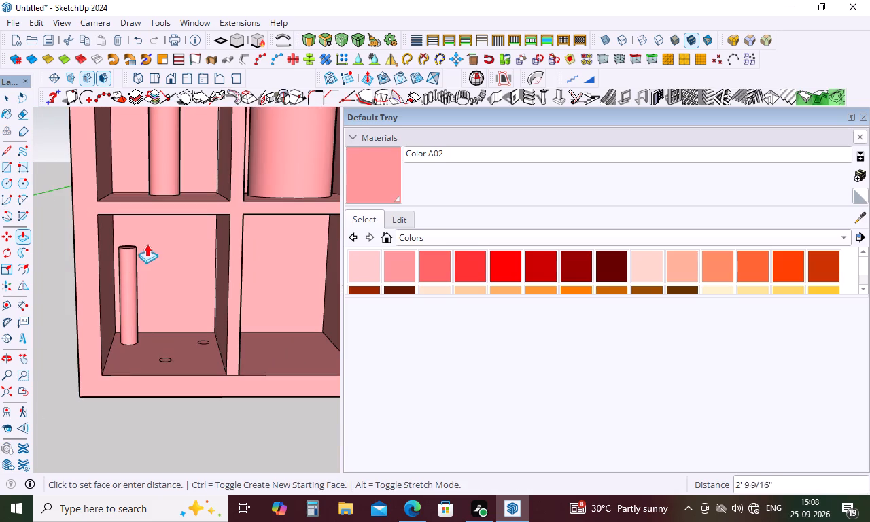
{"action": "left_click", "coordinate": [148, 241]}
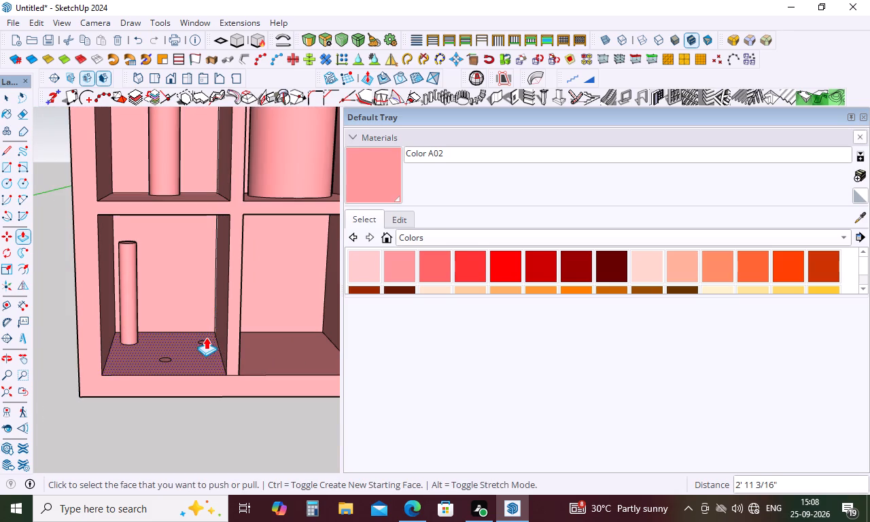
{"action": "scroll", "coordinate": [206, 332], "scroll_direction": "up", "scroll_amount": 11}
{"action": "left_click", "coordinate": [196, 378]}
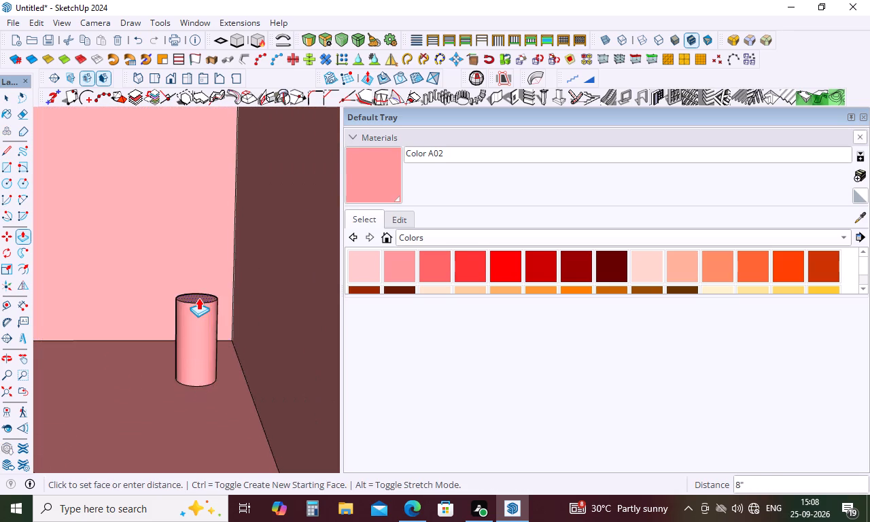
{"action": "scroll", "coordinate": [198, 297], "scroll_direction": "down", "scroll_amount": 10}
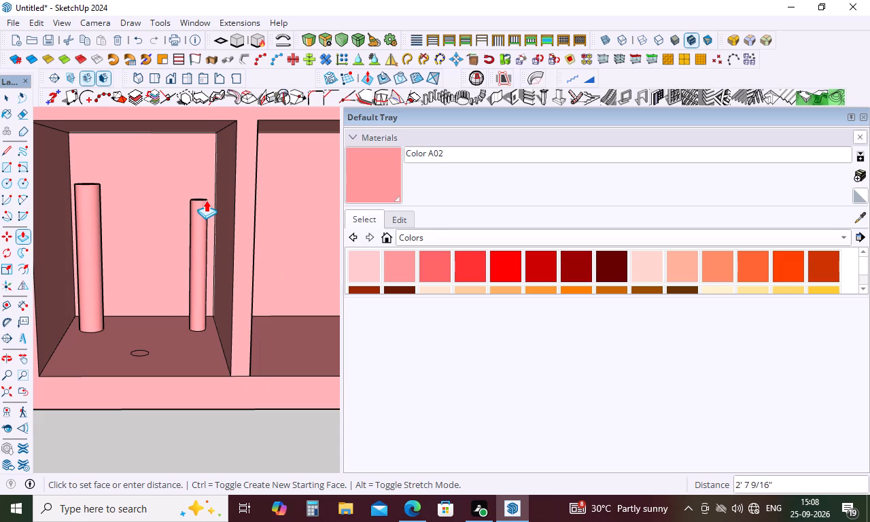
{"action": "left_click", "coordinate": [90, 183]}
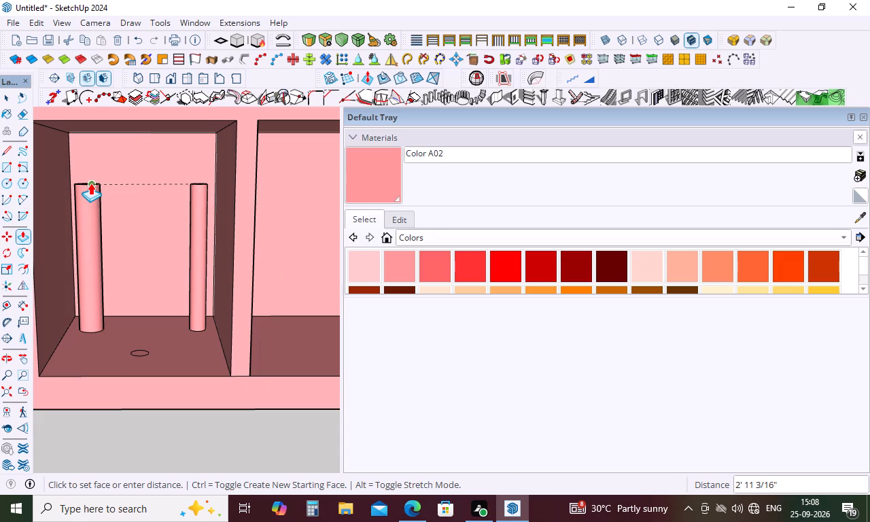
{"action": "scroll", "coordinate": [139, 346], "scroll_direction": "up", "scroll_amount": 5}
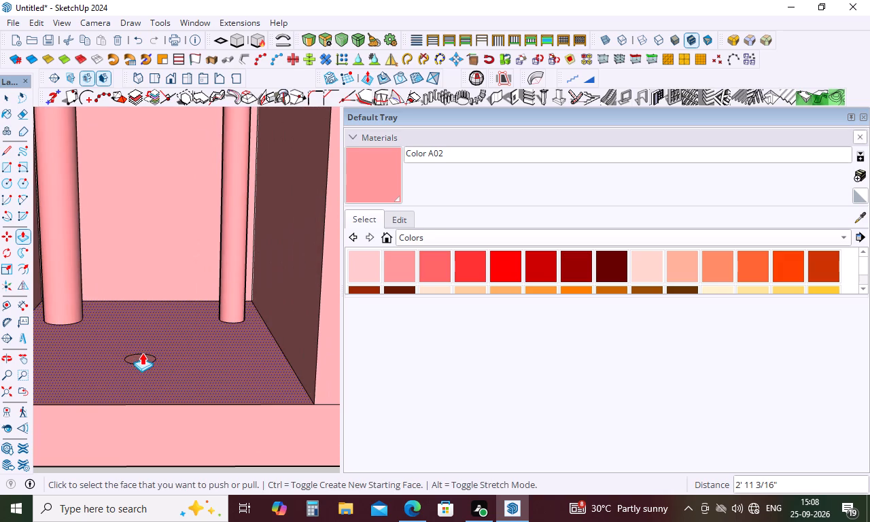
{"action": "double_click", "coordinate": [143, 360]}
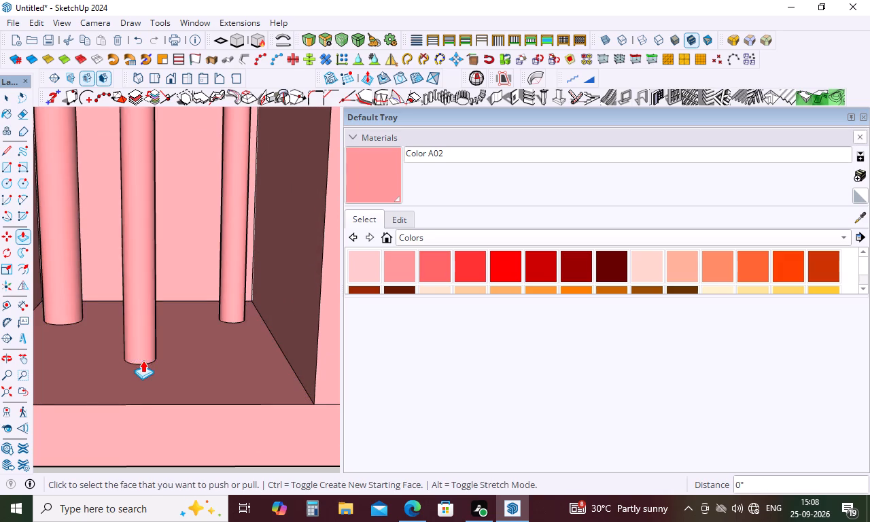
Examine the three thin columns and the rest of the cabinet from several angles.
{"action": "scroll", "coordinate": [143, 360], "scroll_direction": "down", "scroll_amount": 9}
{"action": "middle_click_drag", "start_coordinate": [149, 344], "coordinate": [114, 410]}
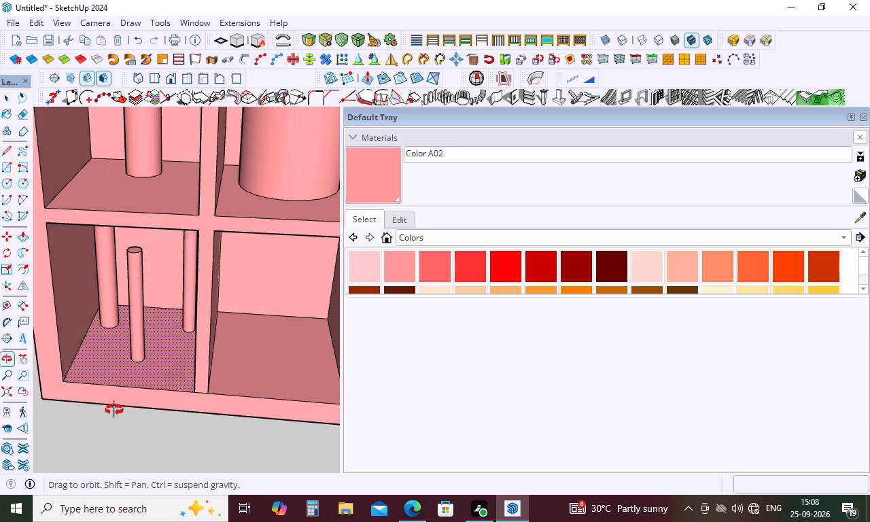
{"action": "middle_click_drag", "start_coordinate": [114, 410], "coordinate": [111, 411]}
{"action": "scroll", "coordinate": [122, 281], "scroll_direction": "down", "scroll_amount": 10}
{"action": "middle_click_drag", "start_coordinate": [131, 284], "coordinate": [263, 277]}
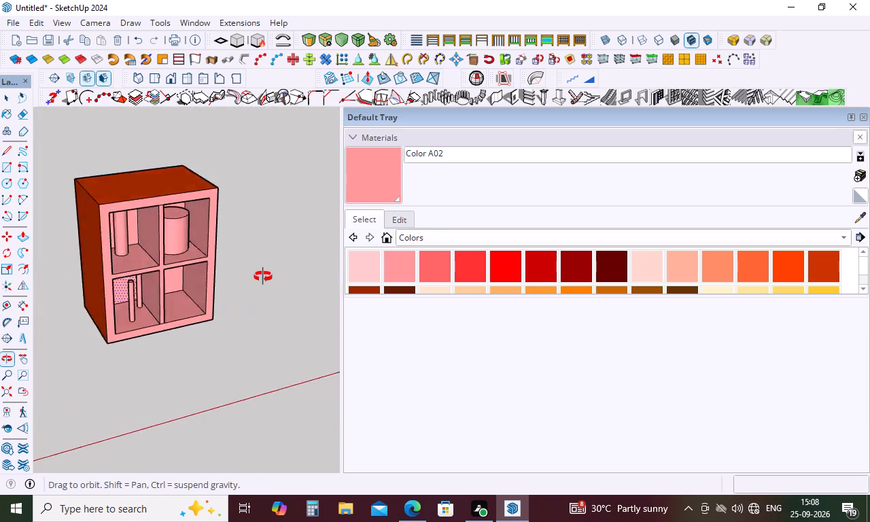
{"action": "middle_click_drag", "start_coordinate": [263, 277], "coordinate": [211, 402]}
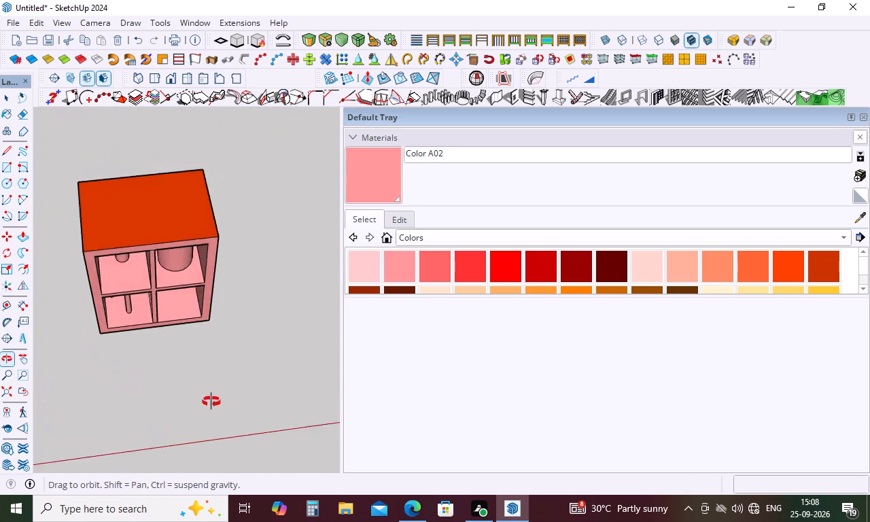
{"action": "middle_click_drag", "start_coordinate": [211, 402], "coordinate": [162, 336]}
{"action": "scroll", "coordinate": [150, 328], "scroll_direction": "up", "scroll_amount": 4}
{"action": "middle_click_drag", "start_coordinate": [155, 330], "coordinate": [179, 234]}
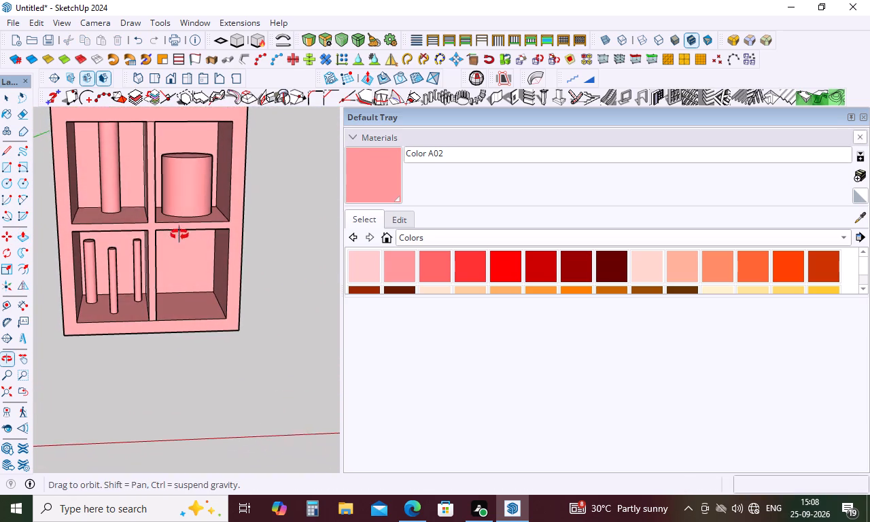
{"action": "middle_click_drag", "start_coordinate": [179, 234], "coordinate": [179, 234]}
Erase the edge separating the vertical divider's front face from the cabinet's bottom frame.
{"action": "key", "text": "space"}
{"action": "type", "text": "e"}
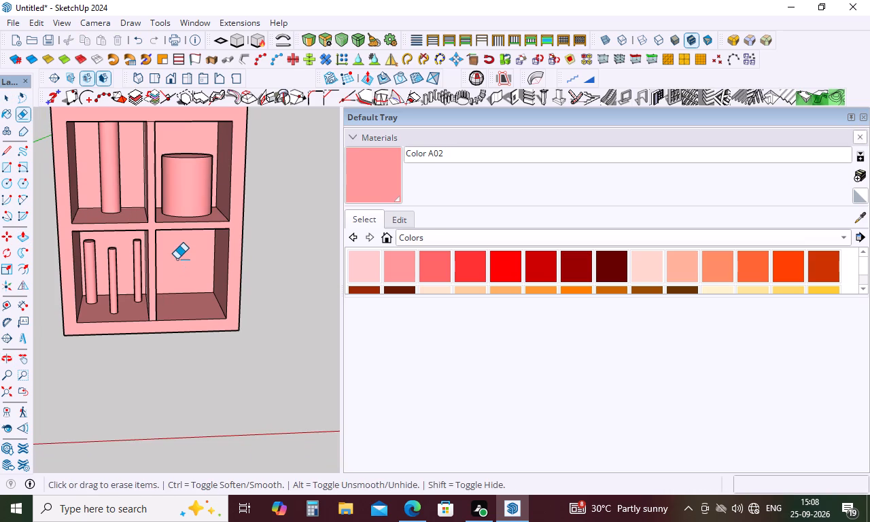
{"action": "scroll", "coordinate": [154, 324], "scroll_direction": "up", "scroll_amount": 10}
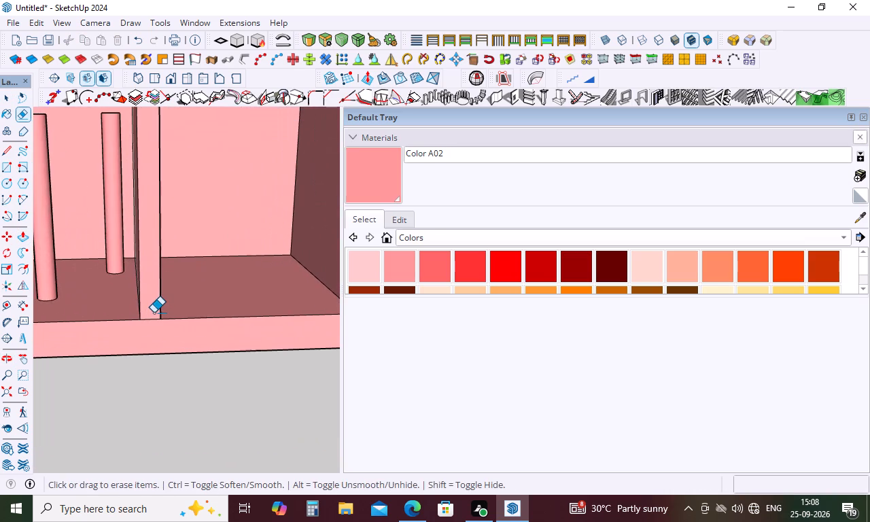
{"action": "scroll", "coordinate": [154, 313], "scroll_direction": "up", "scroll_amount": 4}
{"action": "left_click", "coordinate": [157, 327]}
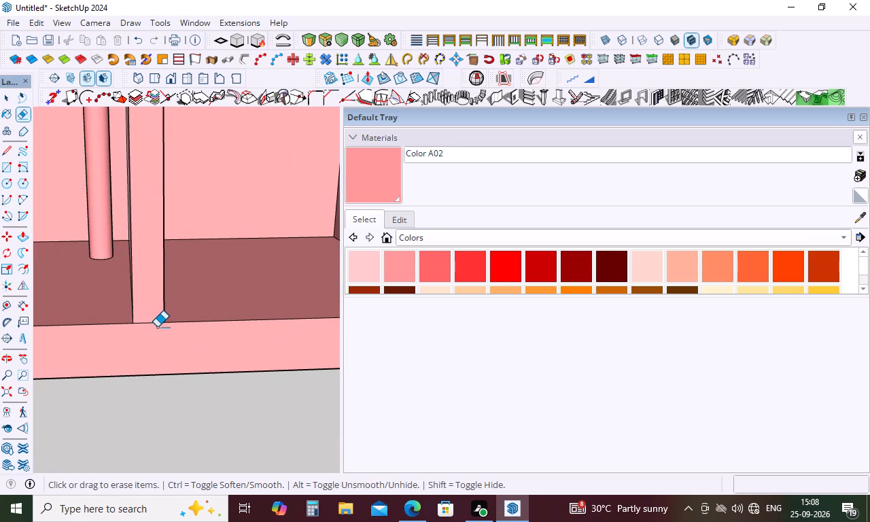
{"action": "left_click", "coordinate": [154, 322]}
{"action": "left_click_drag", "start_coordinate": [143, 325], "coordinate": [141, 331]}
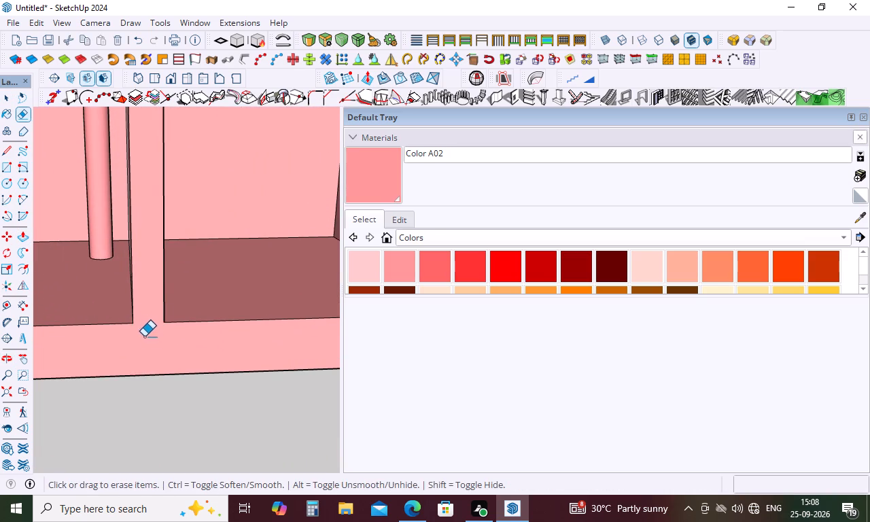
Erase the edge separating the vertical divider's front face from the cabinet's top frame.
{"action": "scroll", "coordinate": [153, 343], "scroll_direction": "down", "scroll_amount": 11}
{"action": "middle_click_drag", "start_coordinate": [147, 304], "coordinate": [267, 293]}
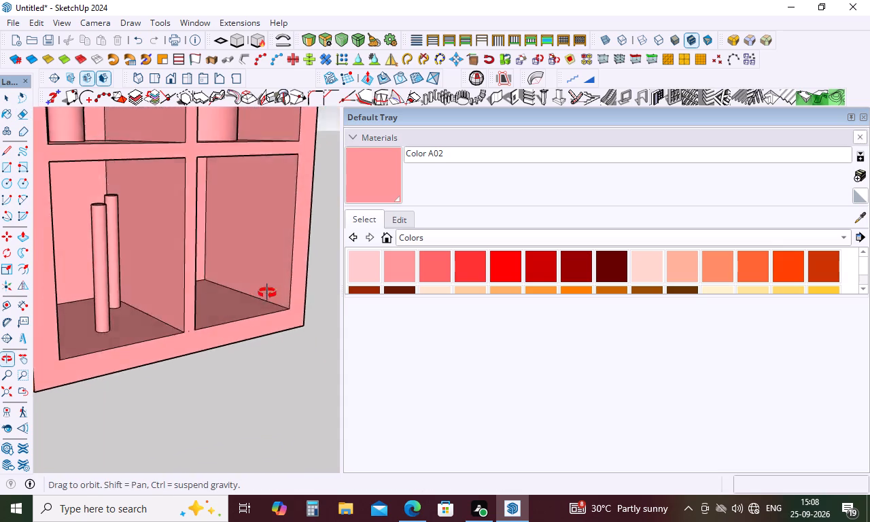
{"action": "middle_click_drag", "start_coordinate": [267, 293], "coordinate": [211, 425]}
{"action": "scroll", "coordinate": [224, 313], "scroll_direction": "down", "scroll_amount": 10}
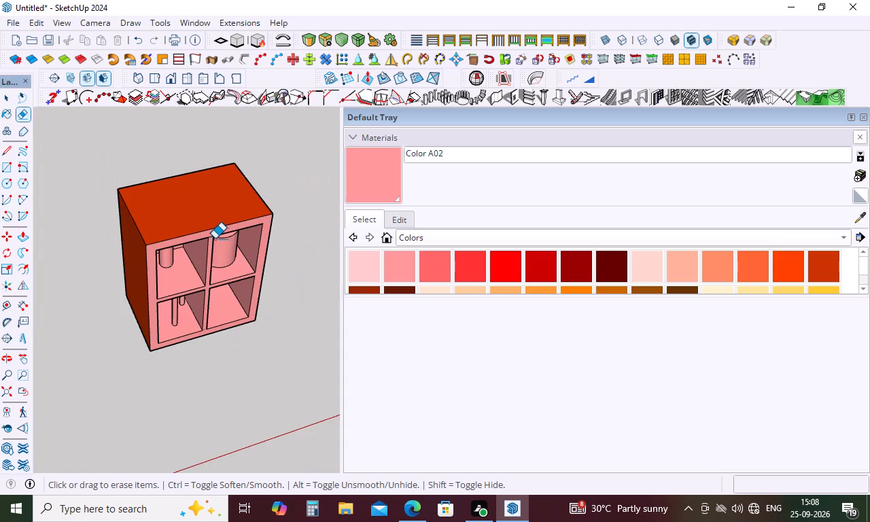
{"action": "scroll", "coordinate": [215, 239], "scroll_direction": "up", "scroll_amount": 17}
{"action": "left_click", "coordinate": [202, 227]}
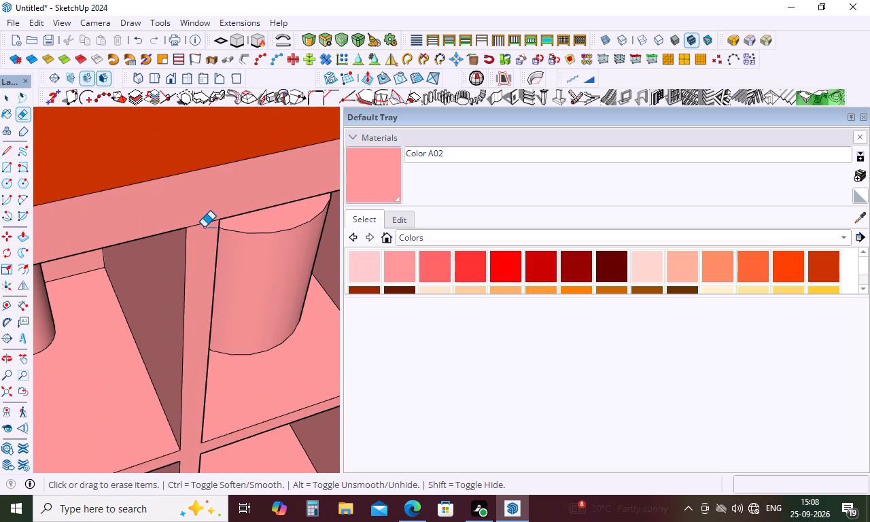
{"action": "left_click", "coordinate": [208, 226]}
{"action": "left_click", "coordinate": [207, 223]}
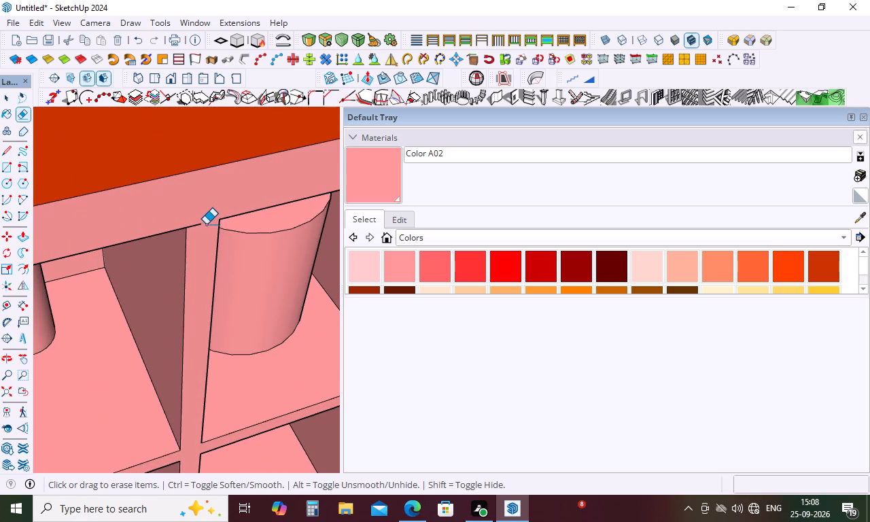
{"action": "left_click", "coordinate": [199, 225]}
Push the top face of the upper-right compartment's wide cylinder down about 6' 11 13/16", through the shelf into the compartment below.
{"action": "scroll", "coordinate": [179, 236], "scroll_direction": "down", "scroll_amount": 15}
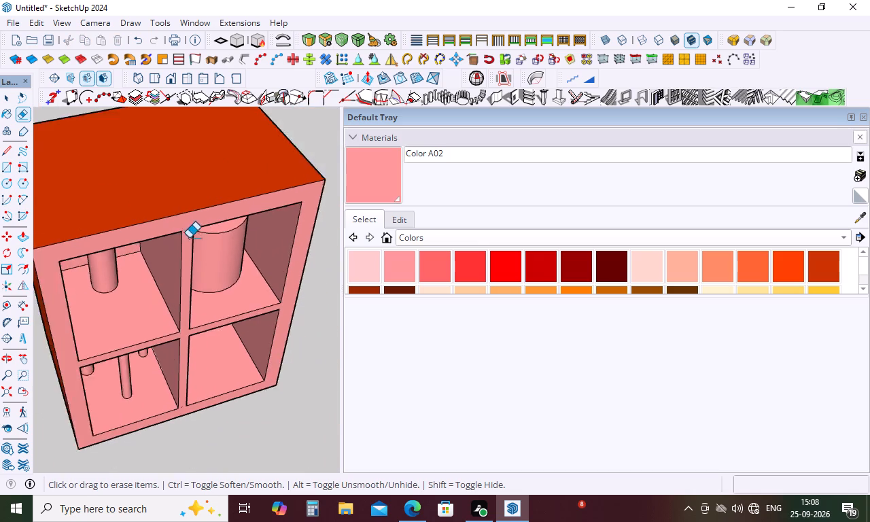
{"action": "scroll", "coordinate": [189, 238], "scroll_direction": "down", "scroll_amount": 2}
{"action": "middle_click_drag", "start_coordinate": [258, 322], "coordinate": [194, 150]}
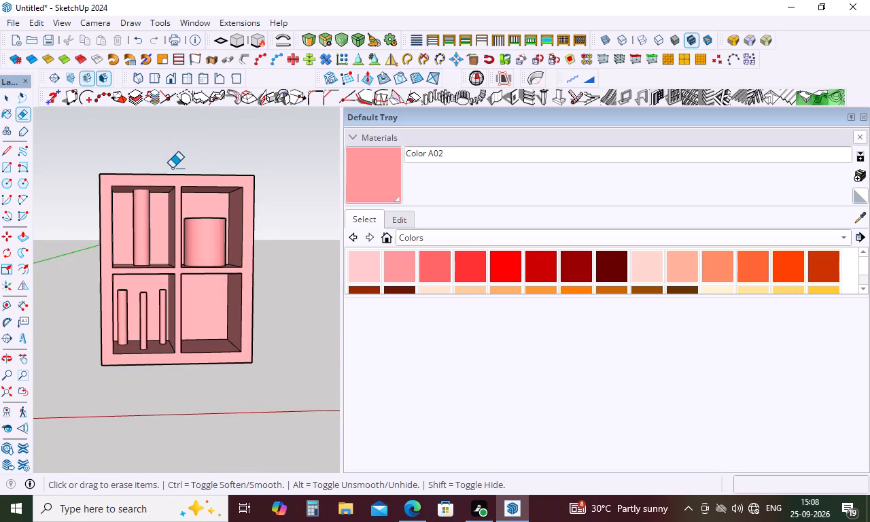
{"action": "key", "text": "p"}
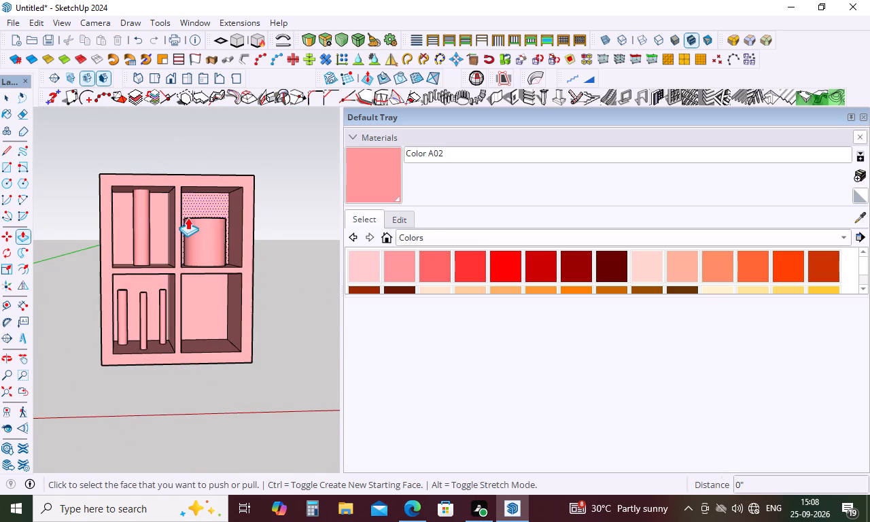
{"action": "middle_click_drag", "start_coordinate": [210, 196], "coordinate": [203, 225]}
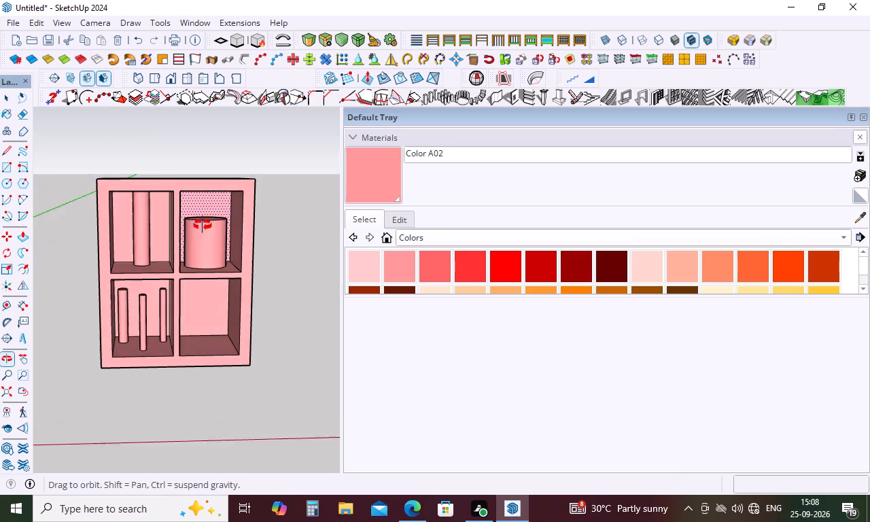
{"action": "middle_click_drag", "start_coordinate": [203, 225], "coordinate": [196, 269]}
{"action": "scroll", "coordinate": [206, 222], "scroll_direction": "up", "scroll_amount": 4}
{"action": "left_click", "coordinate": [207, 220]}
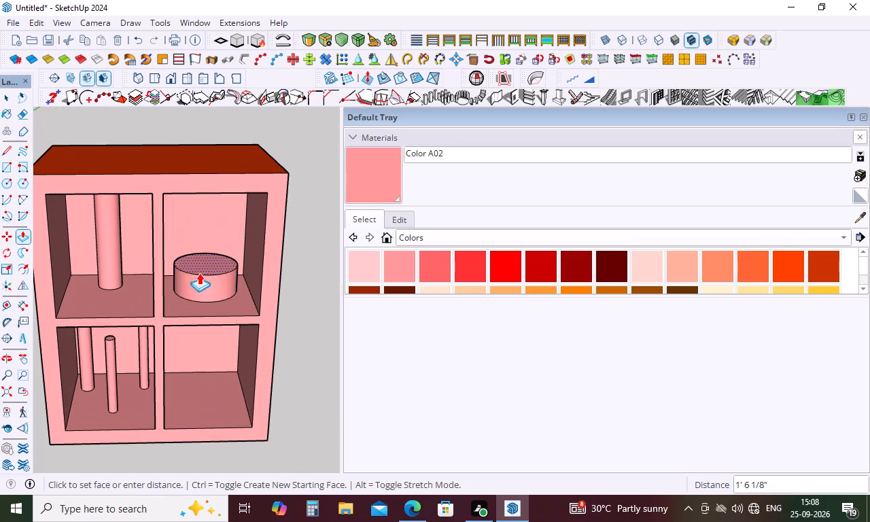
{"action": "left_click", "coordinate": [200, 397]}
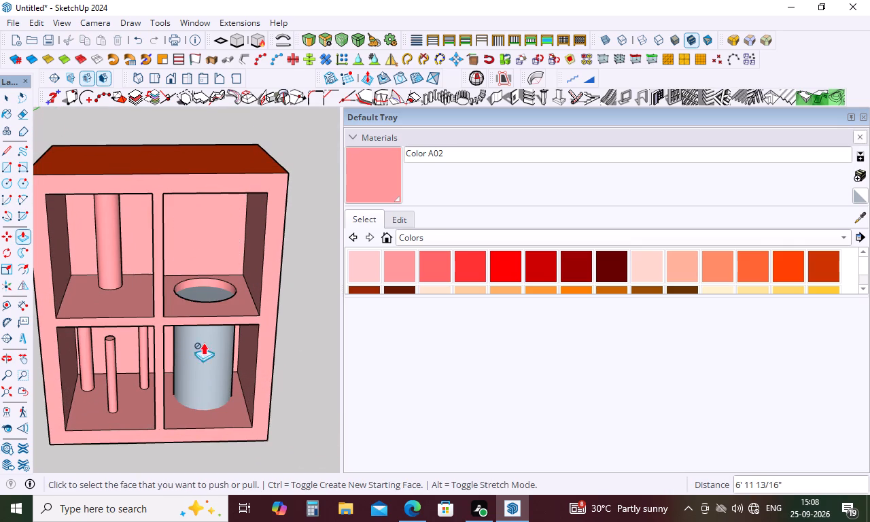
Examine the cabinet and the wide cylinder passing through its shelf from several angles.
{"action": "key", "text": "space"}
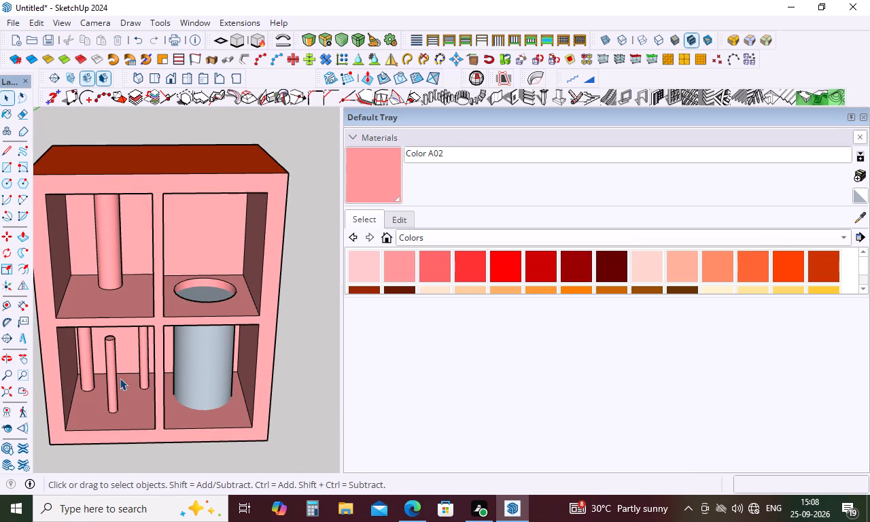
{"action": "scroll", "coordinate": [245, 385], "scroll_direction": "down", "scroll_amount": 5}
{"action": "middle_click_drag", "start_coordinate": [222, 403], "coordinate": [240, 113]}
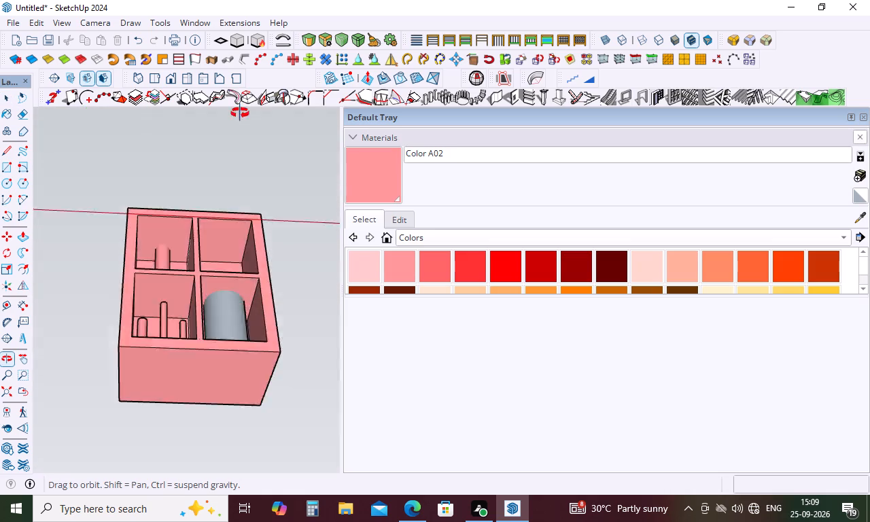
{"action": "middle_click_drag", "start_coordinate": [240, 113], "coordinate": [285, 369]}
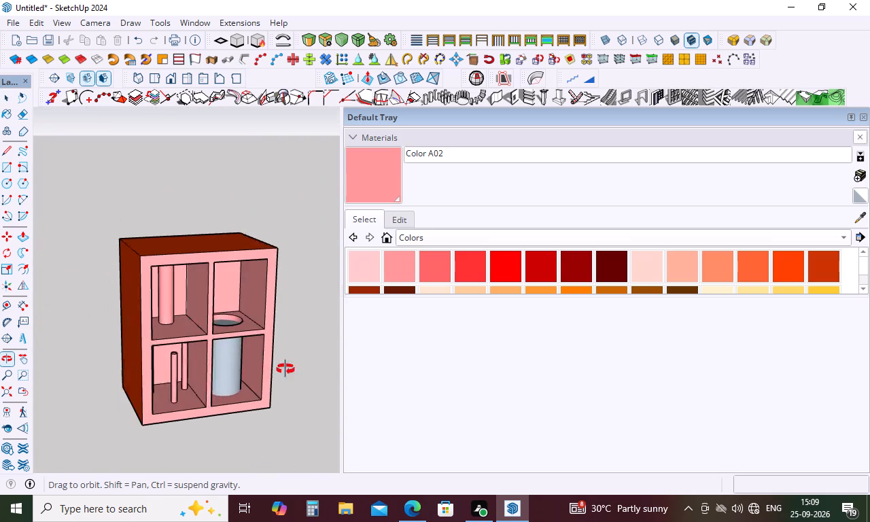
{"action": "middle_click_drag", "start_coordinate": [285, 369], "coordinate": [297, 365]}
{"action": "scroll", "coordinate": [222, 308], "scroll_direction": "up", "scroll_amount": 8}
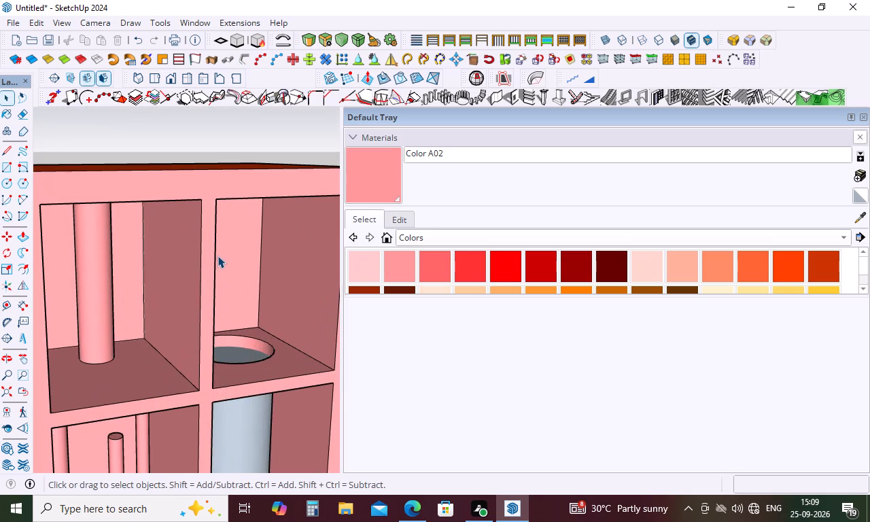
{"action": "scroll", "coordinate": [217, 256], "scroll_direction": "down", "scroll_amount": 5}
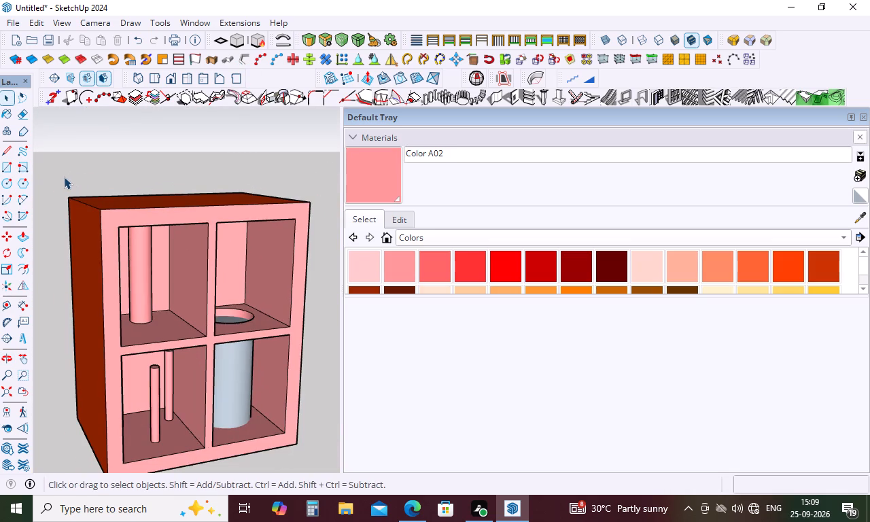
Select the entire cabinet together with all its cylindrical objects and delete it.
{"action": "left_click_drag", "start_coordinate": [47, 180], "coordinate": [101, 282]}
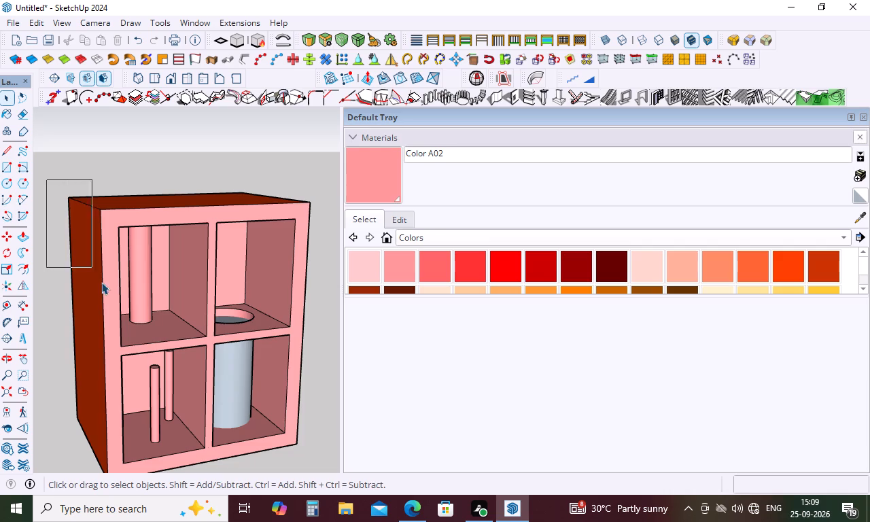
{"action": "left_click_drag", "start_coordinate": [101, 282], "coordinate": [343, 486]}
{"action": "scroll", "coordinate": [168, 206], "scroll_direction": "down", "scroll_amount": 6}
{"action": "left_click_drag", "start_coordinate": [86, 169], "coordinate": [108, 296]}
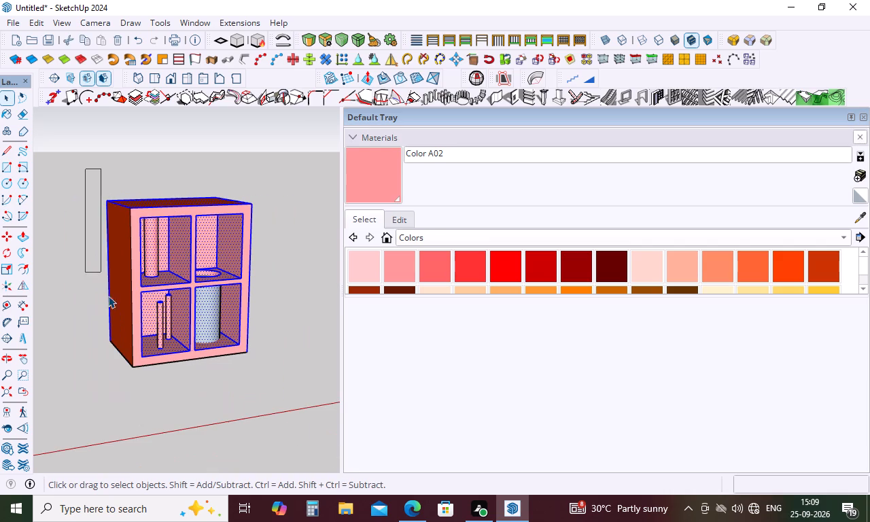
{"action": "left_click_drag", "start_coordinate": [108, 296], "coordinate": [250, 386]}
{"action": "left_click_drag", "start_coordinate": [69, 174], "coordinate": [67, 243]}
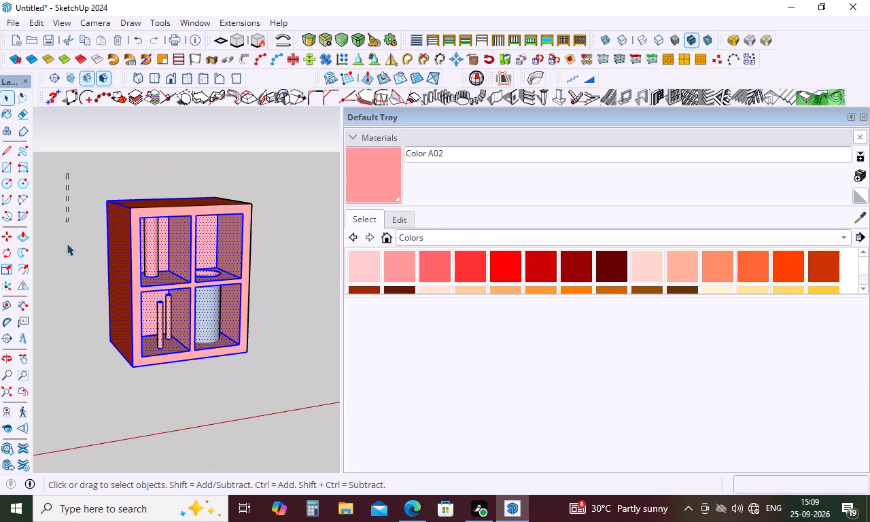
{"action": "left_click_drag", "start_coordinate": [67, 243], "coordinate": [295, 383]}
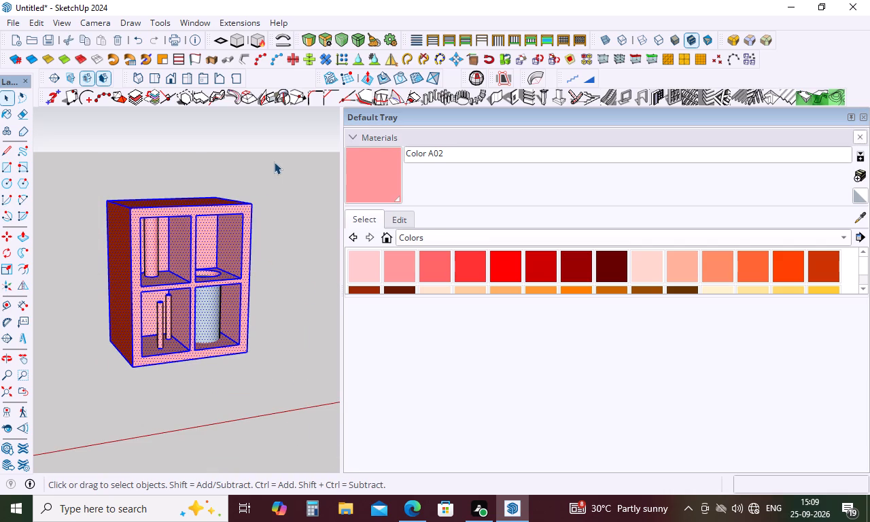
{"action": "middle_click_drag", "start_coordinate": [274, 162], "coordinate": [10, 231]}
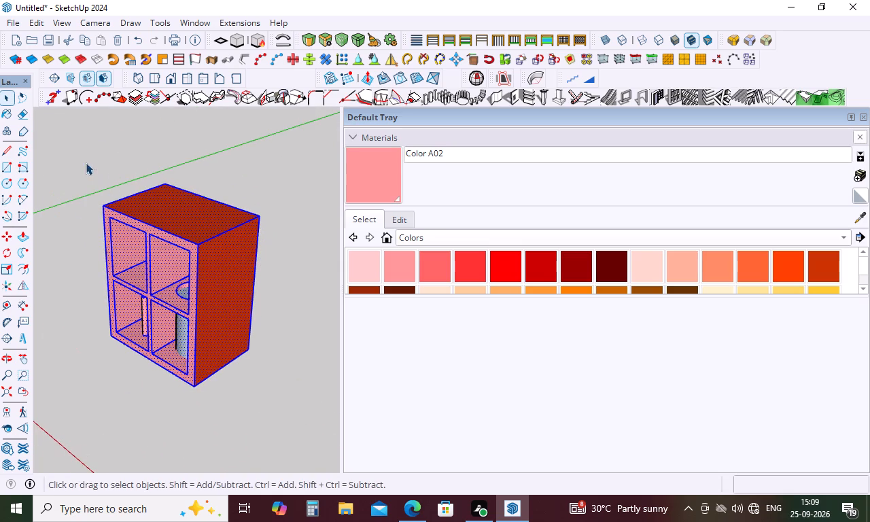
{"action": "left_click_drag", "start_coordinate": [82, 168], "coordinate": [299, 405]}
{"action": "middle_click_drag", "start_coordinate": [200, 251], "coordinate": [247, 485]}
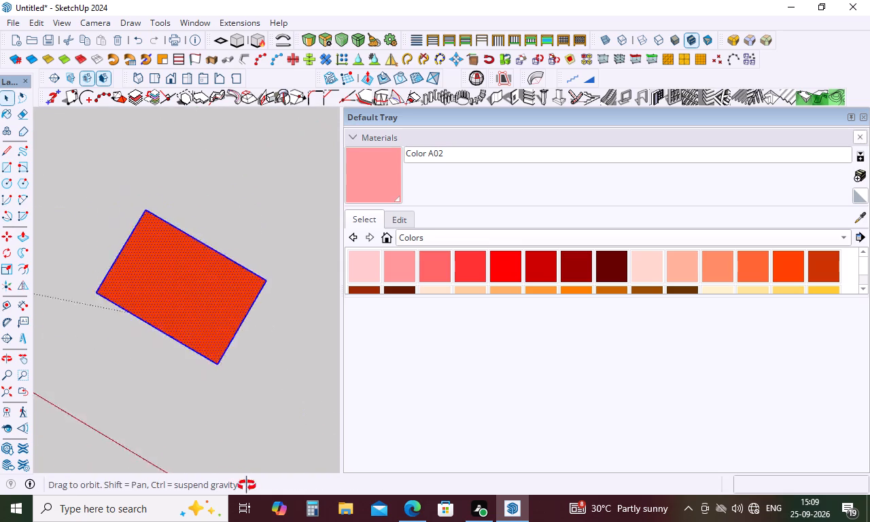
{"action": "middle_click_drag", "start_coordinate": [247, 485], "coordinate": [294, 345]}
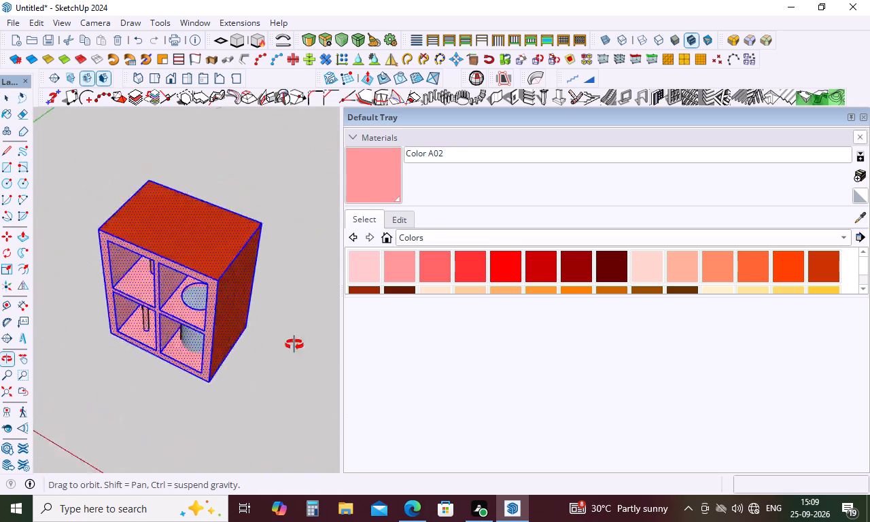
{"action": "middle_click_drag", "start_coordinate": [294, 345], "coordinate": [447, 243]}
{"action": "scroll", "coordinate": [200, 251], "scroll_direction": "up", "scroll_amount": 11}
{"action": "scroll", "coordinate": [223, 327], "scroll_direction": "up", "scroll_amount": 3}
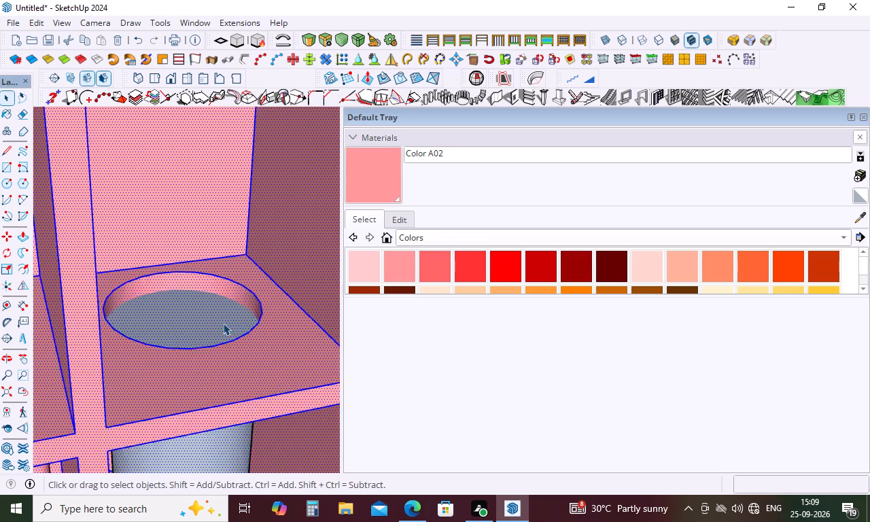
{"action": "scroll", "coordinate": [223, 323], "scroll_direction": "up", "scroll_amount": 8}
{"action": "scroll", "coordinate": [212, 290], "scroll_direction": "down", "scroll_amount": 14}
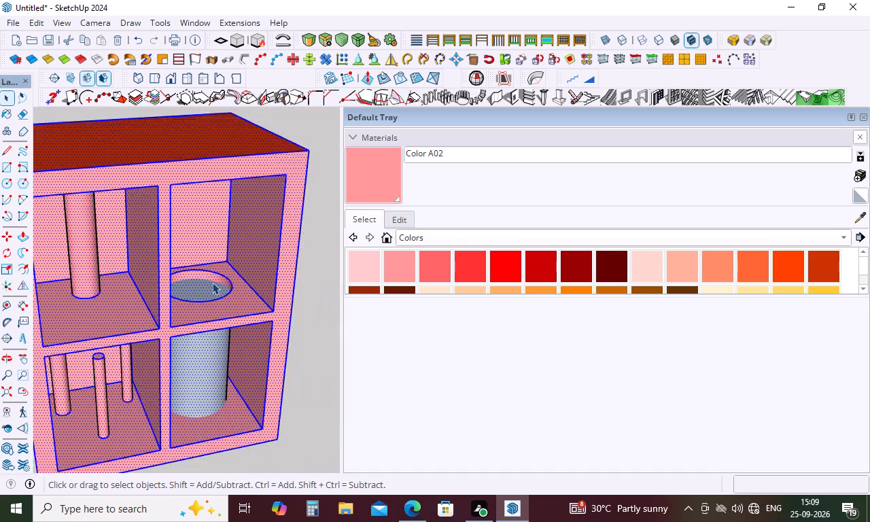
{"action": "scroll", "coordinate": [212, 282], "scroll_direction": "down", "scroll_amount": 14}
{"action": "middle_click_drag", "start_coordinate": [211, 294], "coordinate": [131, 405]}
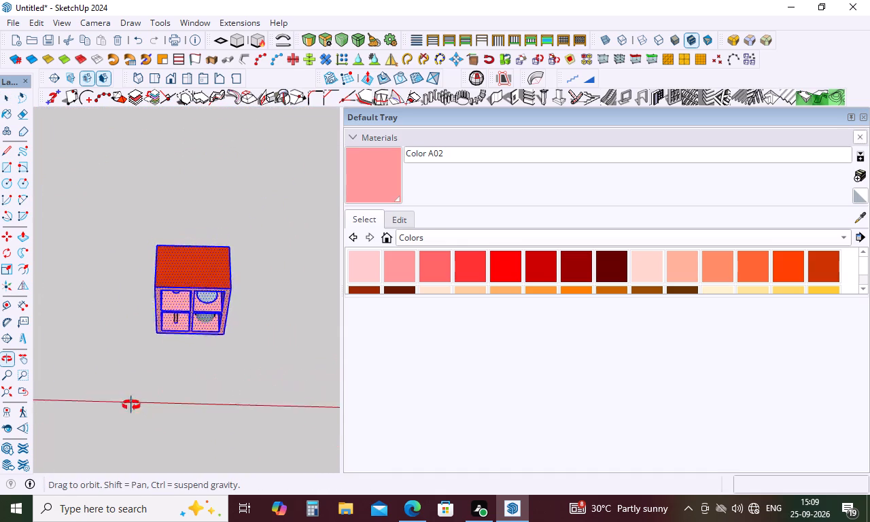
{"action": "middle_click_drag", "start_coordinate": [131, 405], "coordinate": [94, 341]}
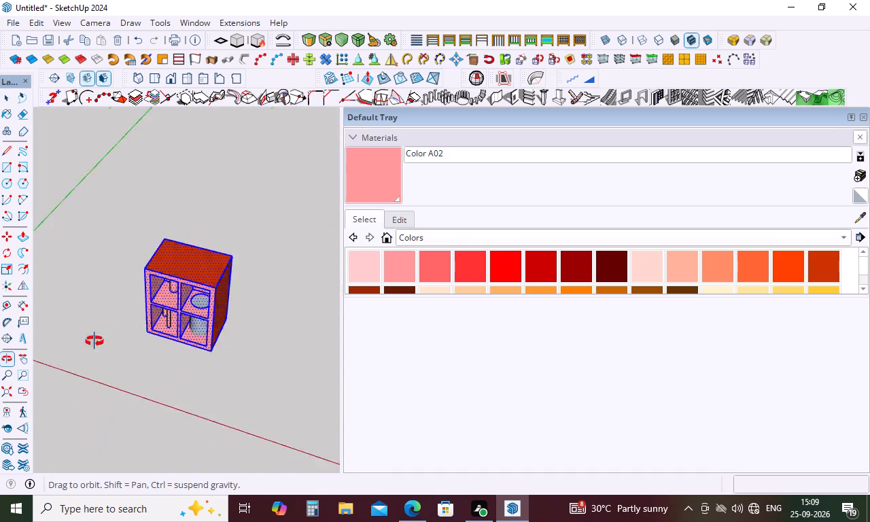
{"action": "middle_click_drag", "start_coordinate": [94, 341], "coordinate": [175, 319]}
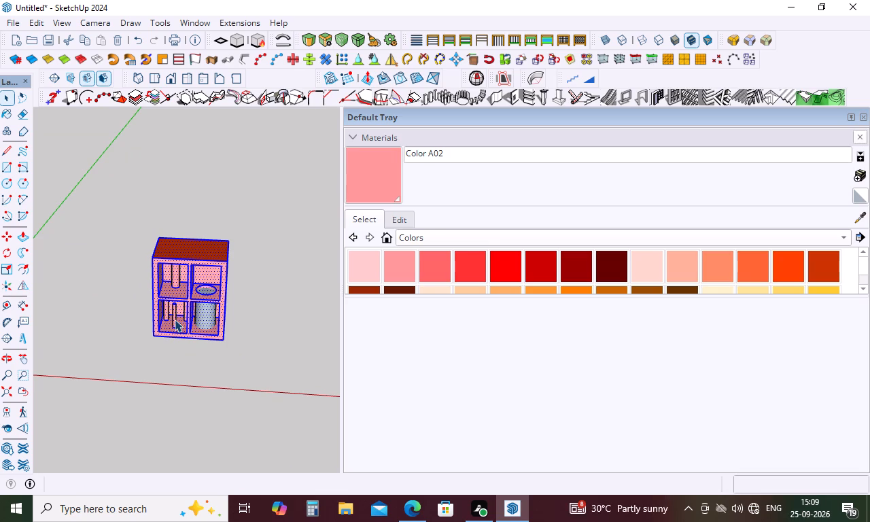
{"action": "key", "text": "Delete"}
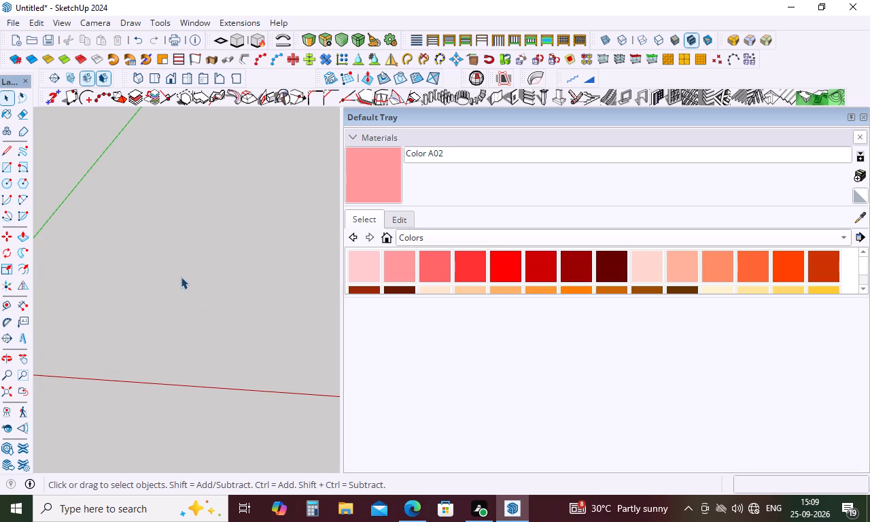
Create a Protractor guide line on the ground plane at 90 degrees to a baseline parallel to the red axis.
{"action": "left_click", "coordinate": [9, 326]}
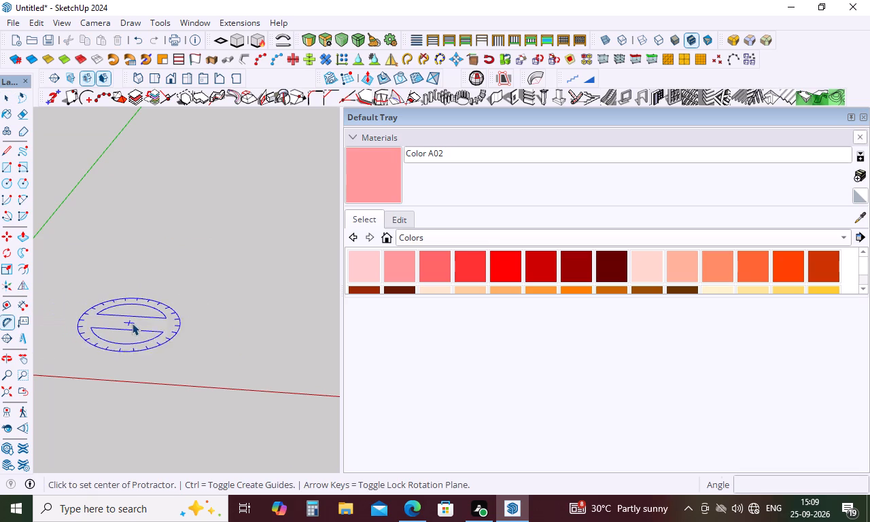
{"action": "left_click", "coordinate": [141, 330]}
{"action": "left_click", "coordinate": [216, 341]}
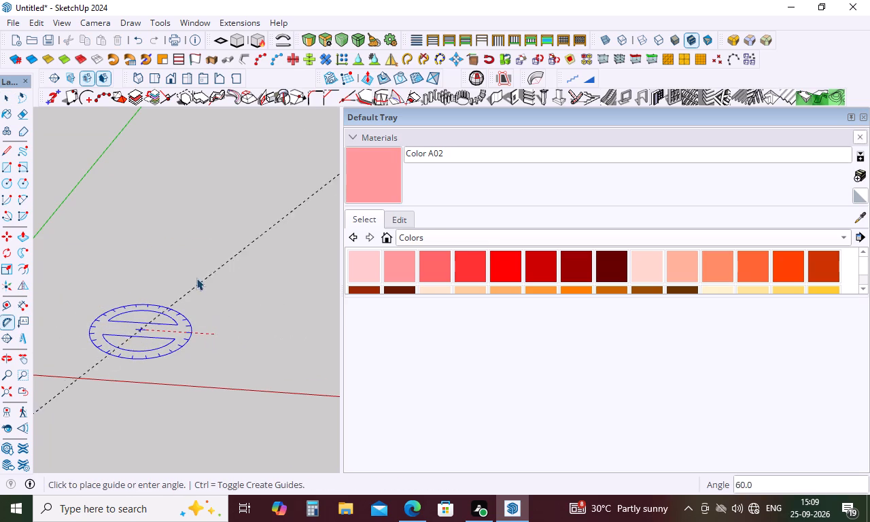
{"action": "left_click", "coordinate": [168, 254]}
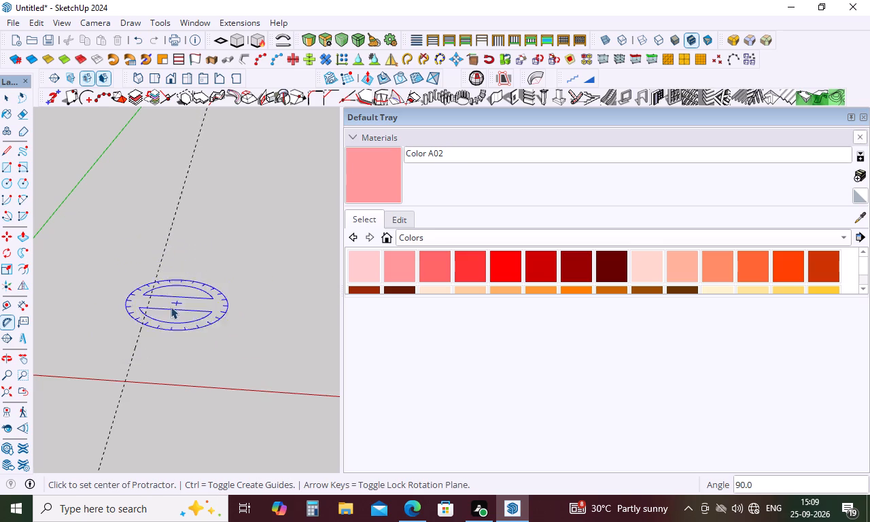
Add a Protractor guide line at 75 degrees to the red-axis direction, through the 90-degree guide's centre point.
{"action": "left_click", "coordinate": [142, 330]}
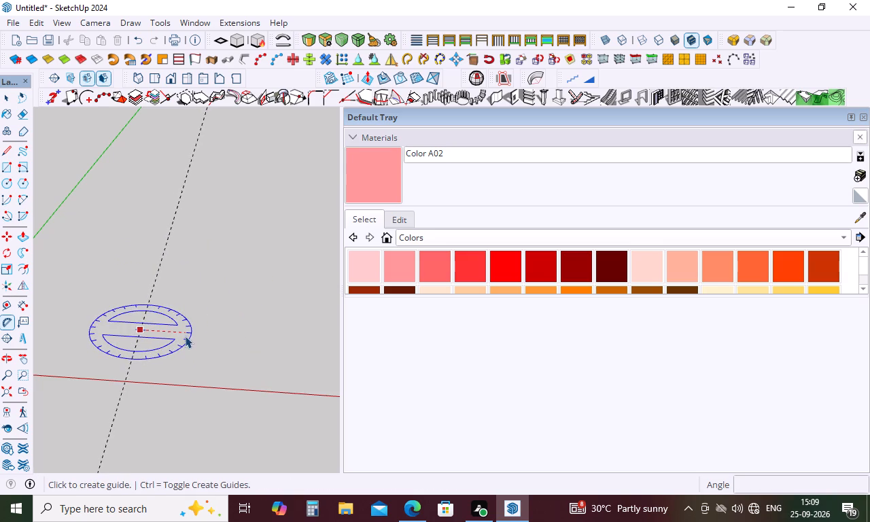
{"action": "left_click", "coordinate": [192, 332]}
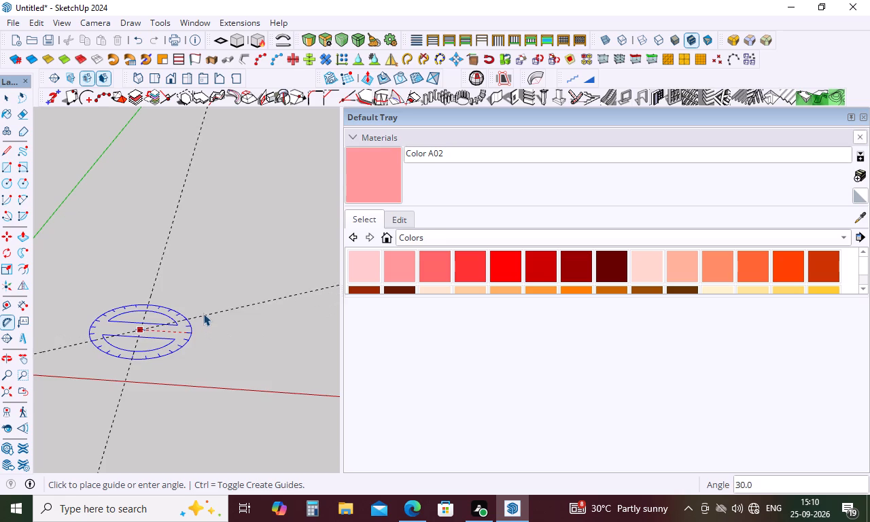
{"action": "scroll", "coordinate": [175, 285], "scroll_direction": "up", "scroll_amount": 2}
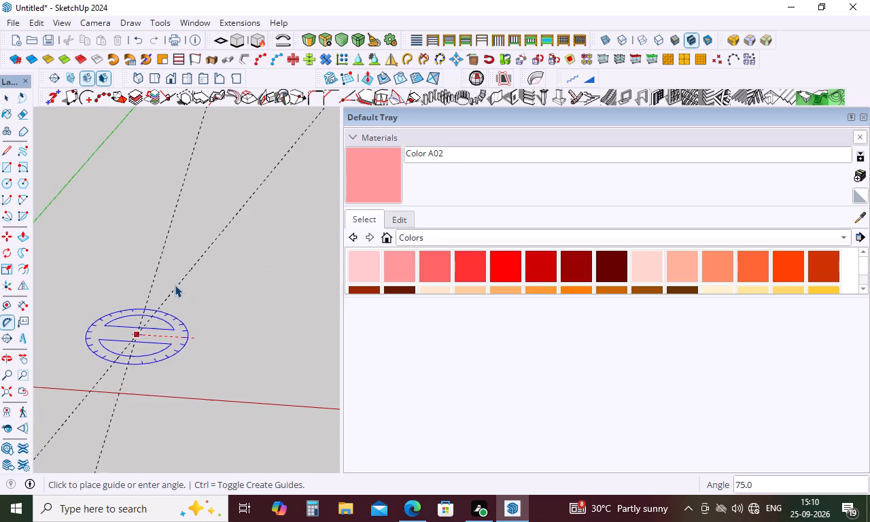
{"action": "scroll", "coordinate": [175, 285], "scroll_direction": "up", "scroll_amount": 3}
{"action": "left_click", "coordinate": [172, 290]}
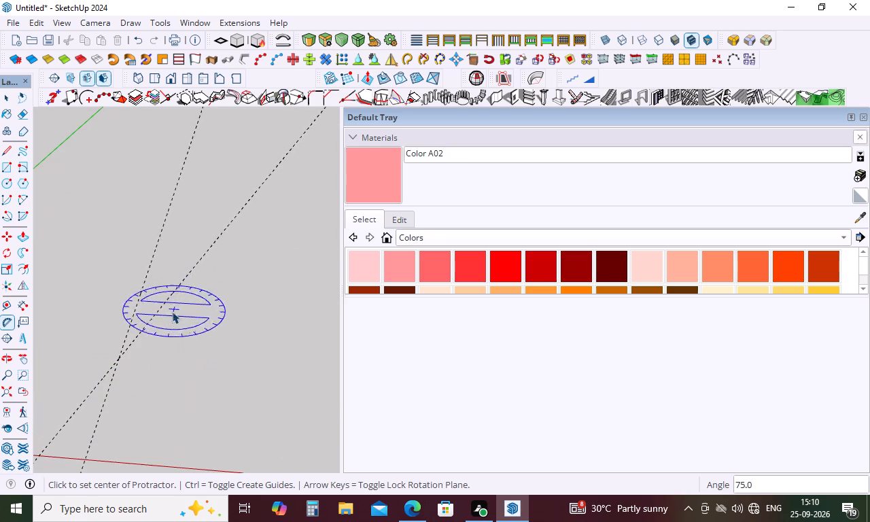
Add Protractor guide lines at 60, 45 and 30 degrees to the red-axis direction through the shared centre point.
{"action": "left_click", "coordinate": [118, 358]}
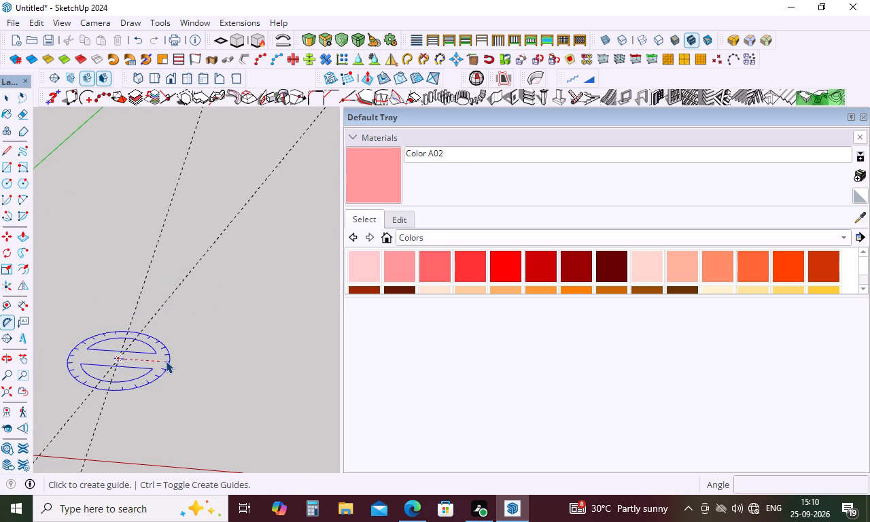
{"action": "left_click", "coordinate": [167, 361]}
{"action": "left_click", "coordinate": [158, 331]}
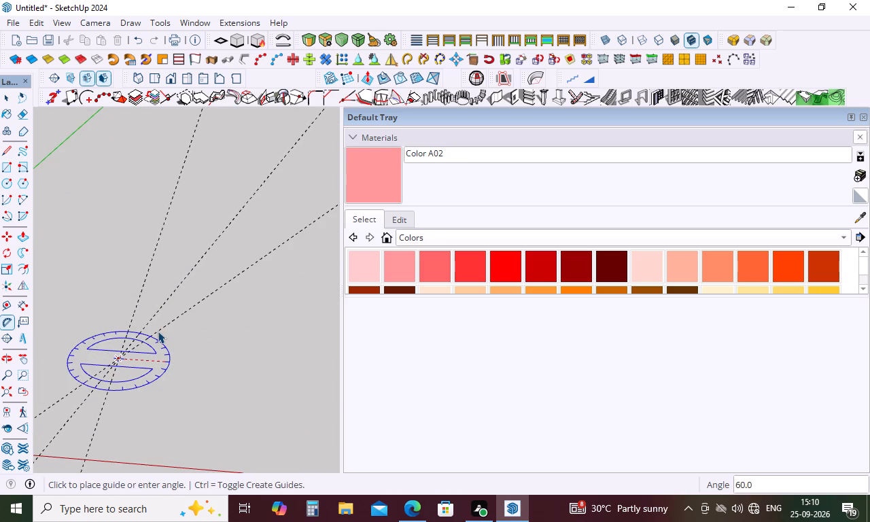
{"action": "left_click", "coordinate": [118, 355]}
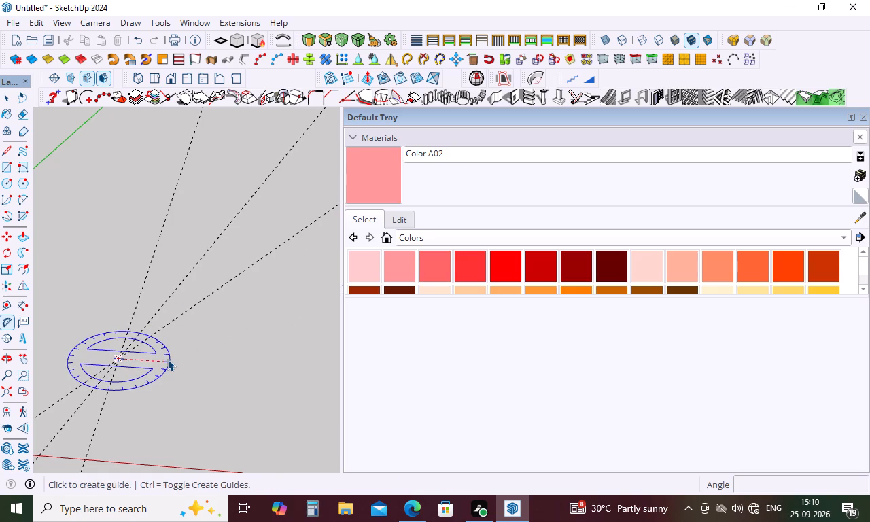
{"action": "left_click", "coordinate": [169, 360]}
{"action": "left_click", "coordinate": [163, 341]}
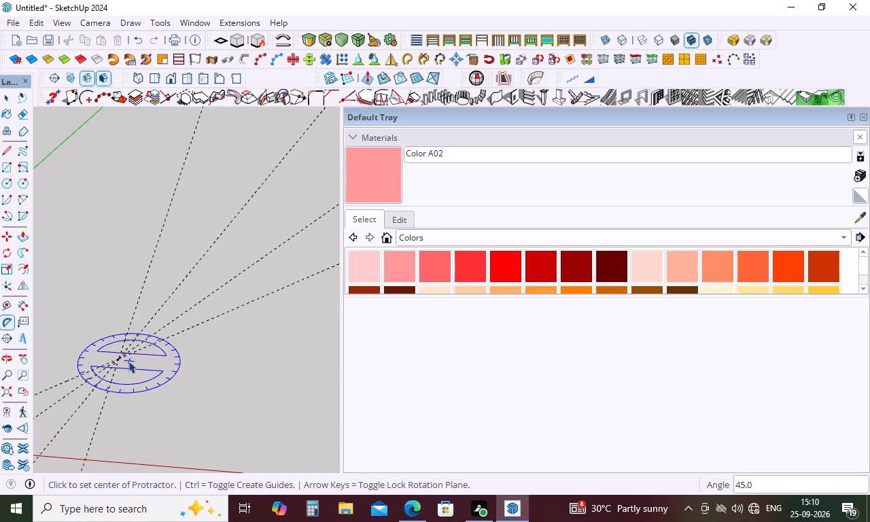
{"action": "left_click_drag", "start_coordinate": [118, 356], "coordinate": [126, 358]}
{"action": "left_click", "coordinate": [171, 365]}
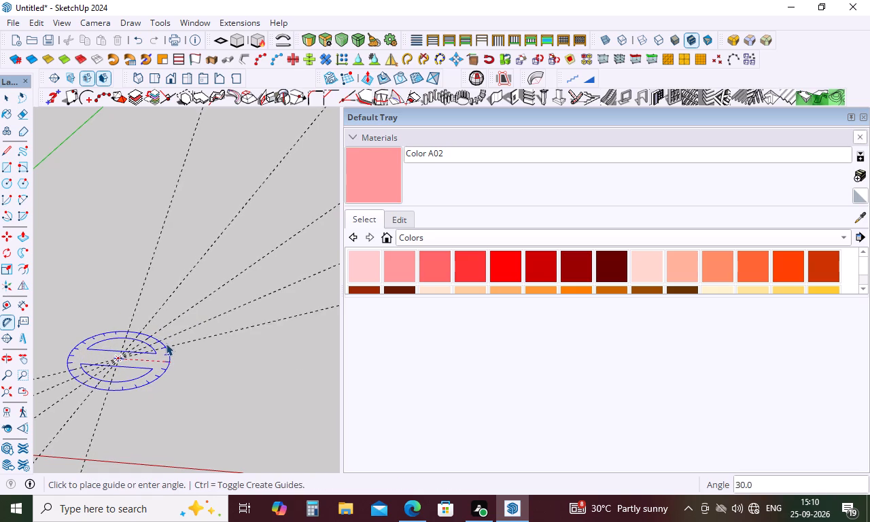
{"action": "left_click", "coordinate": [167, 348]}
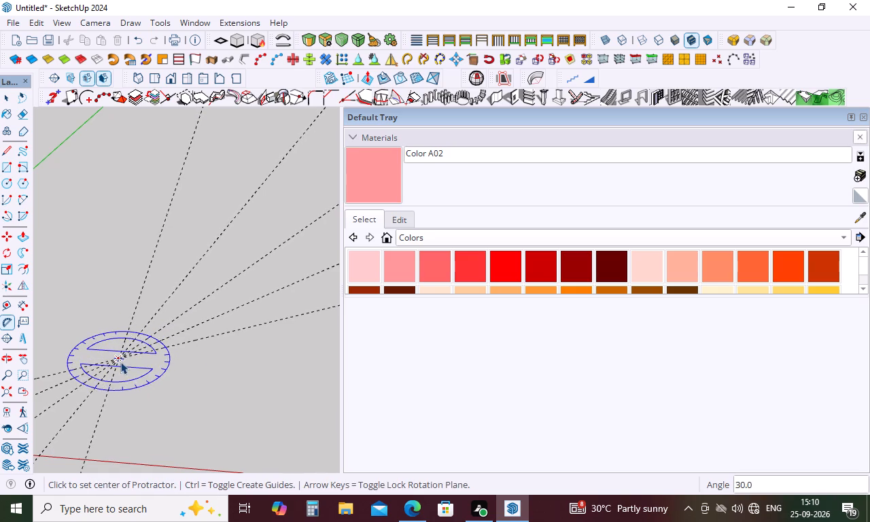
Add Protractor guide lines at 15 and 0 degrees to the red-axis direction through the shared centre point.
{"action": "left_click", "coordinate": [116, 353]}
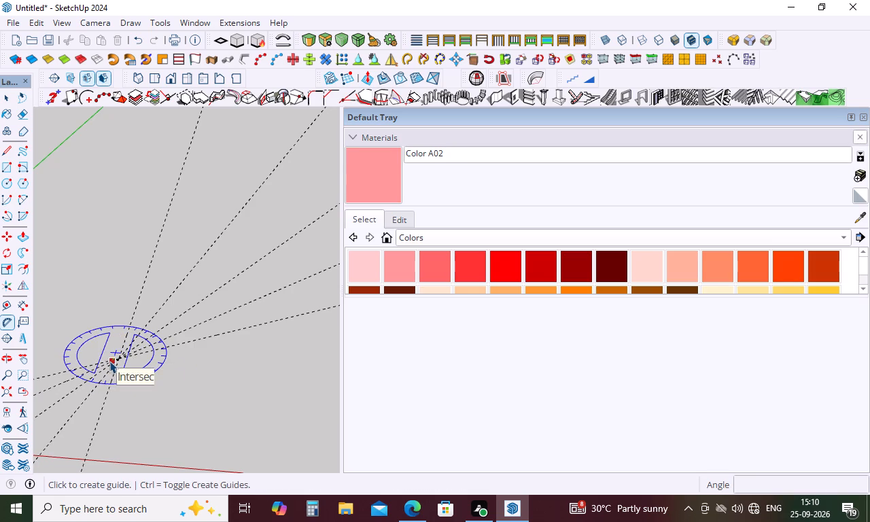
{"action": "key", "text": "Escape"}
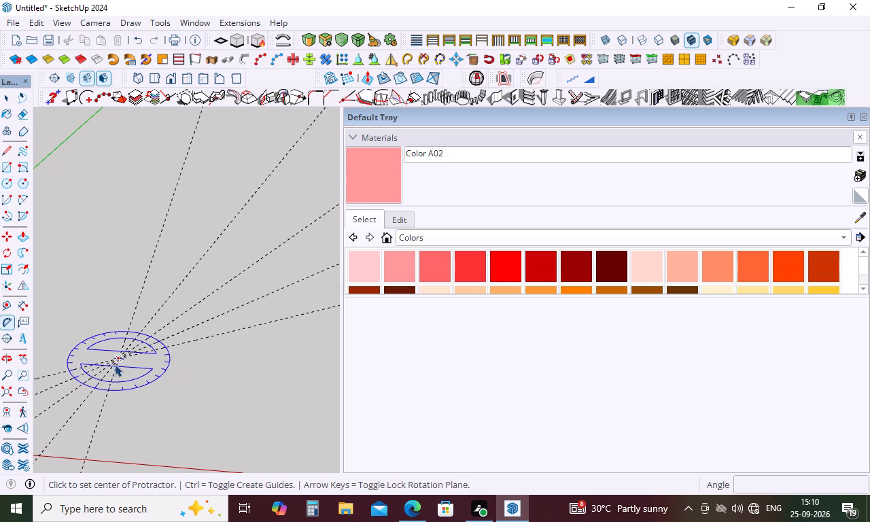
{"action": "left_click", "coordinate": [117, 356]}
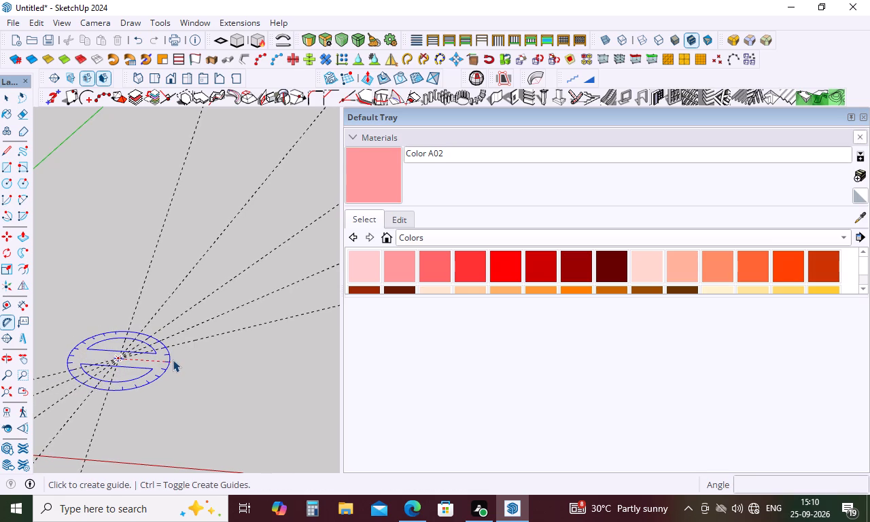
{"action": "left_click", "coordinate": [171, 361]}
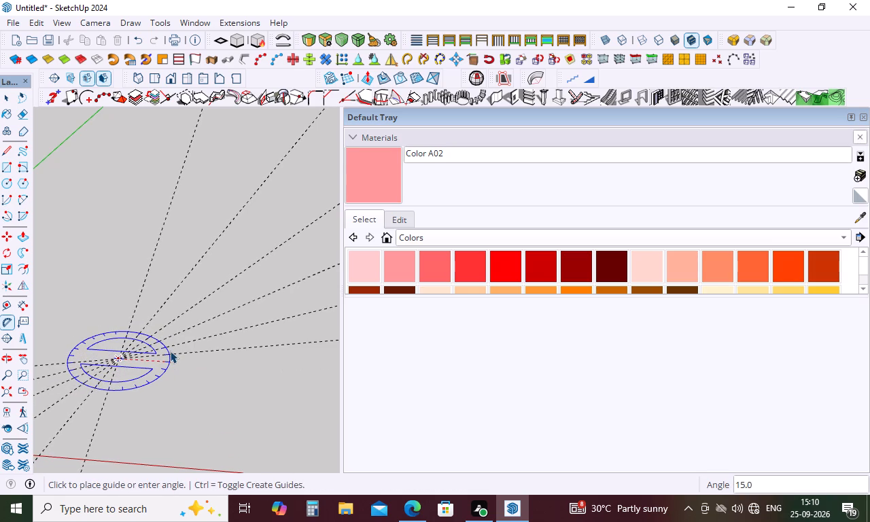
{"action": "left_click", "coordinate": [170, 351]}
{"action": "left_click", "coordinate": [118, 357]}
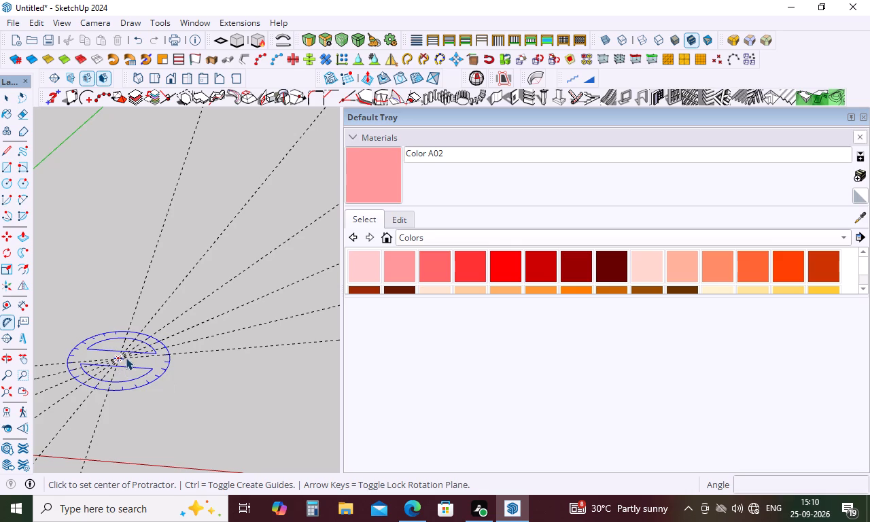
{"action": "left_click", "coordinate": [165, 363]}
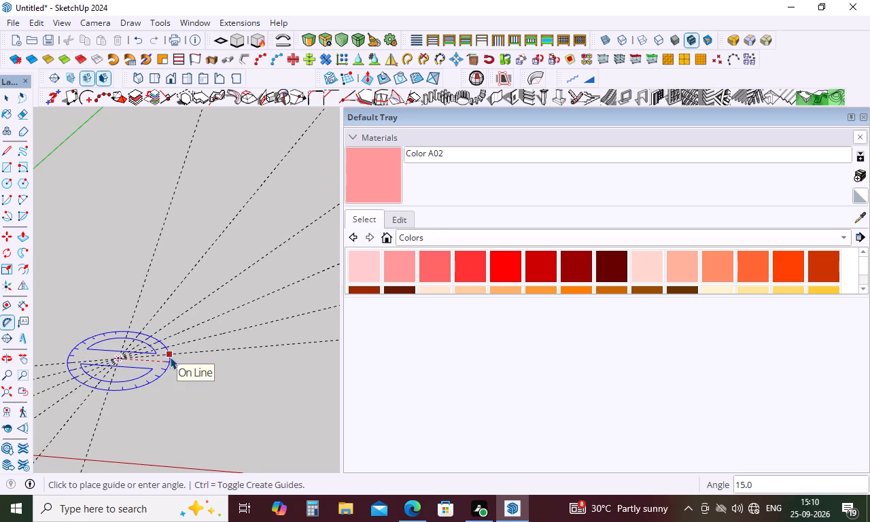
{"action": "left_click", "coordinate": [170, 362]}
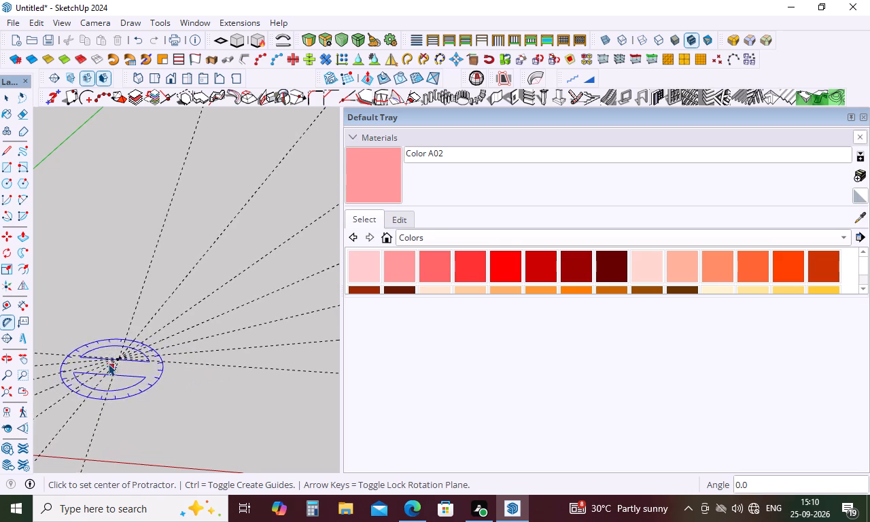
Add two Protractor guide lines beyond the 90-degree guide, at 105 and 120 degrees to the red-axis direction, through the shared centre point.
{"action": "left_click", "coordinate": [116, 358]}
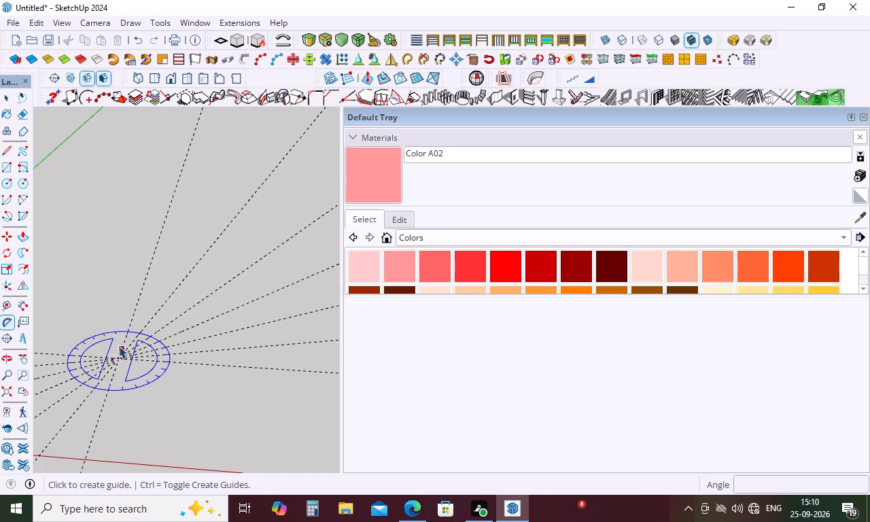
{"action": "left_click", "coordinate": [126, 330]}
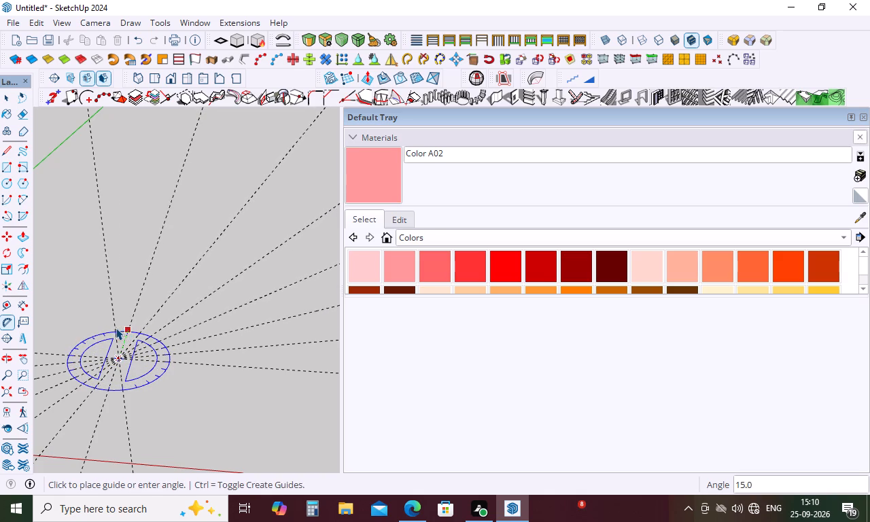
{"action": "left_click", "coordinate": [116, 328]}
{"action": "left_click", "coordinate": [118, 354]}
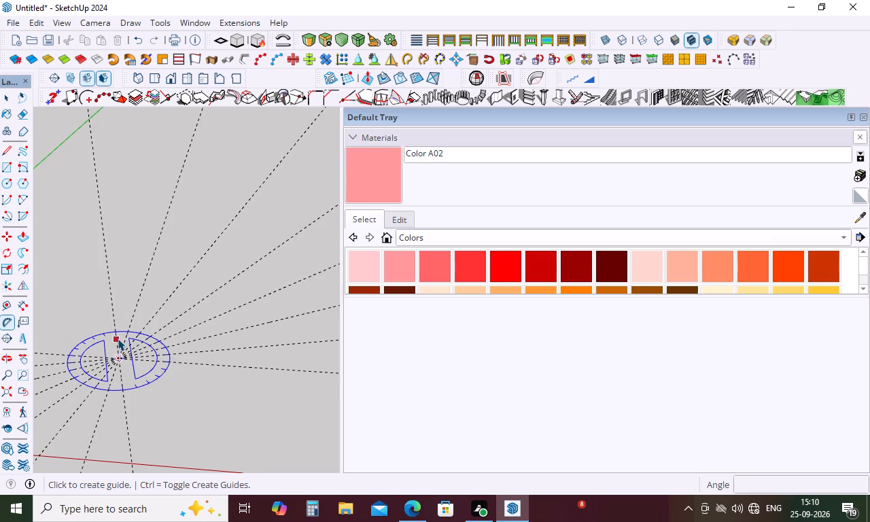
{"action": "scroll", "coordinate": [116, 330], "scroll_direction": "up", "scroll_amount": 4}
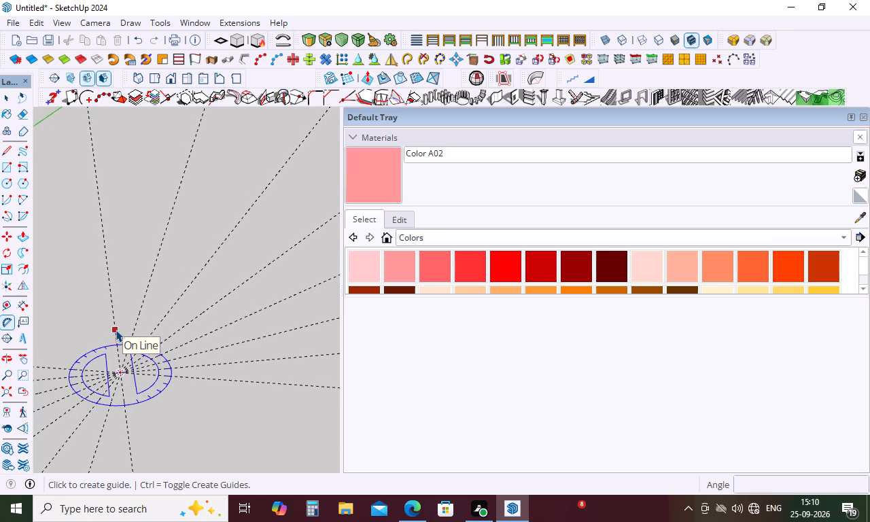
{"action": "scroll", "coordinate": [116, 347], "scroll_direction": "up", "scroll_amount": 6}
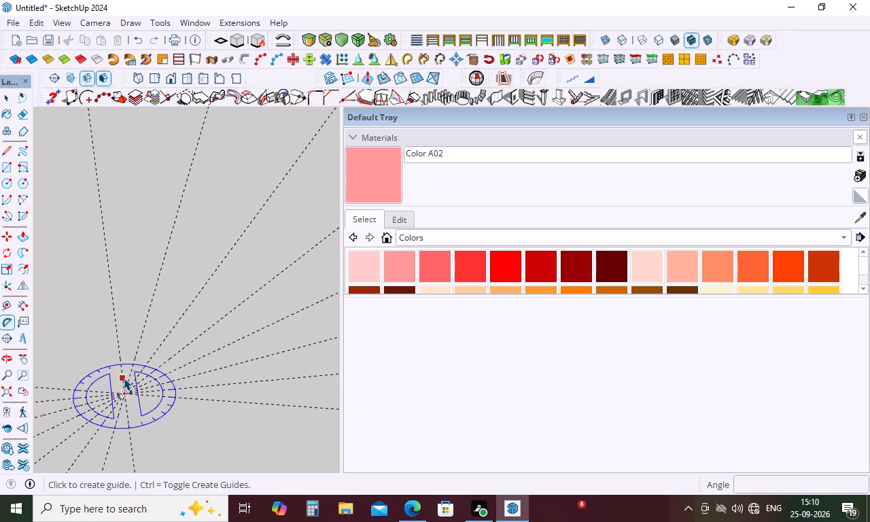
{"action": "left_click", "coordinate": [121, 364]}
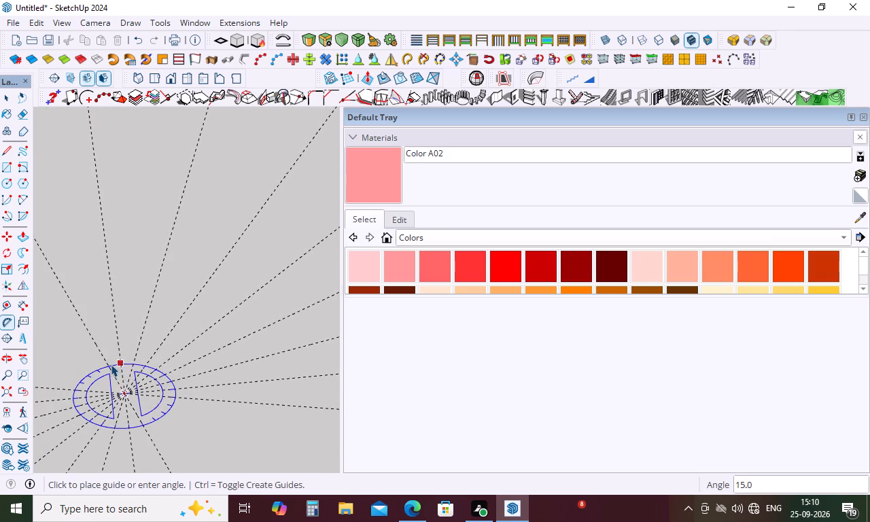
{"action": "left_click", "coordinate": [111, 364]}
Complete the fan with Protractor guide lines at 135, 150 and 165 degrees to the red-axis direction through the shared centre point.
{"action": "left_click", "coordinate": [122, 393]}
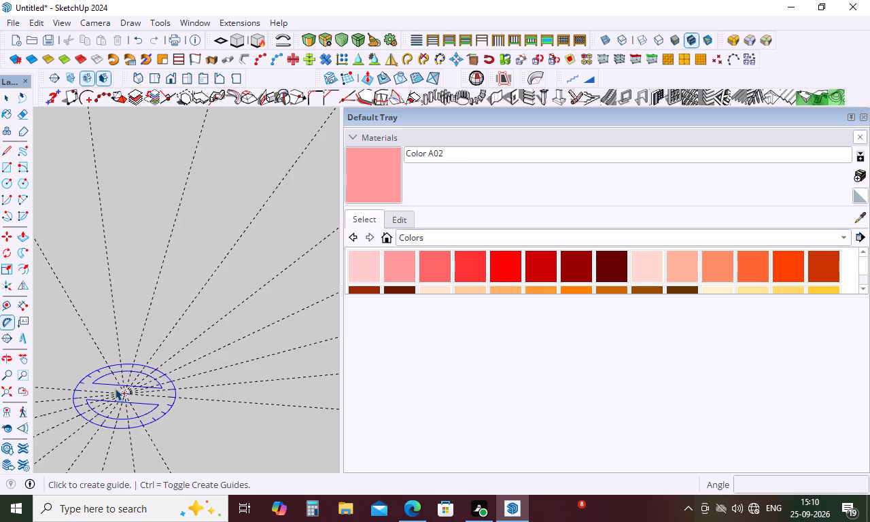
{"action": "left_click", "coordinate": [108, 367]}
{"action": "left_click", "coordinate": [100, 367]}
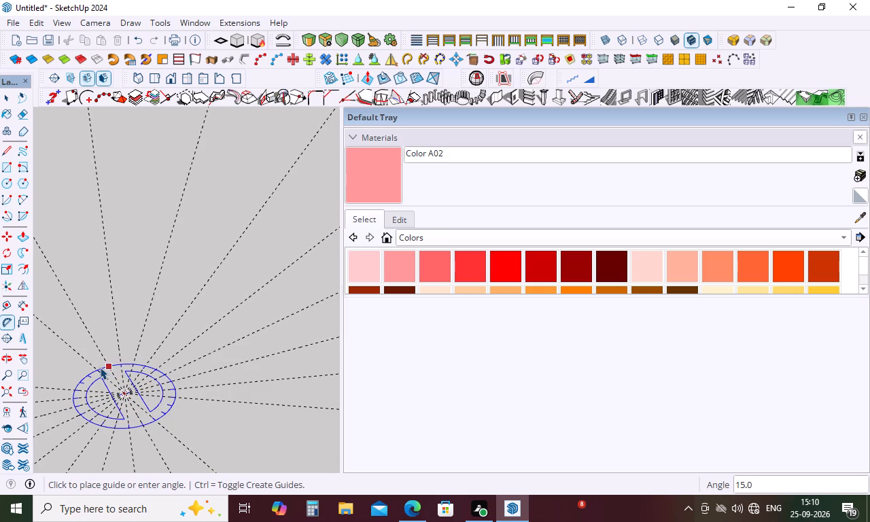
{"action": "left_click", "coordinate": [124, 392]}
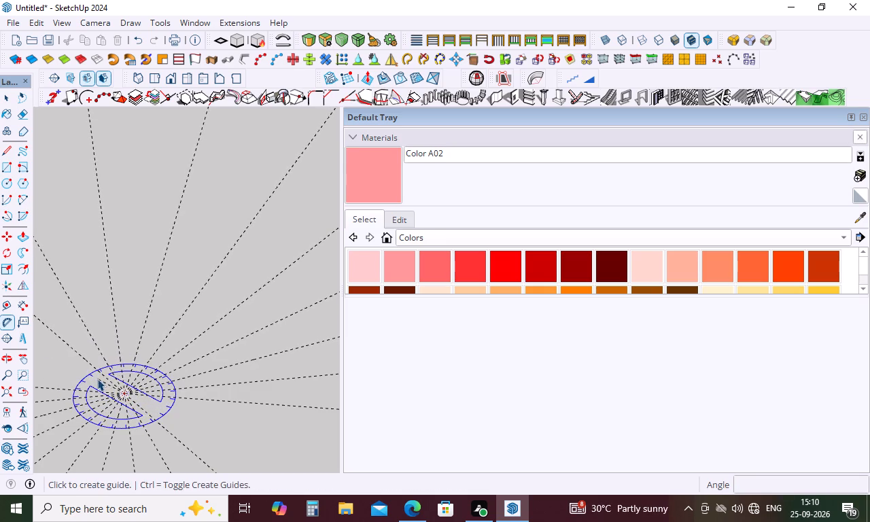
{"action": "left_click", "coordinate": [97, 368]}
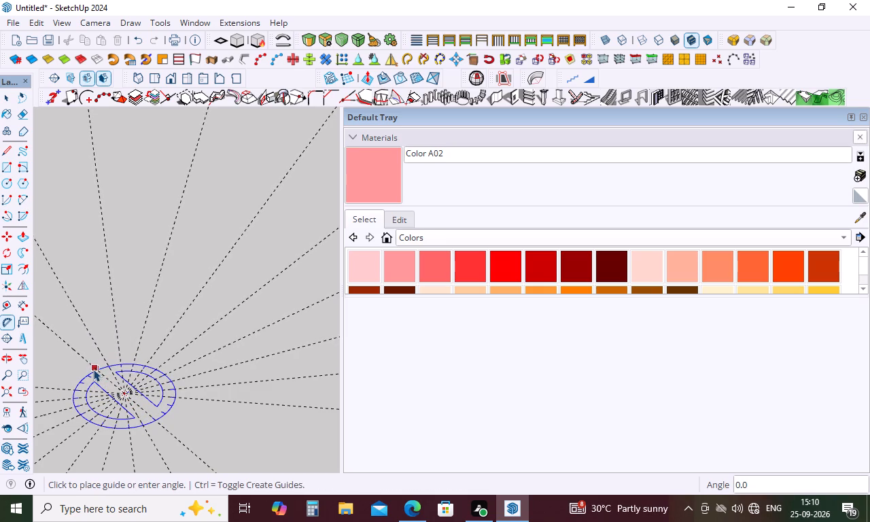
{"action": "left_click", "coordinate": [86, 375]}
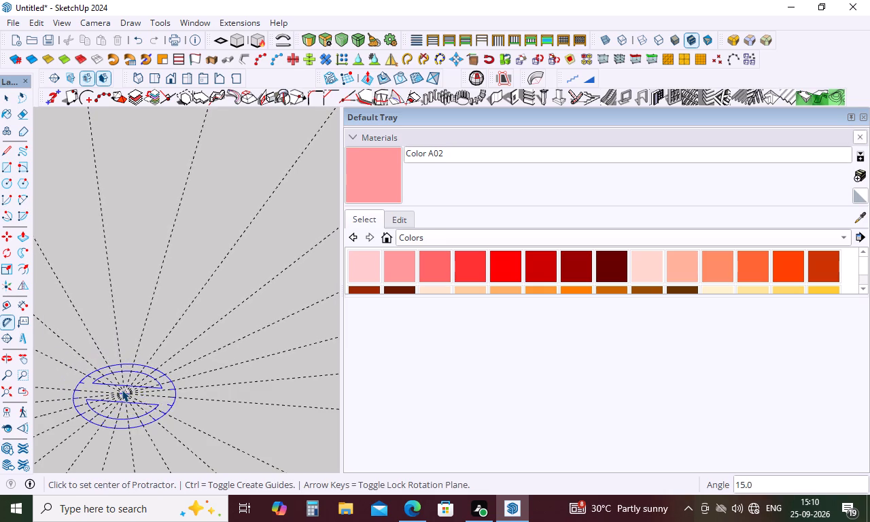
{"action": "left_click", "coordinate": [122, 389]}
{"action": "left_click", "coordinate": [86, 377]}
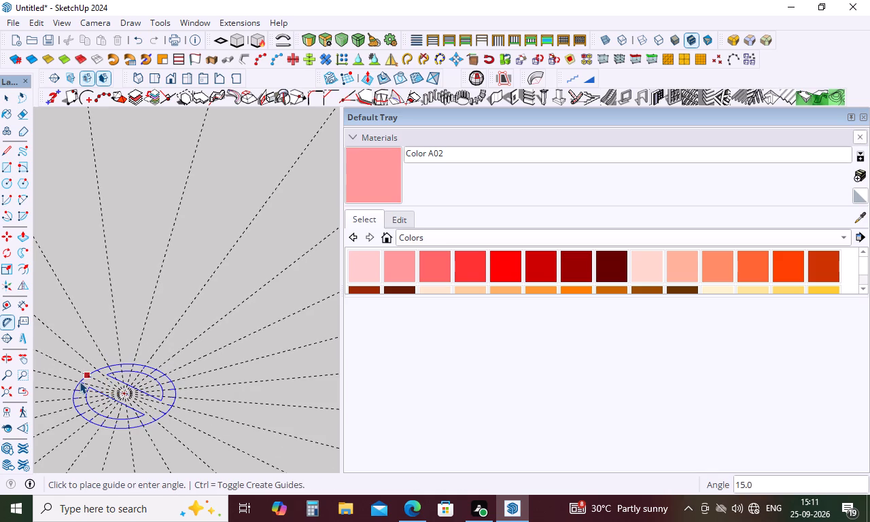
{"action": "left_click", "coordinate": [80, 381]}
Examine the complete fan of guide lines around its centre point in relation to the model axes.
{"action": "scroll", "coordinate": [109, 329], "scroll_direction": "down", "scroll_amount": 7}
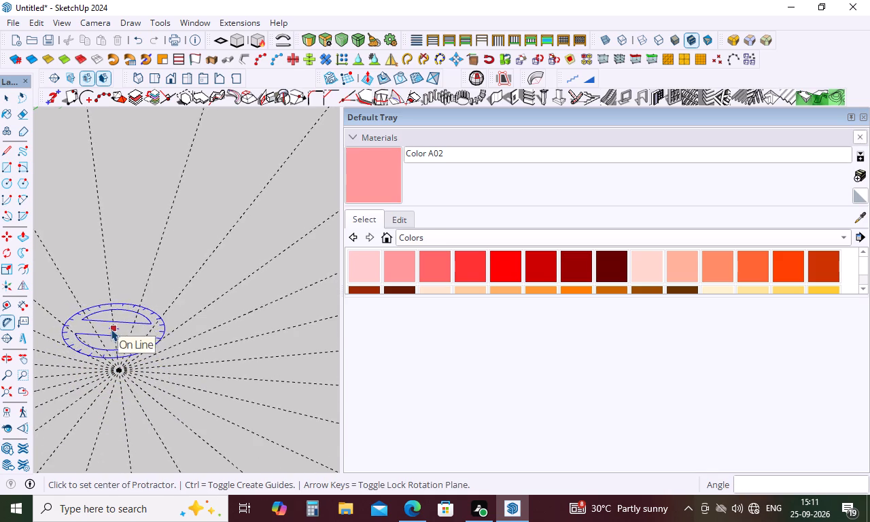
{"action": "scroll", "coordinate": [111, 329], "scroll_direction": "down", "scroll_amount": 4}
{"action": "scroll", "coordinate": [175, 341], "scroll_direction": "down", "scroll_amount": 16}
{"action": "scroll", "coordinate": [182, 337], "scroll_direction": "down", "scroll_amount": 6}
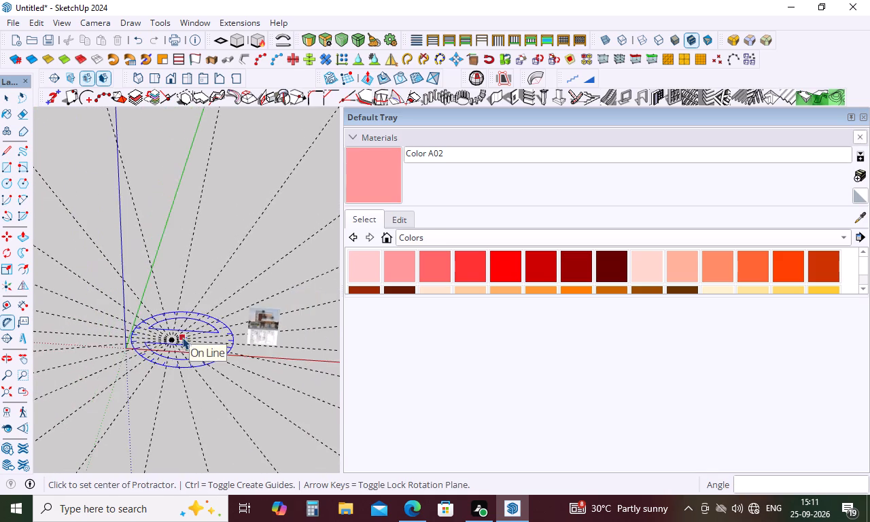
{"action": "scroll", "coordinate": [182, 337], "scroll_direction": "down", "scroll_amount": 12}
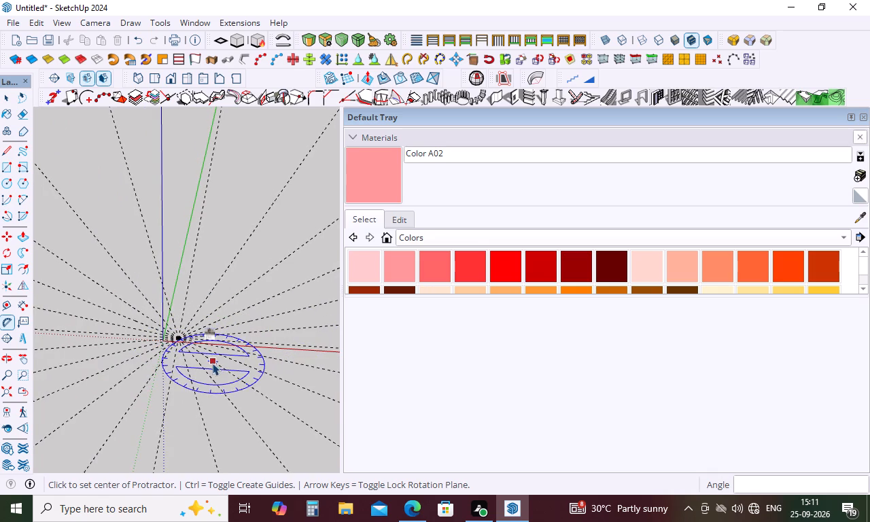
{"action": "key", "text": "space"}
{"action": "scroll", "coordinate": [219, 264], "scroll_direction": "down", "scroll_amount": 5}
{"action": "scroll", "coordinate": [219, 264], "scroll_direction": "down", "scroll_amount": 16}
{"action": "scroll", "coordinate": [205, 262], "scroll_direction": "down", "scroll_amount": 5}
{"action": "scroll", "coordinate": [212, 275], "scroll_direction": "up", "scroll_amount": 4}
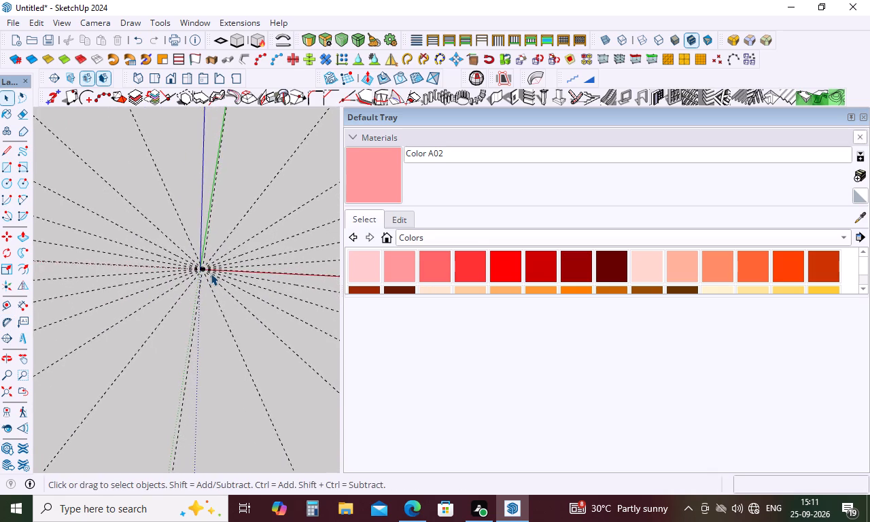
{"action": "scroll", "coordinate": [211, 273], "scroll_direction": "up", "scroll_amount": 6}
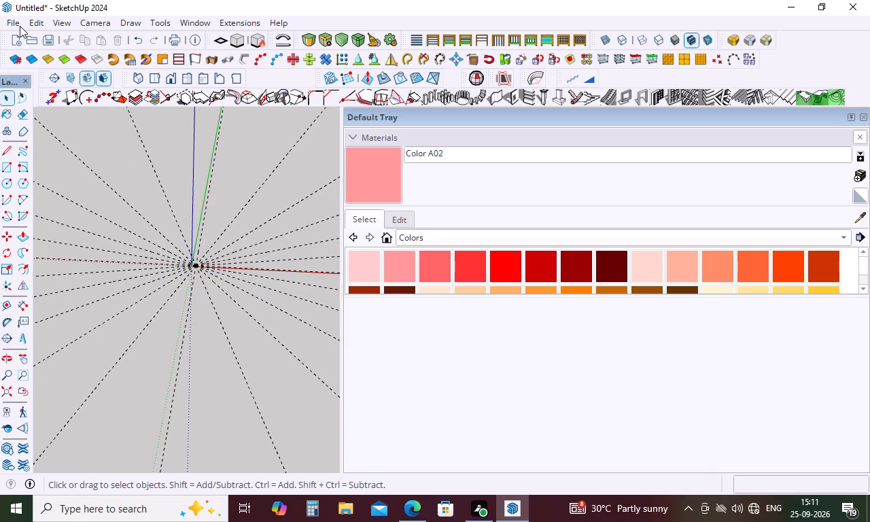
Delete all the guide lines from the model.
{"action": "left_click", "coordinate": [20, 26]}
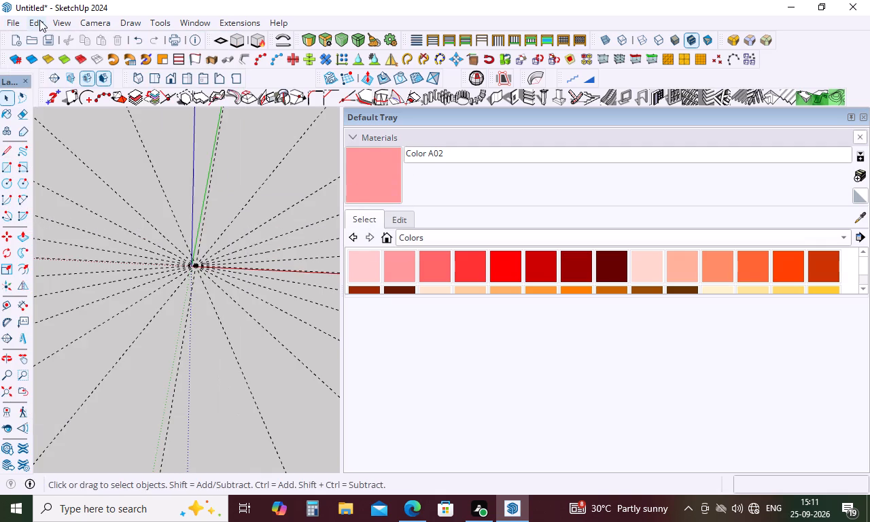
{"action": "left_click", "coordinate": [39, 20]}
{"action": "left_click", "coordinate": [39, 20]}
{"action": "left_click", "coordinate": [97, 161]}
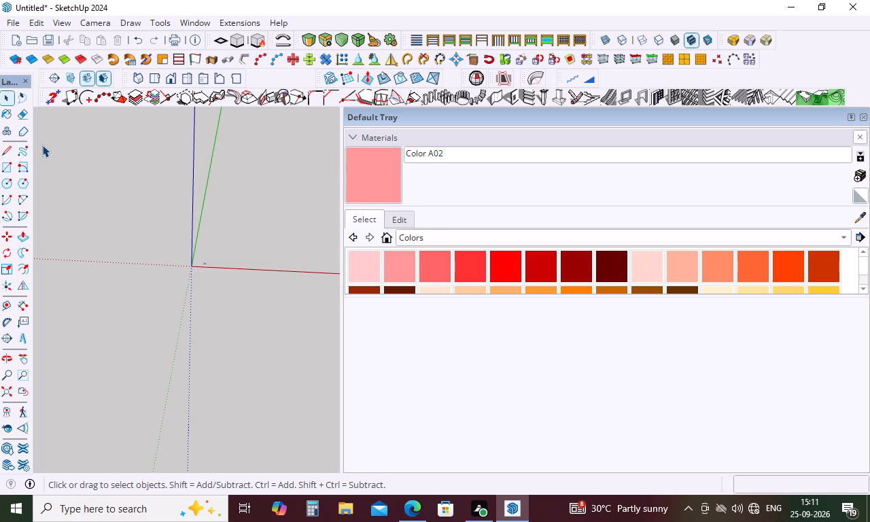
Draw a 24-sided circle on the ground plane centred on the origin, ending just short of the small image on the ground.
{"action": "scroll", "coordinate": [113, 245], "scroll_direction": "down", "scroll_amount": 15}
{"action": "middle_click_drag", "start_coordinate": [133, 235], "coordinate": [203, 126]}
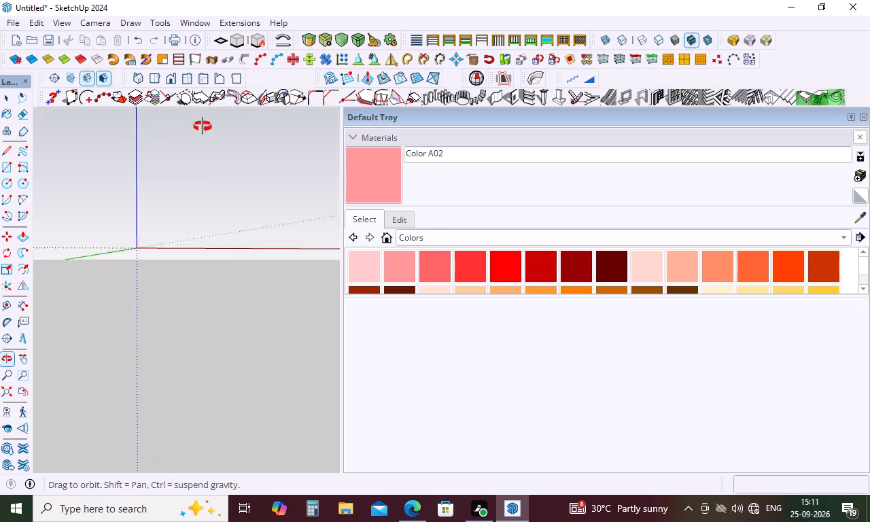
{"action": "middle_click_drag", "start_coordinate": [203, 126], "coordinate": [182, 192]}
{"action": "scroll", "coordinate": [153, 204], "scroll_direction": "up", "scroll_amount": 6}
{"action": "scroll", "coordinate": [67, 266], "scroll_direction": "up", "scroll_amount": 6}
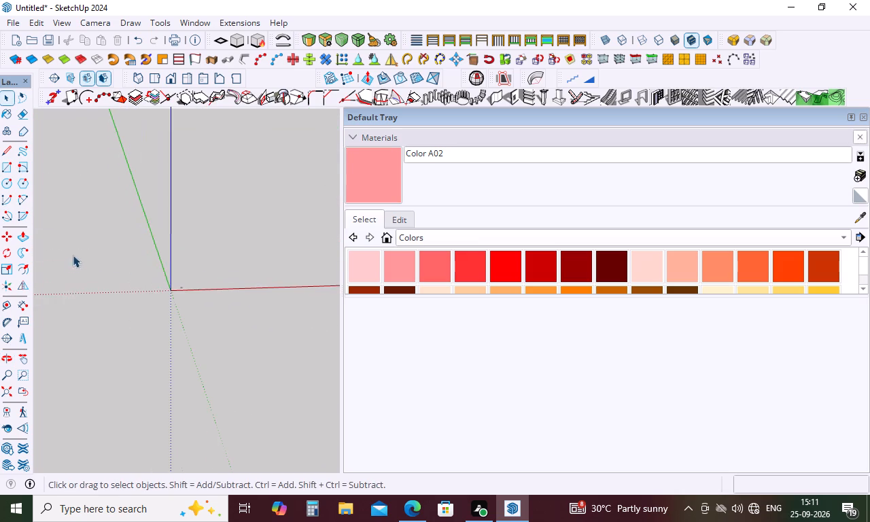
{"action": "scroll", "coordinate": [241, 254], "scroll_direction": "up", "scroll_amount": 6}
{"action": "scroll", "coordinate": [119, 273], "scroll_direction": "up", "scroll_amount": 6}
{"action": "middle_click_drag", "start_coordinate": [116, 266], "coordinate": [92, 326]}
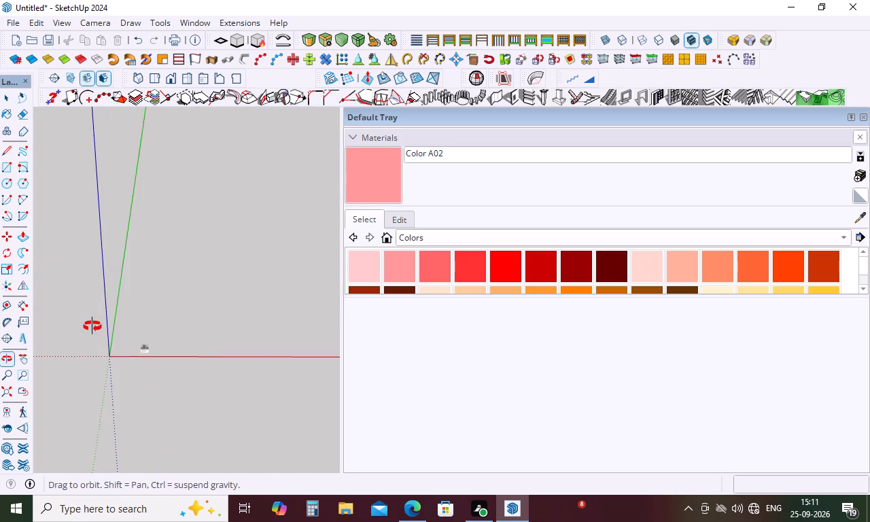
{"action": "middle_click_drag", "start_coordinate": [92, 326], "coordinate": [50, 259]}
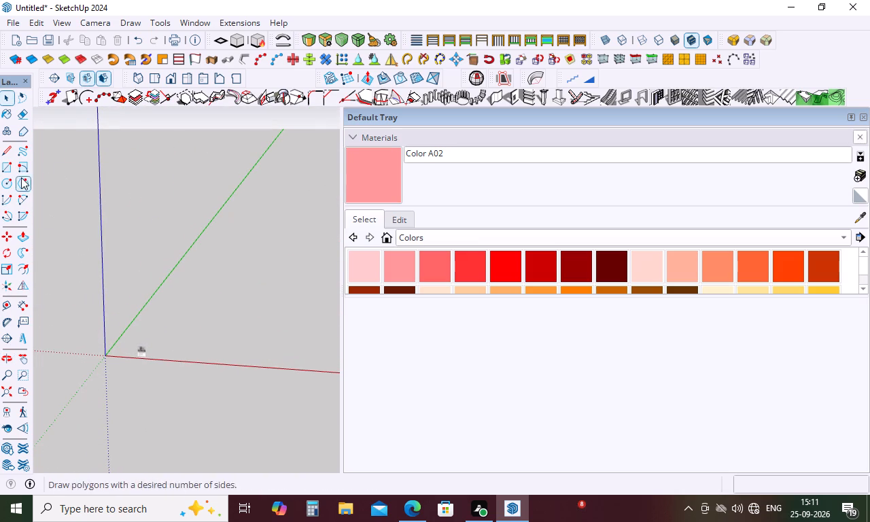
{"action": "left_click", "coordinate": [6, 183]}
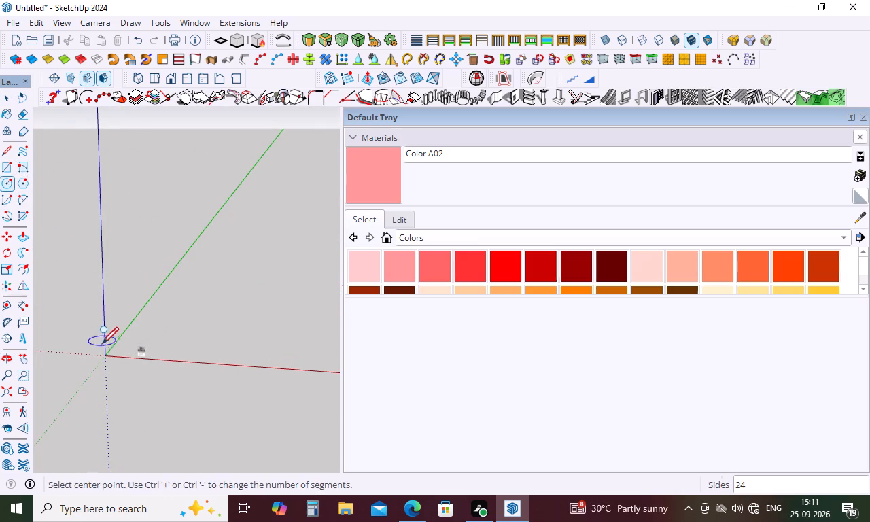
{"action": "left_click", "coordinate": [104, 358]}
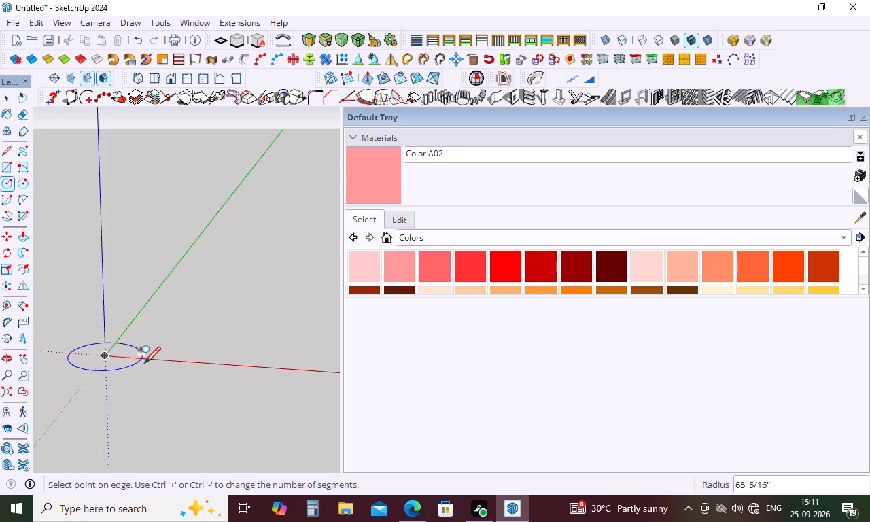
{"action": "left_click", "coordinate": [131, 362]}
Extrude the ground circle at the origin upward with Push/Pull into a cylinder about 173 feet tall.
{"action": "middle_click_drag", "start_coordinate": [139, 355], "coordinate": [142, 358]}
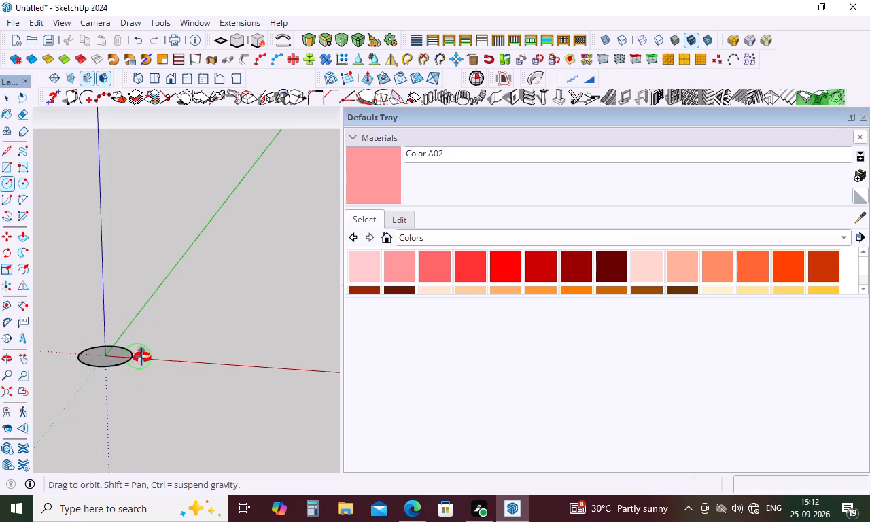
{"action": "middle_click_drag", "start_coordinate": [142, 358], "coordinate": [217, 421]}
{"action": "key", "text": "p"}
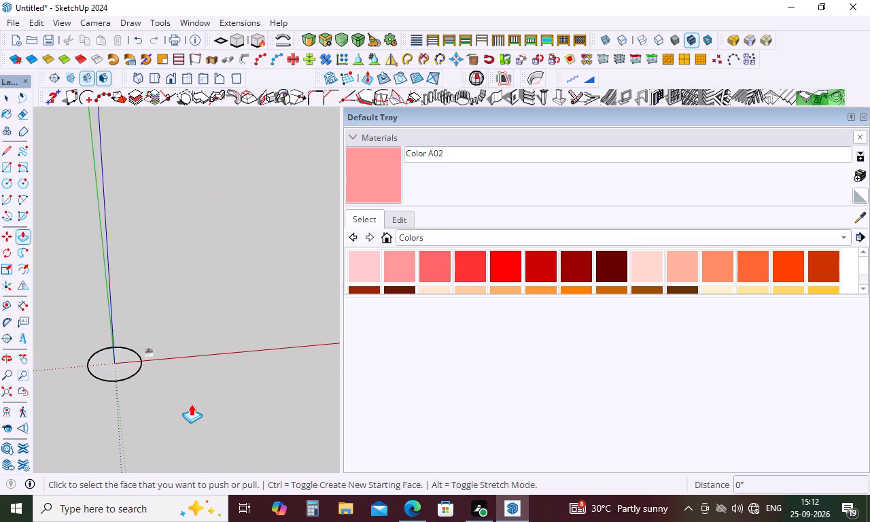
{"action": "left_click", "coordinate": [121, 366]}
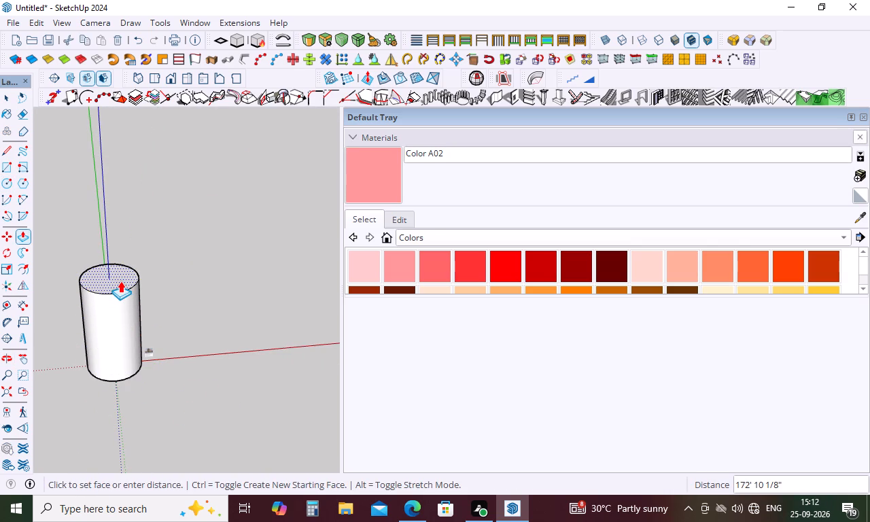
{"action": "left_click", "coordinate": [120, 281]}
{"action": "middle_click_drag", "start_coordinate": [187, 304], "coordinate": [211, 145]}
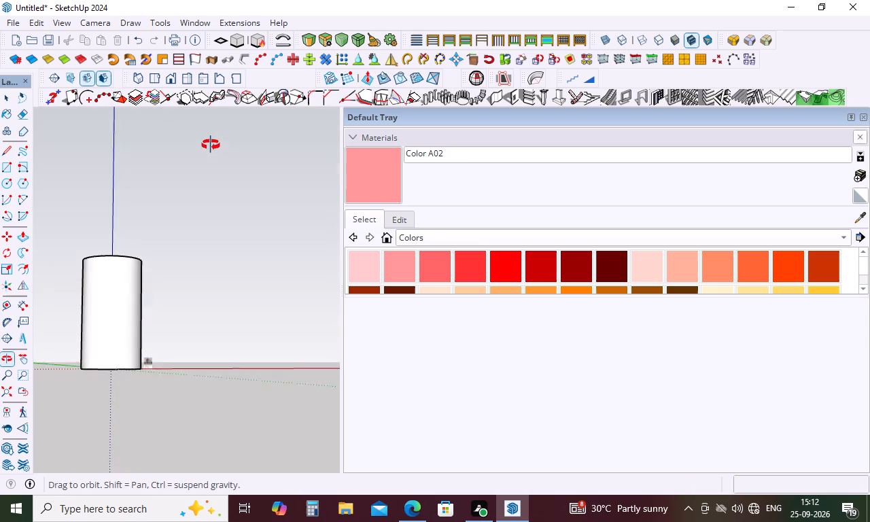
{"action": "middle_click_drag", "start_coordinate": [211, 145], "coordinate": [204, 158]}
Select the whole cylinder at the origin with its connected faces and edges, and delete it.
{"action": "key", "text": "space"}
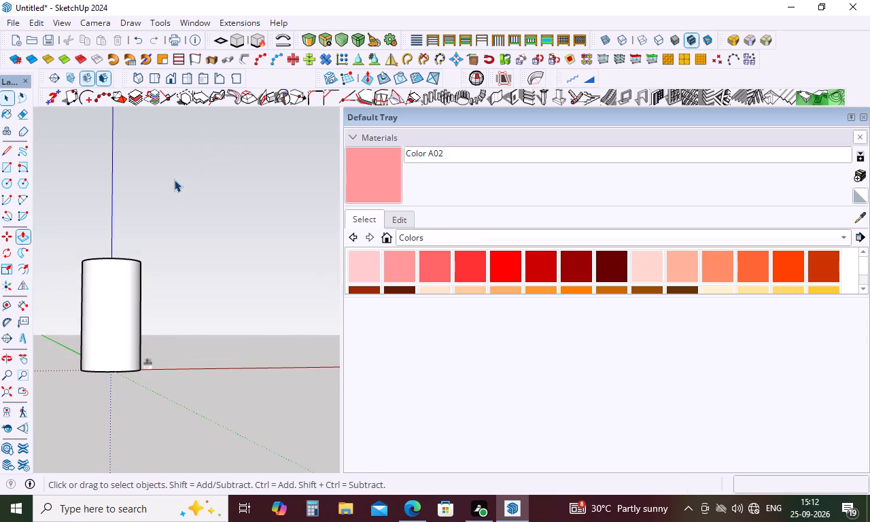
{"action": "triple_click", "coordinate": [123, 280]}
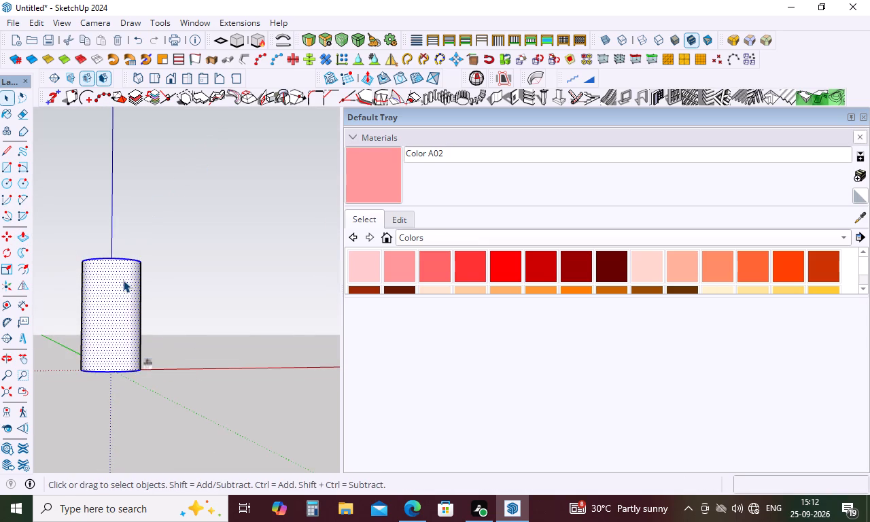
{"action": "triple_click", "coordinate": [123, 280]}
{"action": "left_click", "coordinate": [123, 280]}
{"action": "key", "text": "Delete"}
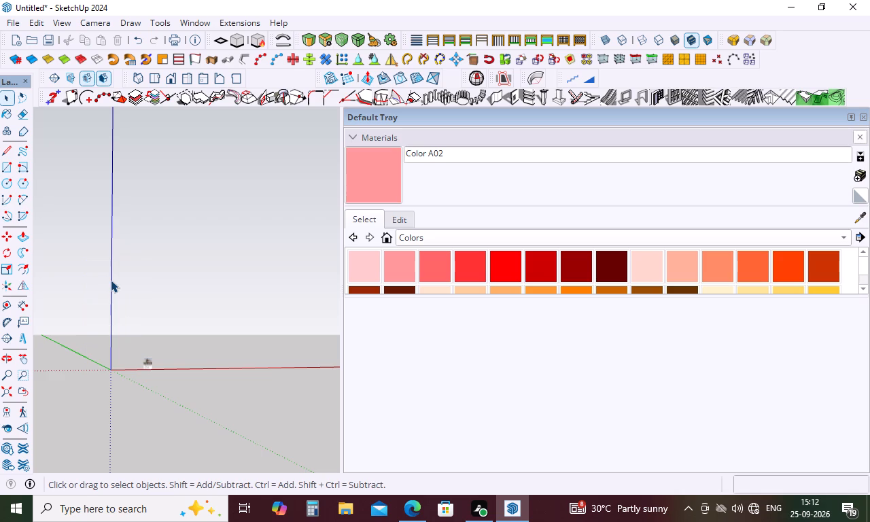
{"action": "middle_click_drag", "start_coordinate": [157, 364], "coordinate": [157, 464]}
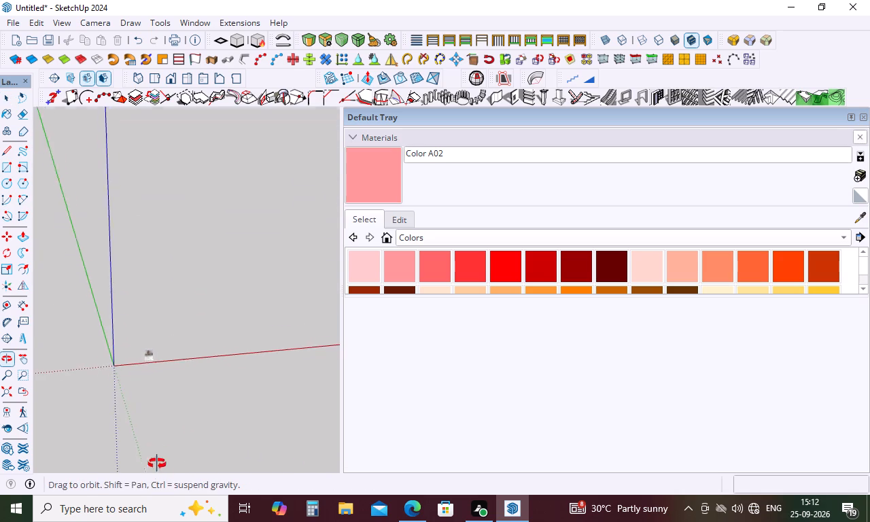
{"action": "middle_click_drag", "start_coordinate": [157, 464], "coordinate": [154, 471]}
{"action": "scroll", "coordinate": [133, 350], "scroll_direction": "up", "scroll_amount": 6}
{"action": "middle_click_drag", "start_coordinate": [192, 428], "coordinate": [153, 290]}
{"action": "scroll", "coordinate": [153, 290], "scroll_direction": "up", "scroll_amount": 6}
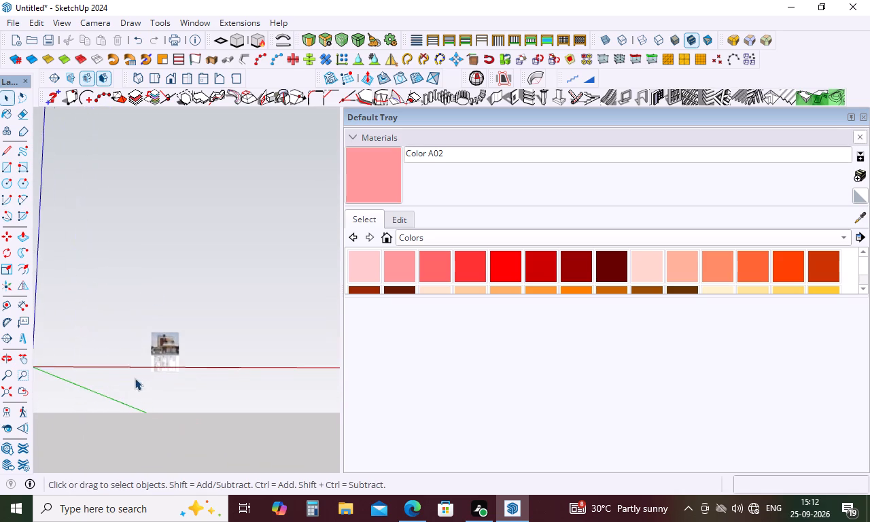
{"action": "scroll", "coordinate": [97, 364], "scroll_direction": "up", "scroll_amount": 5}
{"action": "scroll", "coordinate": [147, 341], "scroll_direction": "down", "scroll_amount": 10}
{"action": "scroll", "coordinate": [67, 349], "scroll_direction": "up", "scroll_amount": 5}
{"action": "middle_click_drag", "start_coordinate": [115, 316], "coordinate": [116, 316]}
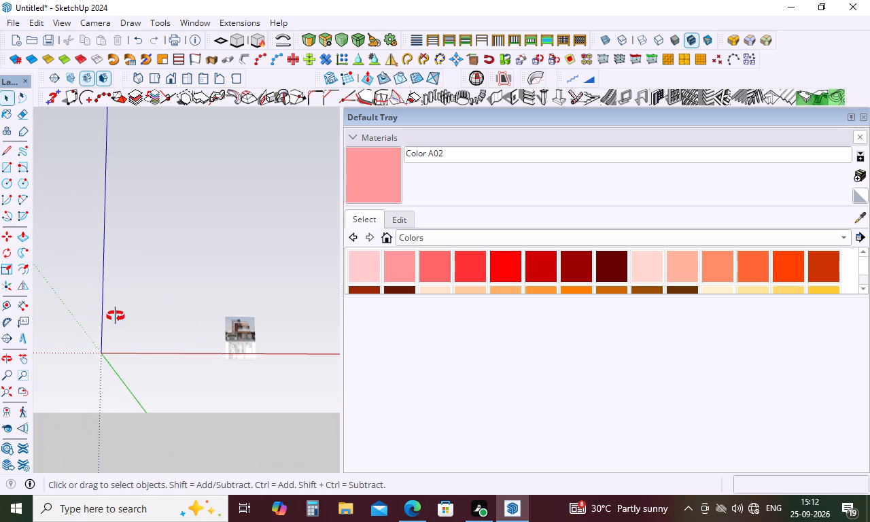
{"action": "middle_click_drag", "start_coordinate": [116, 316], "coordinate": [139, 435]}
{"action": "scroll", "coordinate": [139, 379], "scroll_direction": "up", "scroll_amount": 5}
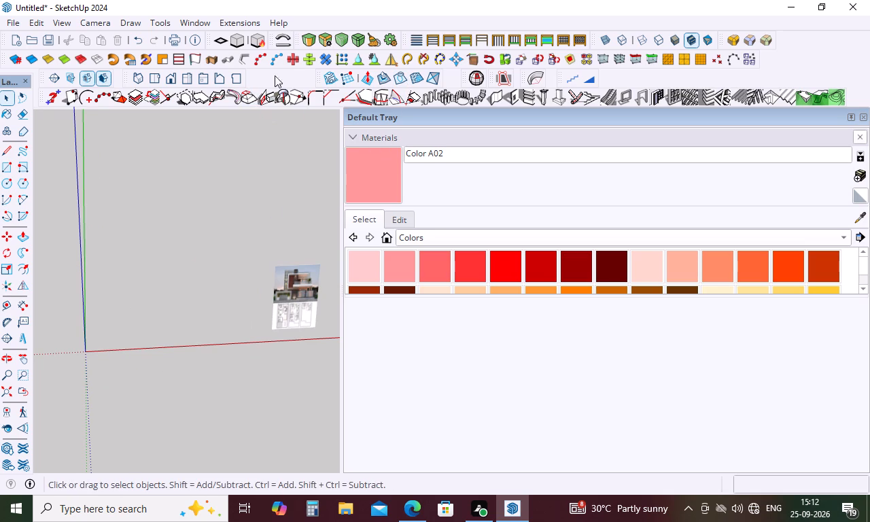
Move the Sandbox toolbar and the small extension toolbars after it closer together to tighten the third toolbar row.
{"action": "left_click", "coordinate": [317, 78]}
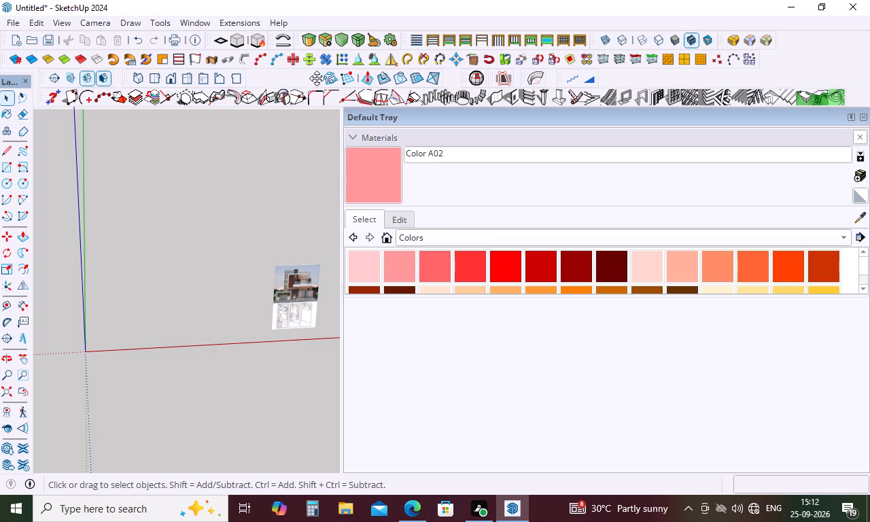
{"action": "left_click", "coordinate": [322, 78]}
{"action": "left_click_drag", "start_coordinate": [317, 78], "coordinate": [252, 84]}
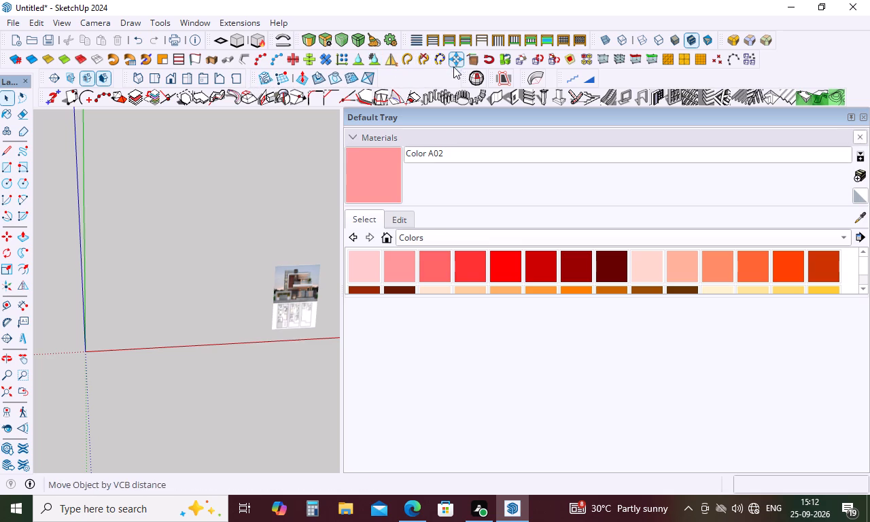
{"action": "left_click_drag", "start_coordinate": [464, 77], "coordinate": [383, 79]}
{"action": "left_click_drag", "start_coordinate": [491, 80], "coordinate": [440, 85]}
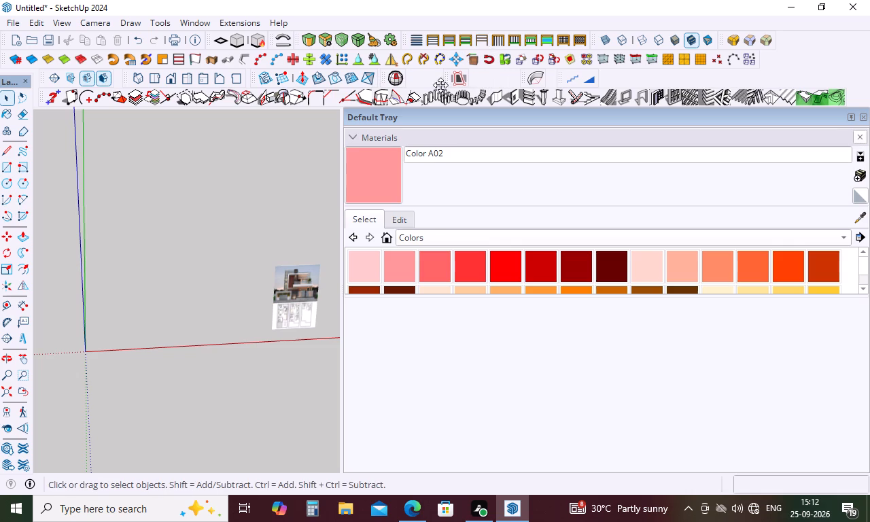
{"action": "left_click_drag", "start_coordinate": [440, 85], "coordinate": [408, 87]}
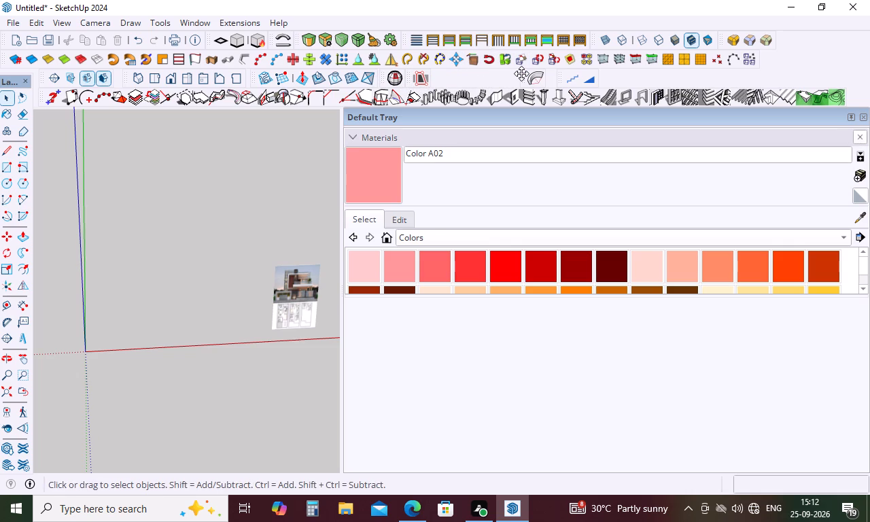
{"action": "left_click_drag", "start_coordinate": [521, 74], "coordinate": [437, 82]}
{"action": "left_click_drag", "start_coordinate": [558, 76], "coordinate": [494, 77]}
{"action": "left_click_drag", "start_coordinate": [494, 77], "coordinate": [491, 77]}
{"action": "left_click_drag", "start_coordinate": [492, 77], "coordinate": [465, 82]}
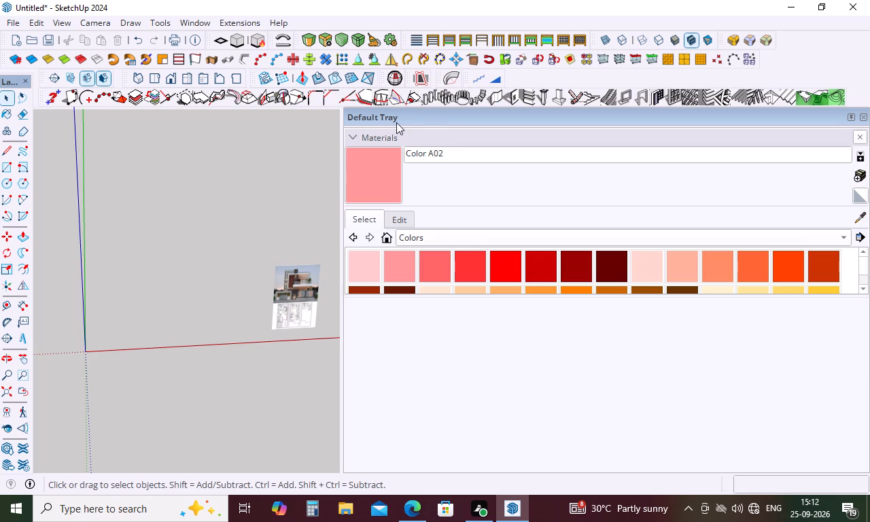
Draw a 24-sided circle with a radius of about 25' 7" on the ground plane, centred on the origin.
{"action": "scroll", "coordinate": [276, 221], "scroll_direction": "down", "scroll_amount": 1}
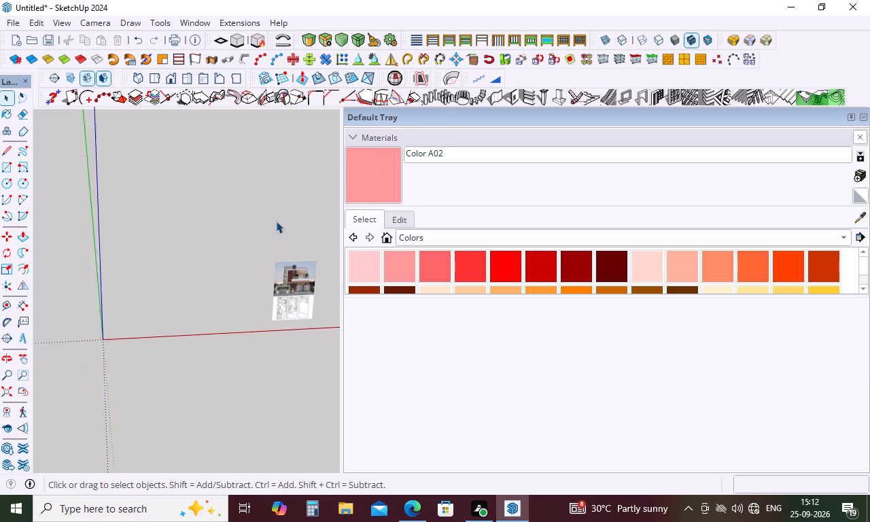
{"action": "scroll", "coordinate": [276, 221], "scroll_direction": "down", "scroll_amount": 2}
{"action": "middle_click_drag", "start_coordinate": [281, 230], "coordinate": [258, 133]}
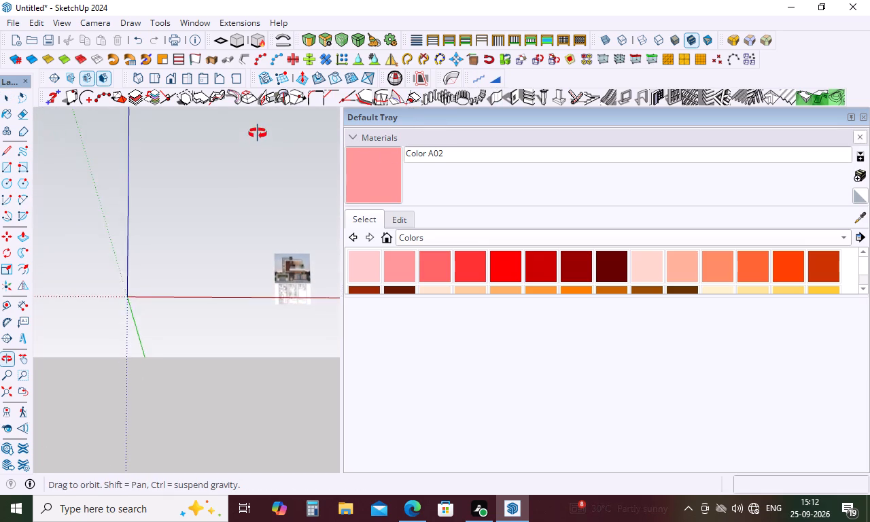
{"action": "middle_click_drag", "start_coordinate": [258, 133], "coordinate": [255, 184]}
{"action": "scroll", "coordinate": [97, 315], "scroll_direction": "up", "scroll_amount": 5}
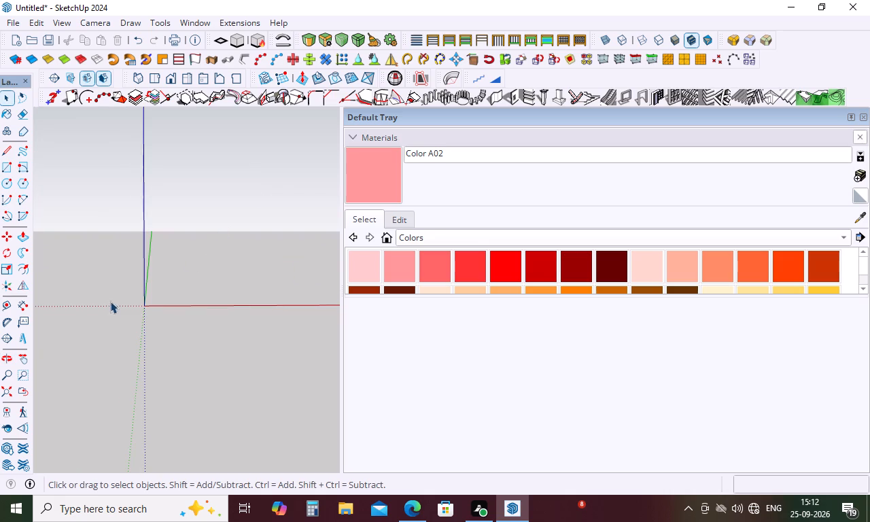
{"action": "scroll", "coordinate": [141, 264], "scroll_direction": "up", "scroll_amount": 1}
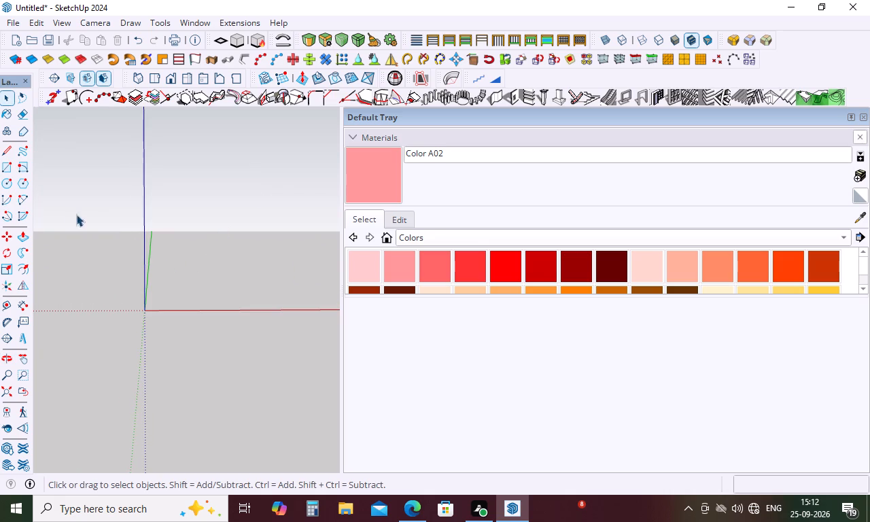
{"action": "left_click", "coordinate": [7, 184]}
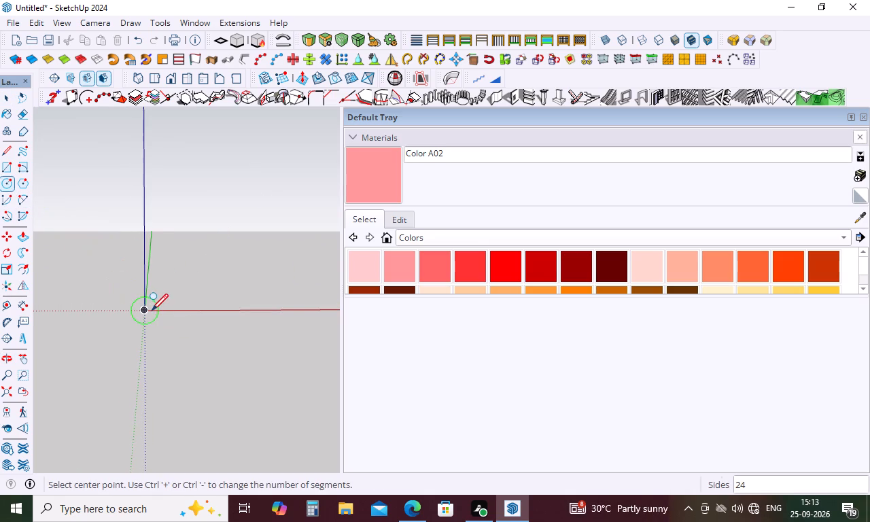
{"action": "middle_click_drag", "start_coordinate": [197, 286], "coordinate": [181, 346]}
{"action": "scroll", "coordinate": [184, 290], "scroll_direction": "down", "scroll_amount": 5}
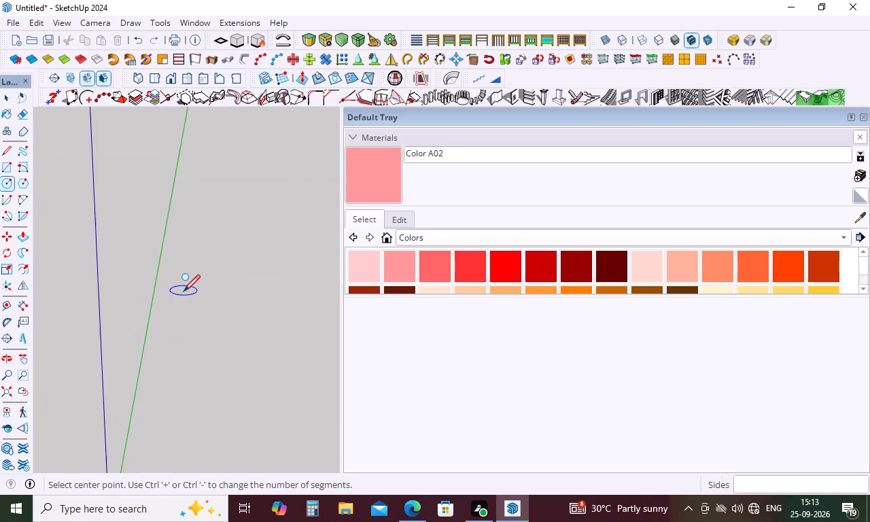
{"action": "scroll", "coordinate": [184, 290], "scroll_direction": "down", "scroll_amount": 5}
{"action": "left_click", "coordinate": [141, 421]}
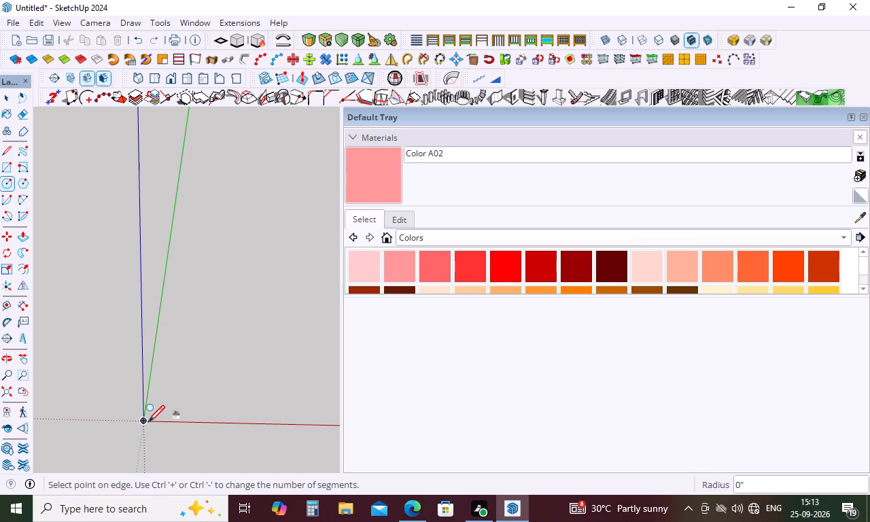
{"action": "left_click", "coordinate": [157, 419]}
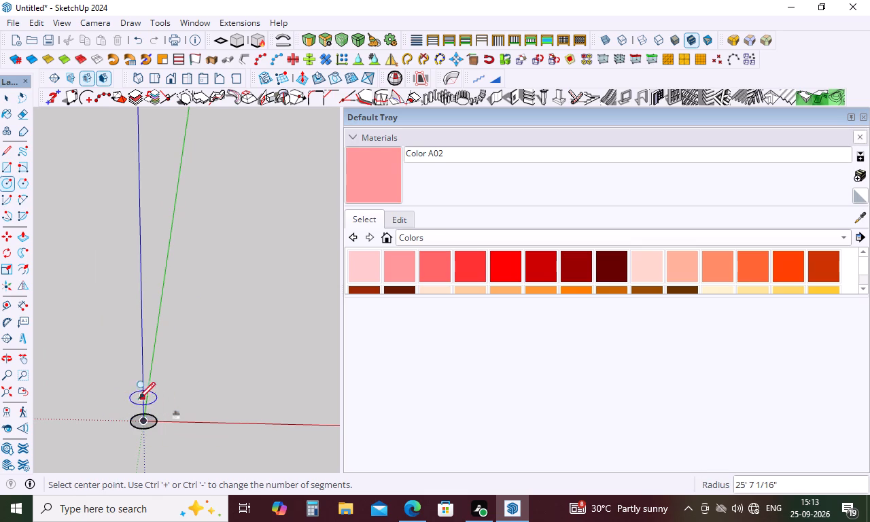
Extrude the new circle upward with Push/Pull into a cylinder about 113' 8" tall.
{"action": "key", "text": "p"}
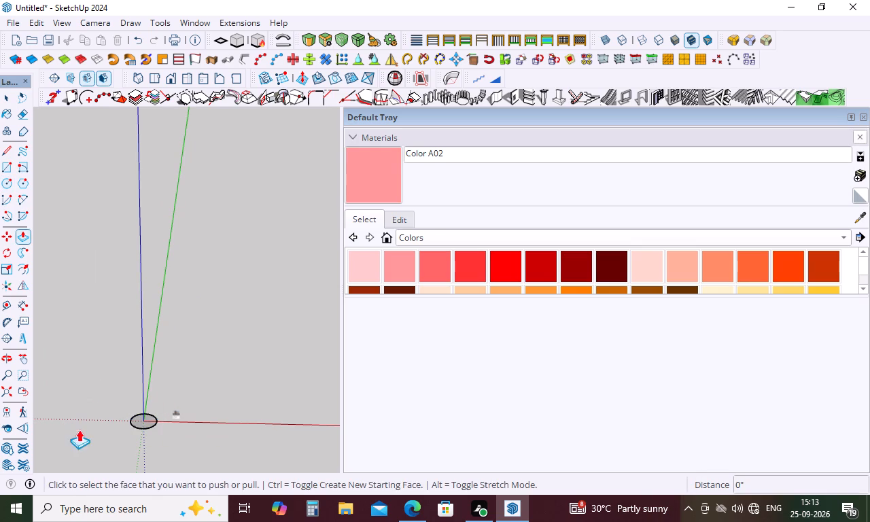
{"action": "left_click", "coordinate": [148, 425]}
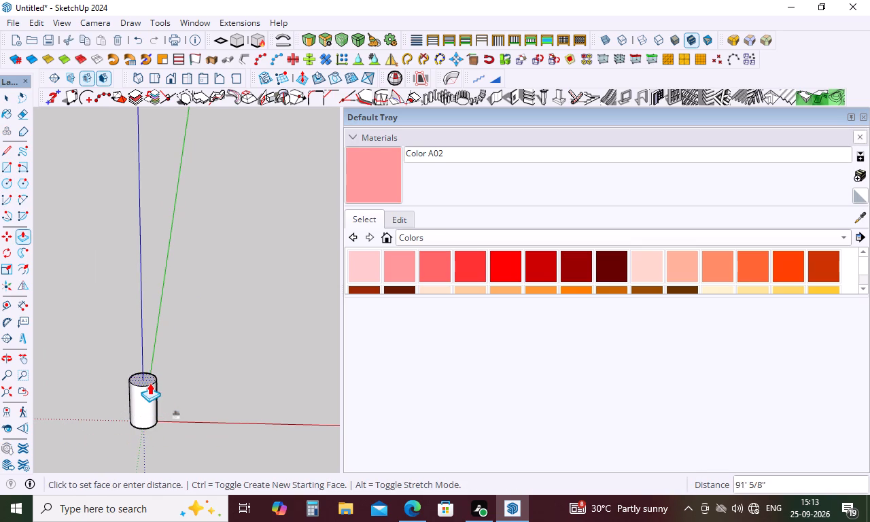
{"action": "left_click", "coordinate": [151, 372]}
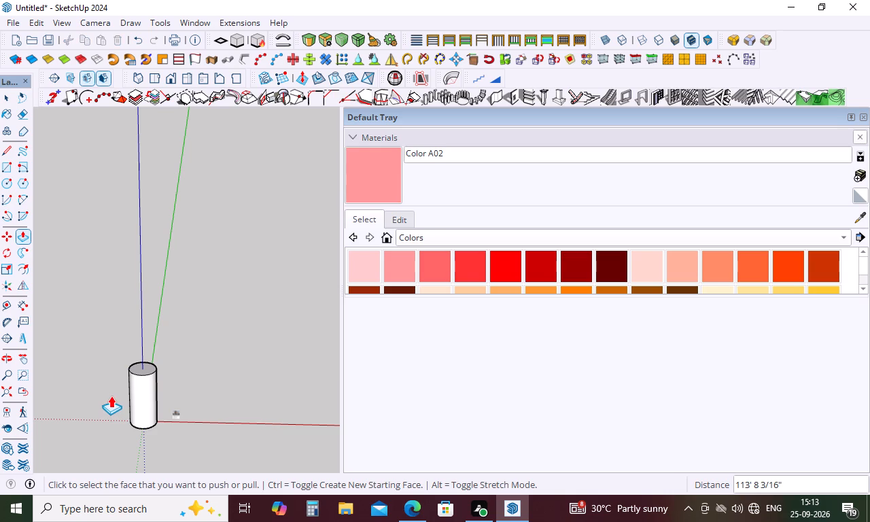
{"action": "scroll", "coordinate": [143, 386], "scroll_direction": "down", "scroll_amount": 4}
{"action": "middle_click_drag", "start_coordinate": [143, 386], "coordinate": [220, 297]}
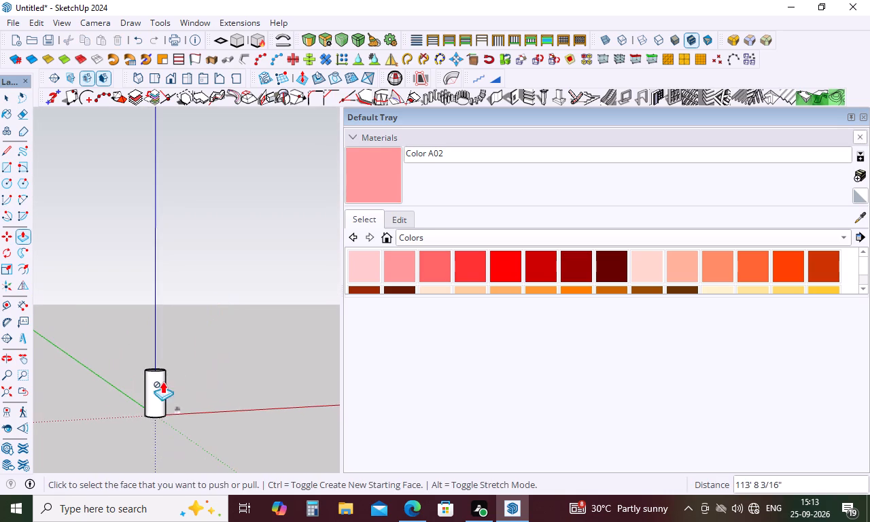
{"action": "scroll", "coordinate": [151, 413], "scroll_direction": "up", "scroll_amount": 4}
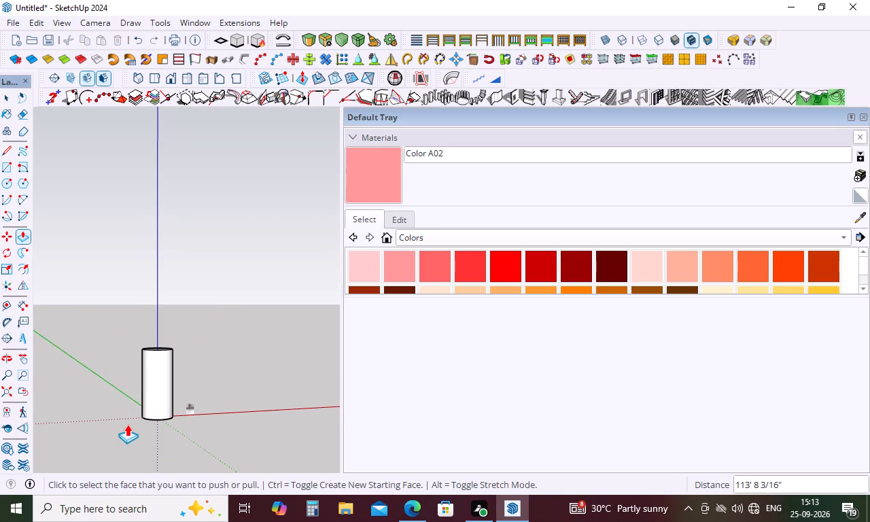
Select the whole cylinder at the origin with its connected faces and edges, and make it a group.
{"action": "key", "text": "space"}
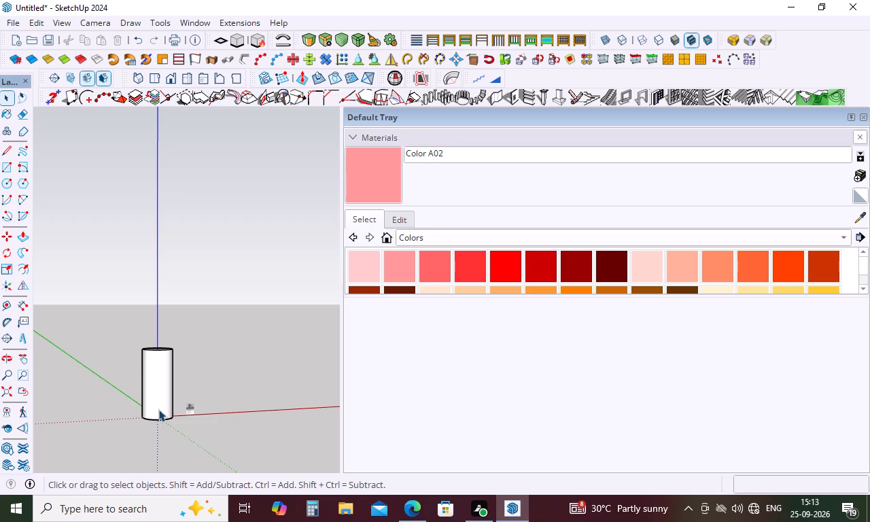
{"action": "triple_click", "coordinate": [167, 391]}
{"action": "double_click", "coordinate": [167, 391]}
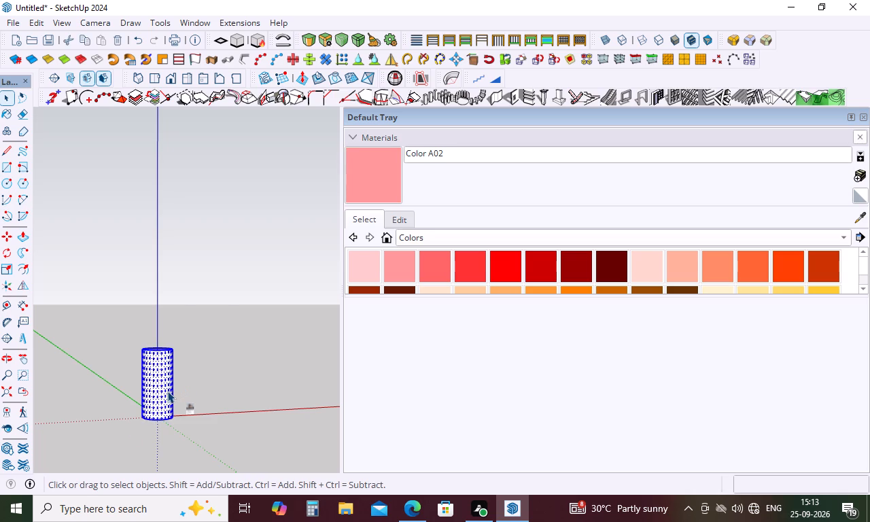
{"action": "right_click", "coordinate": [167, 391]}
{"action": "left_click", "coordinate": [249, 126]}
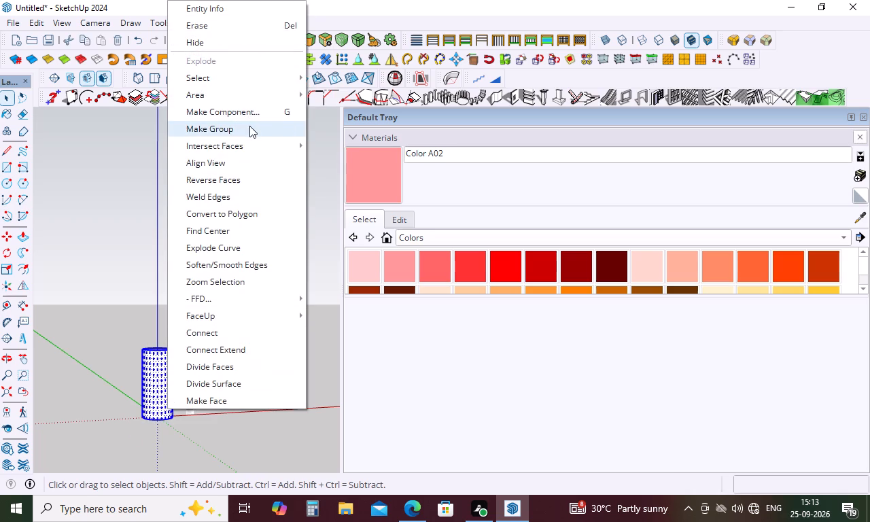
{"action": "left_click", "coordinate": [224, 333]}
Delete the grouped cylinder at the origin.
{"action": "scroll", "coordinate": [206, 320], "scroll_direction": "down", "scroll_amount": 4}
{"action": "middle_click_drag", "start_coordinate": [204, 320], "coordinate": [203, 320]}
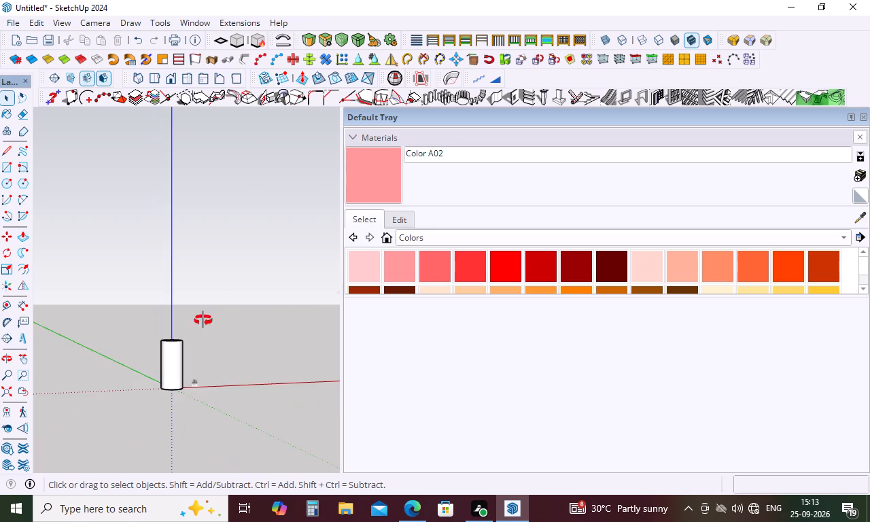
{"action": "middle_click_drag", "start_coordinate": [203, 320], "coordinate": [198, 459]}
{"action": "scroll", "coordinate": [172, 332], "scroll_direction": "up", "scroll_amount": 5}
{"action": "left_click", "coordinate": [179, 375]}
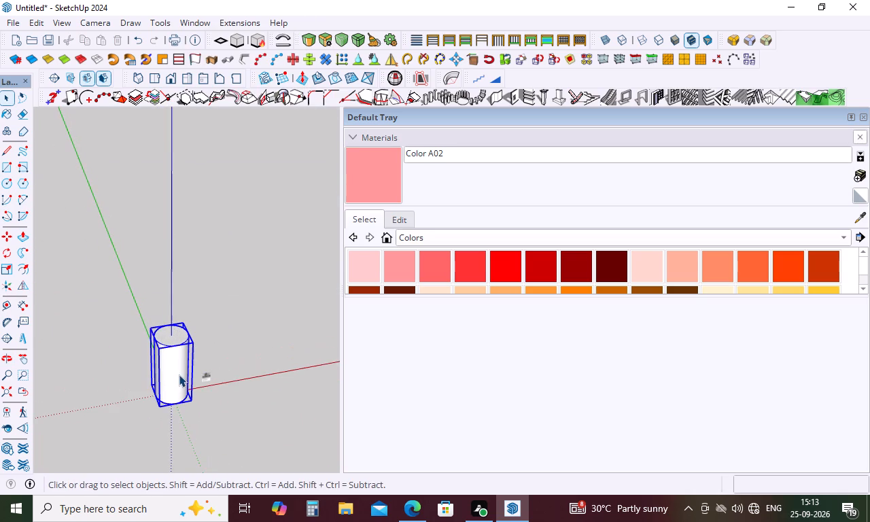
{"action": "key", "text": "Delete"}
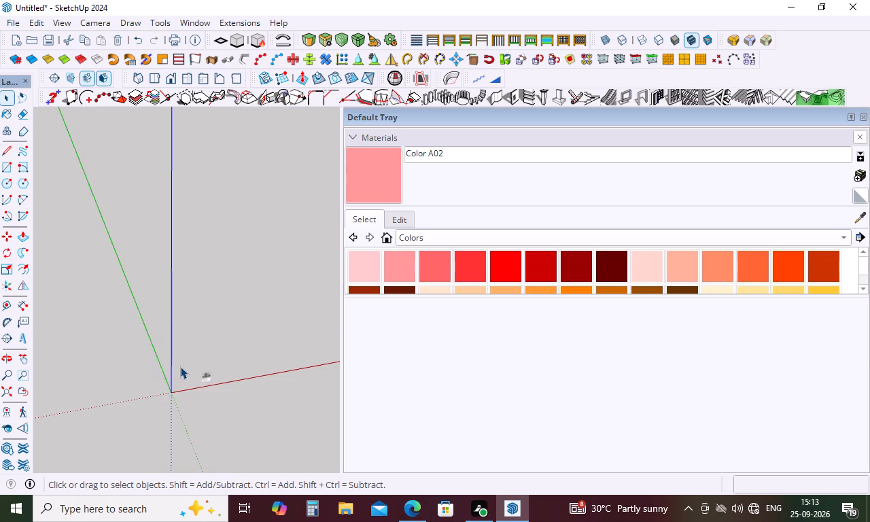
Examine the floor plans in the lower half of the house reference image standing near the red axis.
{"action": "middle_click_drag", "start_coordinate": [188, 404], "coordinate": [193, 342]}
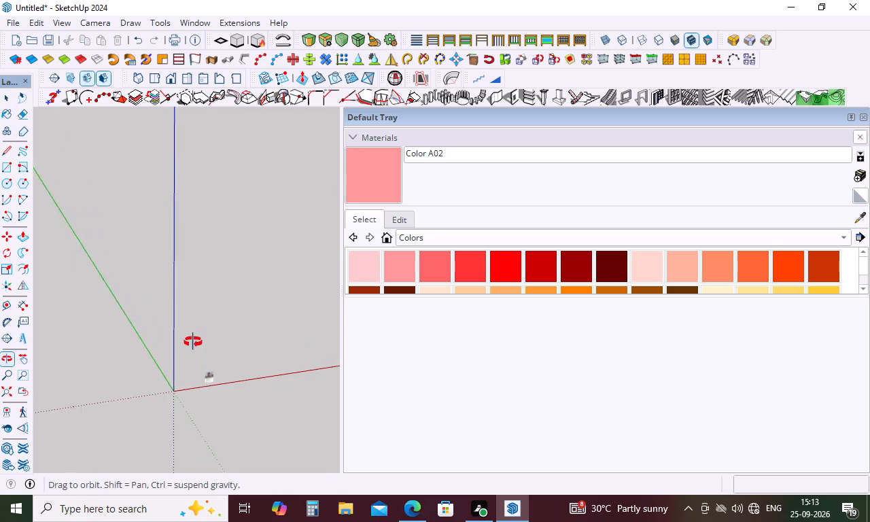
{"action": "middle_click_drag", "start_coordinate": [193, 342], "coordinate": [155, 298]}
{"action": "scroll", "coordinate": [175, 400], "scroll_direction": "up", "scroll_amount": 10}
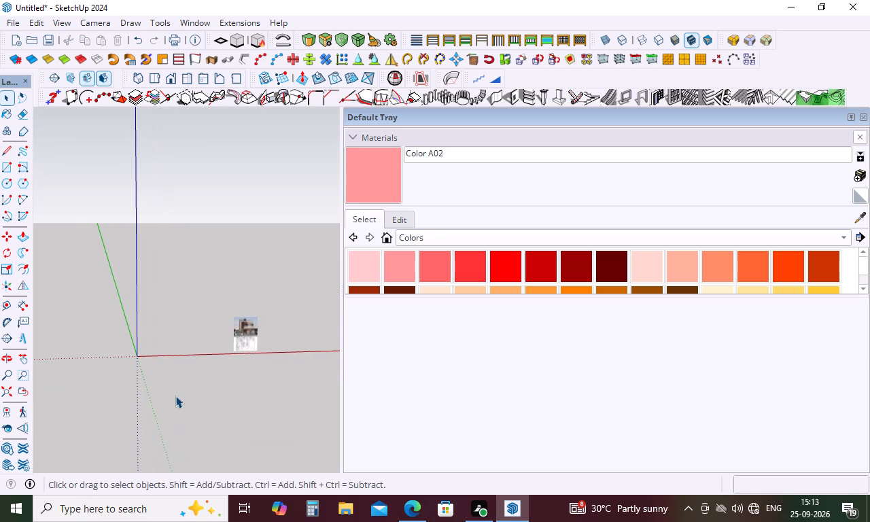
{"action": "scroll", "coordinate": [177, 317], "scroll_direction": "up", "scroll_amount": 4}
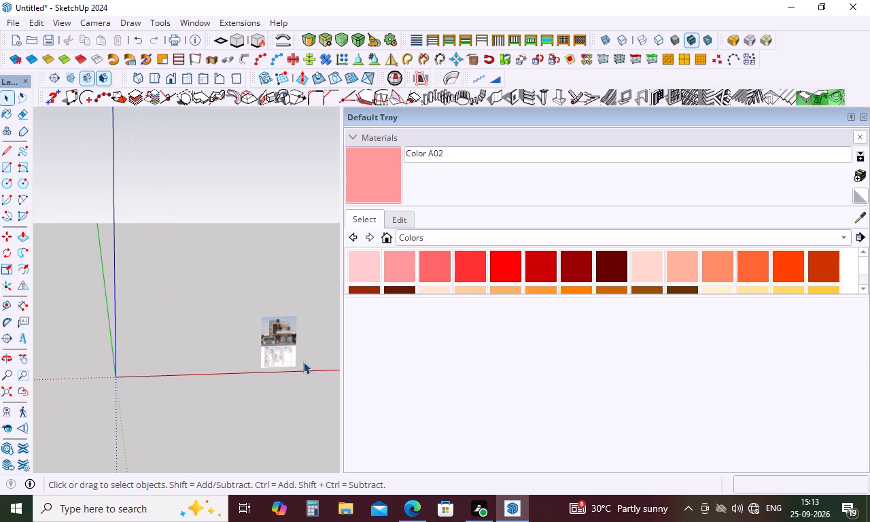
{"action": "scroll", "coordinate": [303, 362], "scroll_direction": "up", "scroll_amount": 9}
{"action": "scroll", "coordinate": [238, 353], "scroll_direction": "up", "scroll_amount": 11}
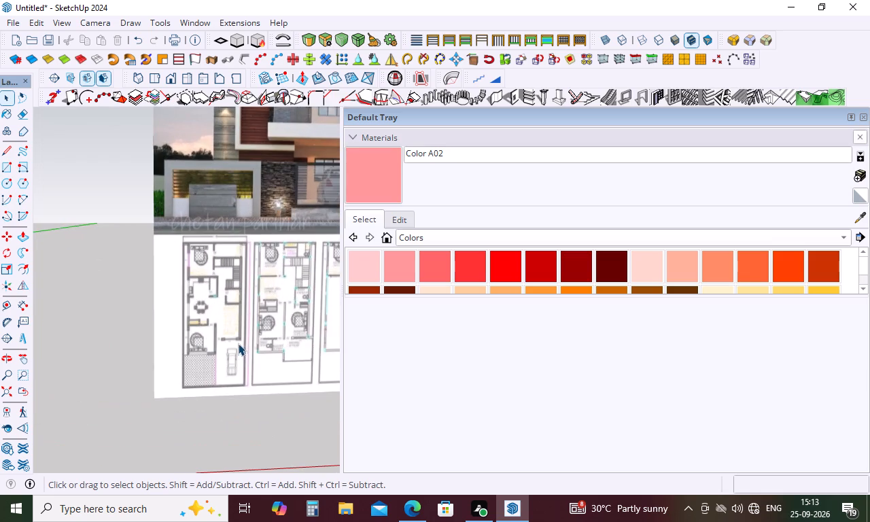
{"action": "scroll", "coordinate": [236, 338], "scroll_direction": "up", "scroll_amount": 5}
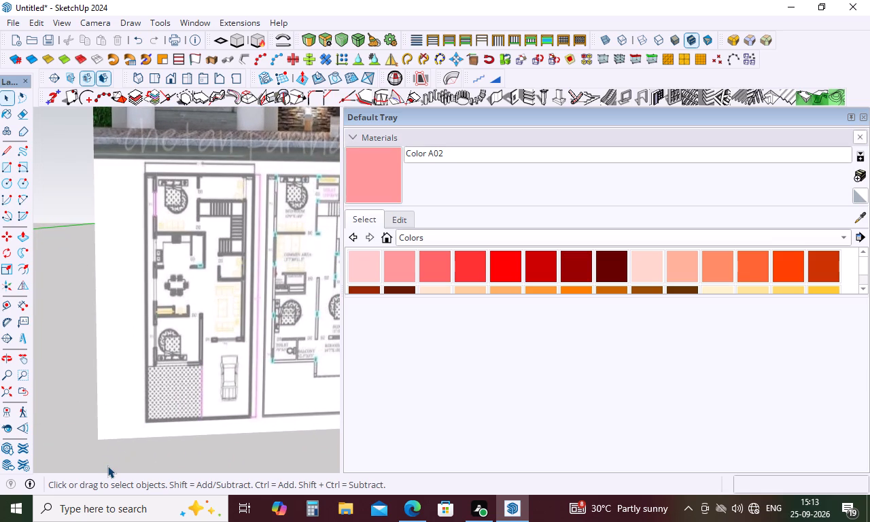
{"action": "scroll", "coordinate": [197, 239], "scroll_direction": "down", "scroll_amount": 4}
{"action": "scroll", "coordinate": [196, 236], "scroll_direction": "up", "scroll_amount": 4}
{"action": "scroll", "coordinate": [196, 236], "scroll_direction": "down", "scroll_amount": 4}
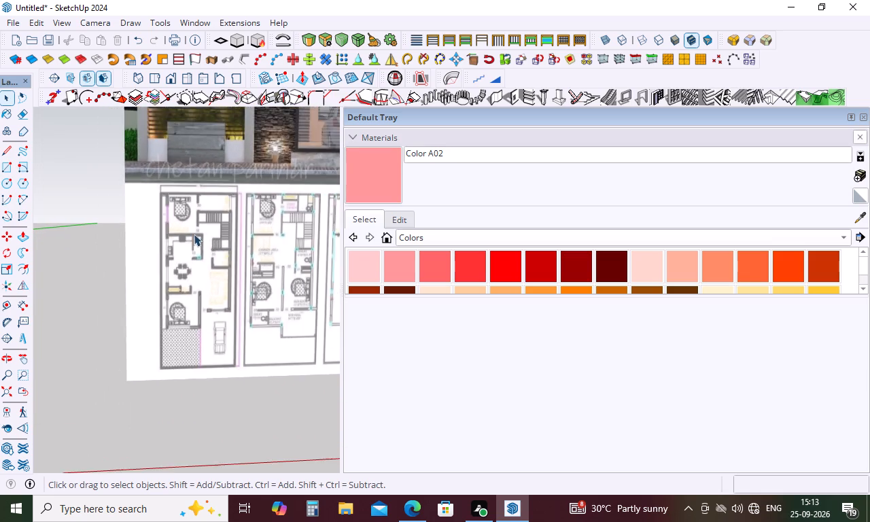
{"action": "scroll", "coordinate": [192, 227], "scroll_direction": "down", "scroll_amount": 17}
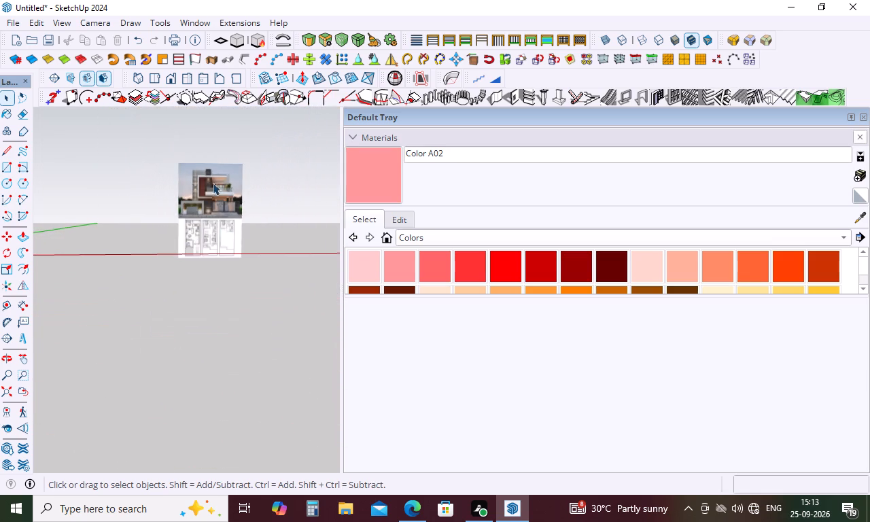
Examine the house elevation above the floor plans in the reference image, up close and from different angles.
{"action": "scroll", "coordinate": [215, 179], "scroll_direction": "up", "scroll_amount": 13}
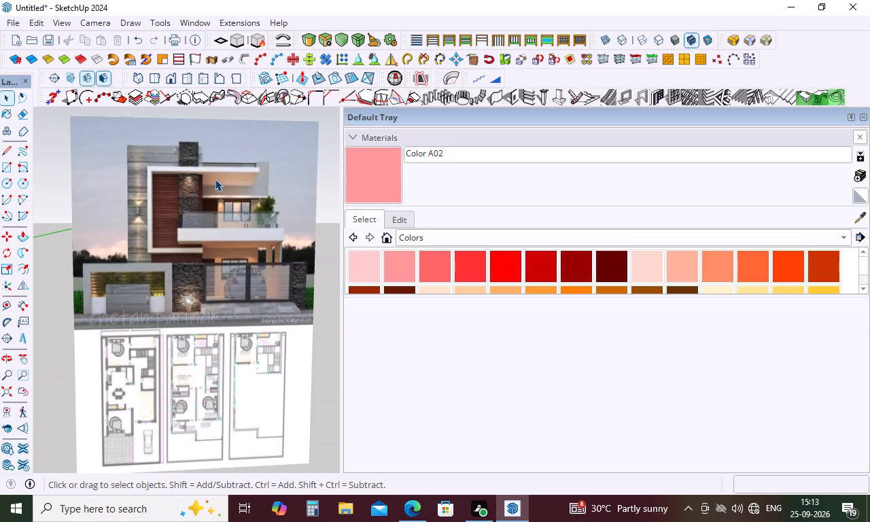
{"action": "scroll", "coordinate": [215, 179], "scroll_direction": "down", "scroll_amount": 3}
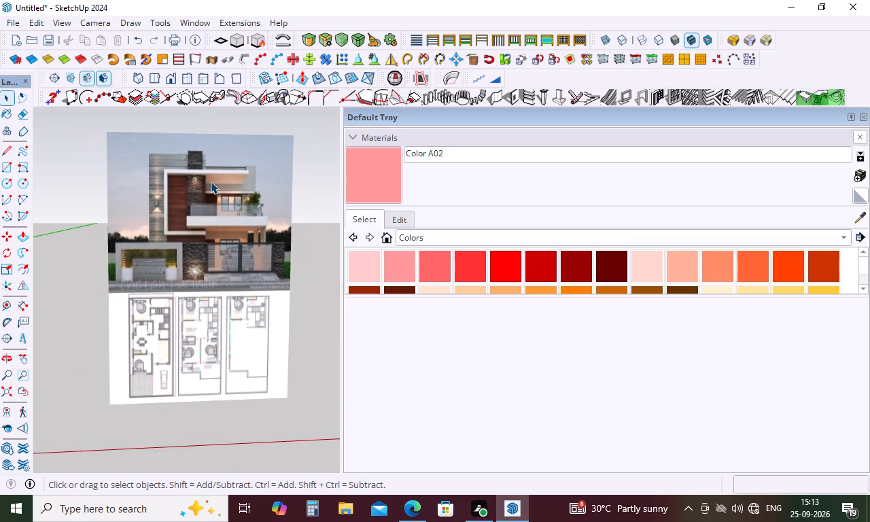
{"action": "scroll", "coordinate": [211, 181], "scroll_direction": "down", "scroll_amount": 4}
{"action": "scroll", "coordinate": [151, 143], "scroll_direction": "up", "scroll_amount": 3}
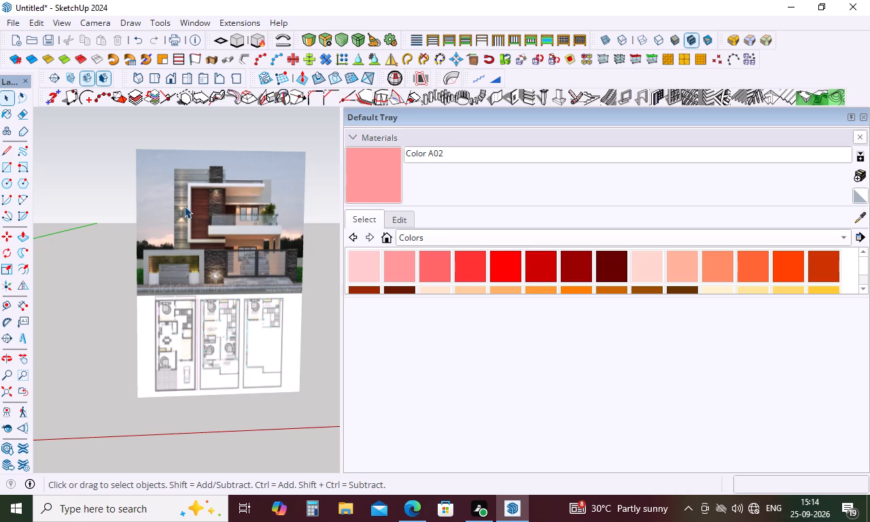
{"action": "scroll", "coordinate": [171, 238], "scroll_direction": "down", "scroll_amount": 3}
{"action": "scroll", "coordinate": [160, 183], "scroll_direction": "up", "scroll_amount": 4}
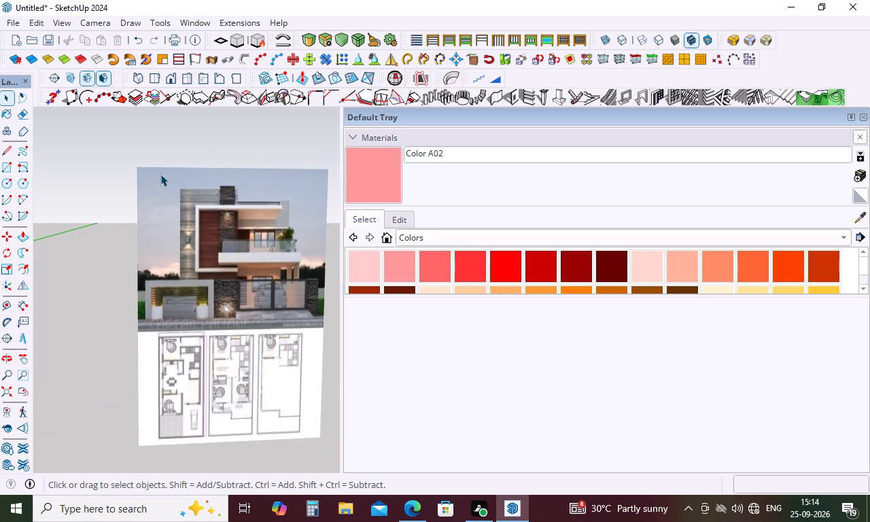
{"action": "scroll", "coordinate": [160, 174], "scroll_direction": "down", "scroll_amount": 4}
{"action": "scroll", "coordinate": [160, 174], "scroll_direction": "up", "scroll_amount": 10}
{"action": "scroll", "coordinate": [145, 183], "scroll_direction": "down", "scroll_amount": 5}
{"action": "scroll", "coordinate": [145, 183], "scroll_direction": "up", "scroll_amount": 1}
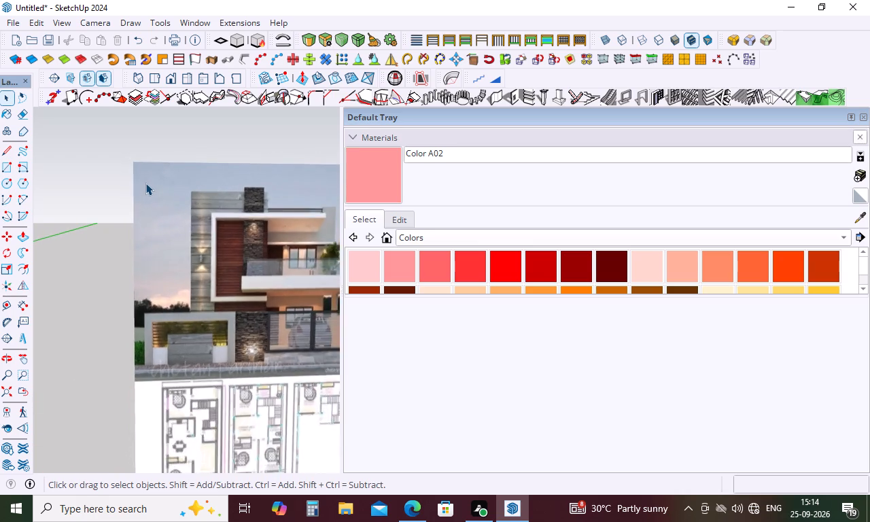
{"action": "scroll", "coordinate": [145, 183], "scroll_direction": "down", "scroll_amount": 9}
{"action": "scroll", "coordinate": [182, 354], "scroll_direction": "up", "scroll_amount": 4}
{"action": "scroll", "coordinate": [184, 338], "scroll_direction": "down", "scroll_amount": 4}
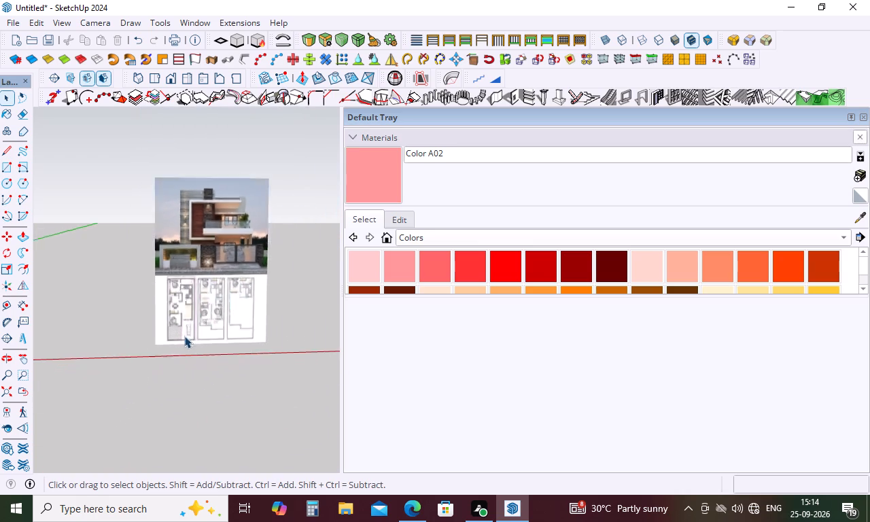
{"action": "scroll", "coordinate": [217, 203], "scroll_direction": "up", "scroll_amount": 7}
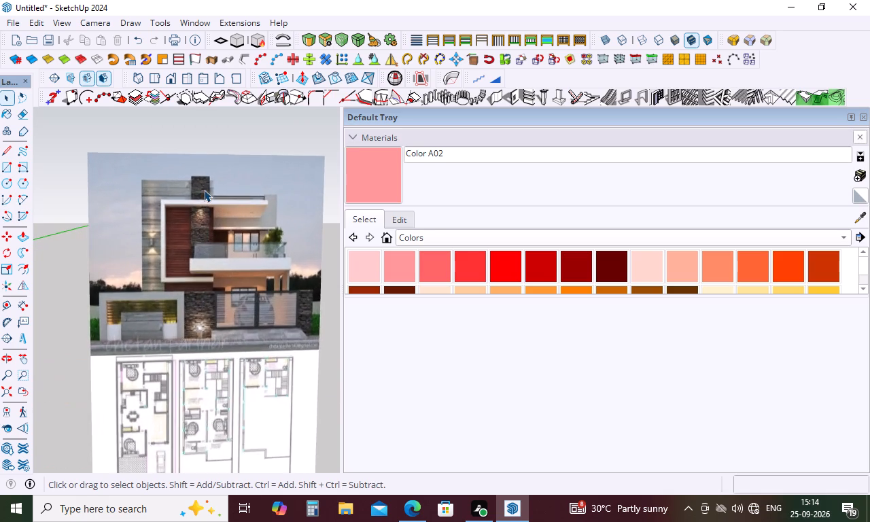
{"action": "scroll", "coordinate": [204, 190], "scroll_direction": "up", "scroll_amount": 3}
{"action": "scroll", "coordinate": [212, 147], "scroll_direction": "down", "scroll_amount": 10}
{"action": "scroll", "coordinate": [213, 151], "scroll_direction": "up", "scroll_amount": 6}
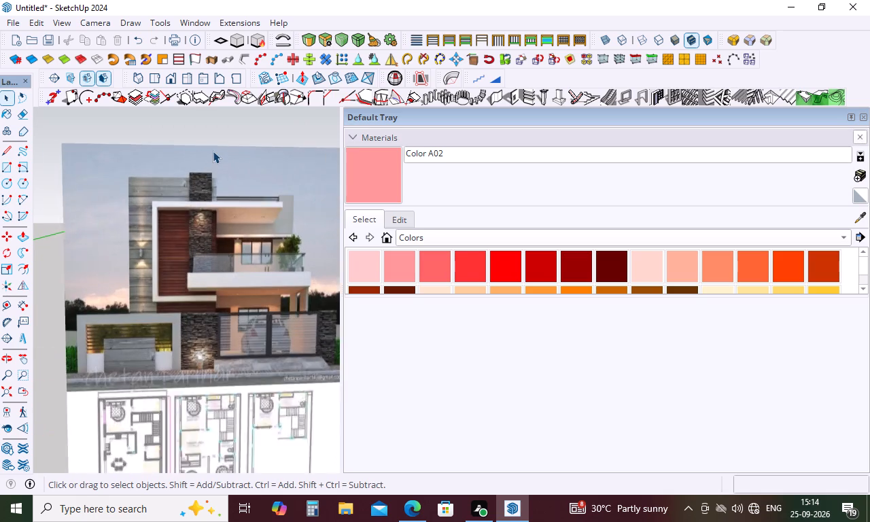
{"action": "scroll", "coordinate": [213, 151], "scroll_direction": "up", "scroll_amount": 3}
{"action": "scroll", "coordinate": [213, 151], "scroll_direction": "down", "scroll_amount": 4}
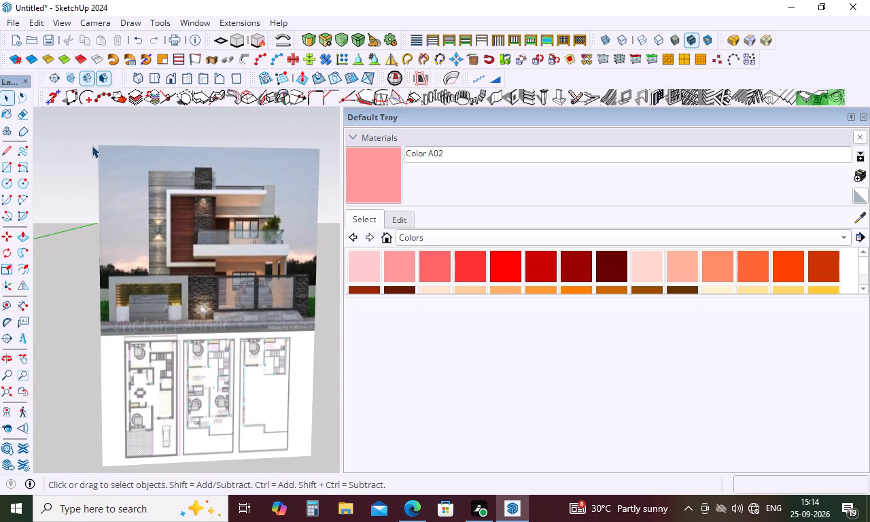
{"action": "scroll", "coordinate": [171, 164], "scroll_direction": "up", "scroll_amount": 1}
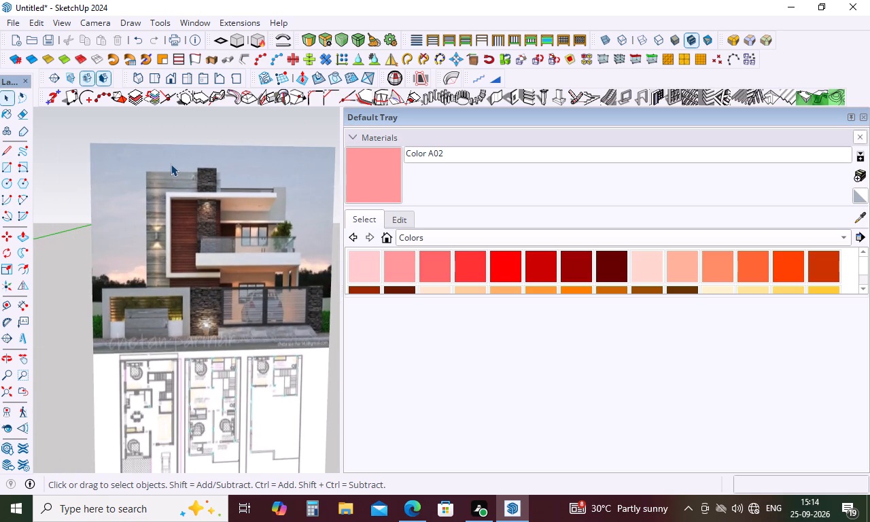
{"action": "scroll", "coordinate": [171, 164], "scroll_direction": "up", "scroll_amount": 2}
{"action": "scroll", "coordinate": [186, 167], "scroll_direction": "down", "scroll_amount": 2}
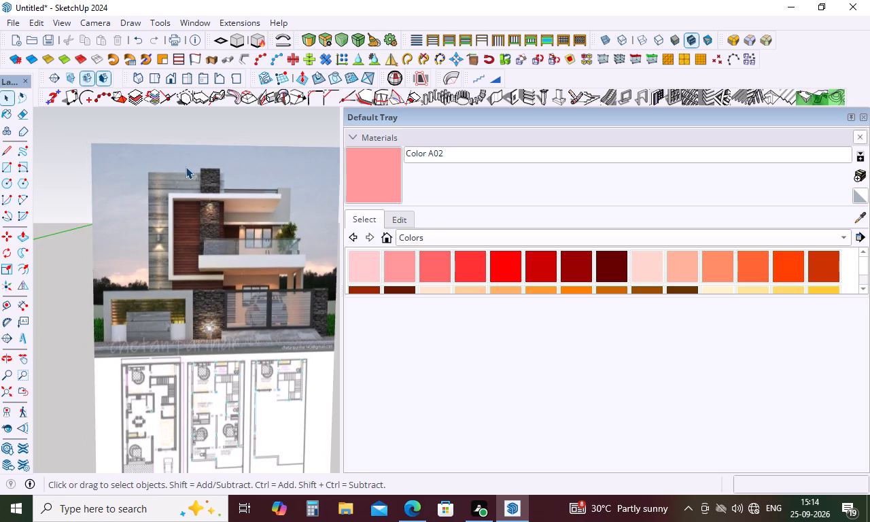
{"action": "scroll", "coordinate": [222, 169], "scroll_direction": "down", "scroll_amount": 1}
{"action": "scroll", "coordinate": [311, 156], "scroll_direction": "up", "scroll_amount": 1}
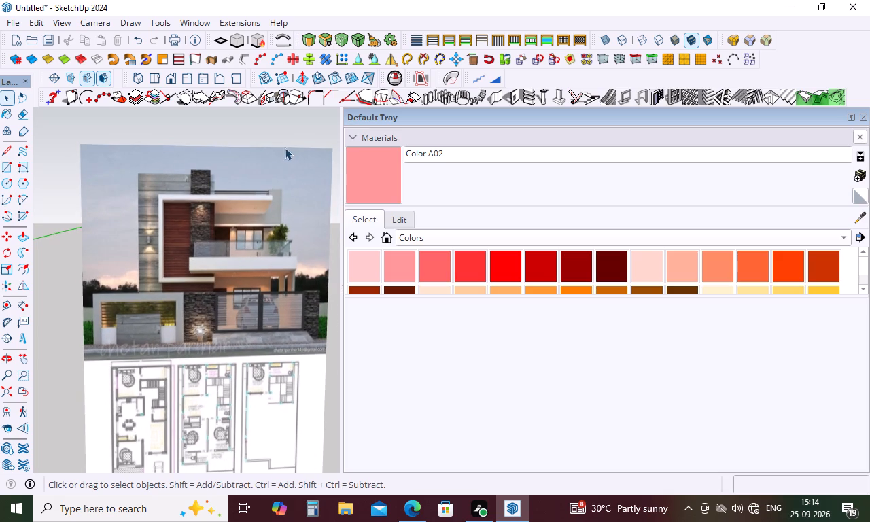
{"action": "scroll", "coordinate": [191, 116], "scroll_direction": "up", "scroll_amount": 1}
{"action": "scroll", "coordinate": [191, 116], "scroll_direction": "down", "scroll_amount": 1}
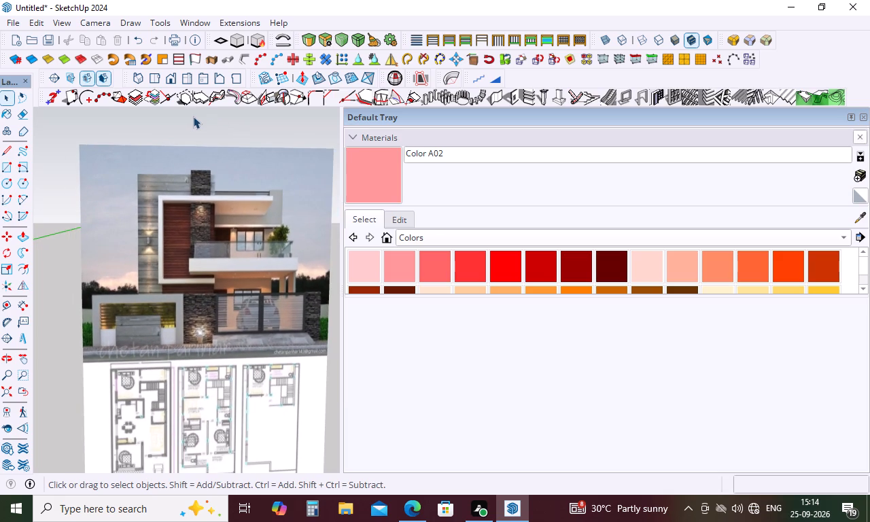
{"action": "scroll", "coordinate": [236, 125], "scroll_direction": "up", "scroll_amount": 3}
{"action": "scroll", "coordinate": [236, 125], "scroll_direction": "down", "scroll_amount": 3}
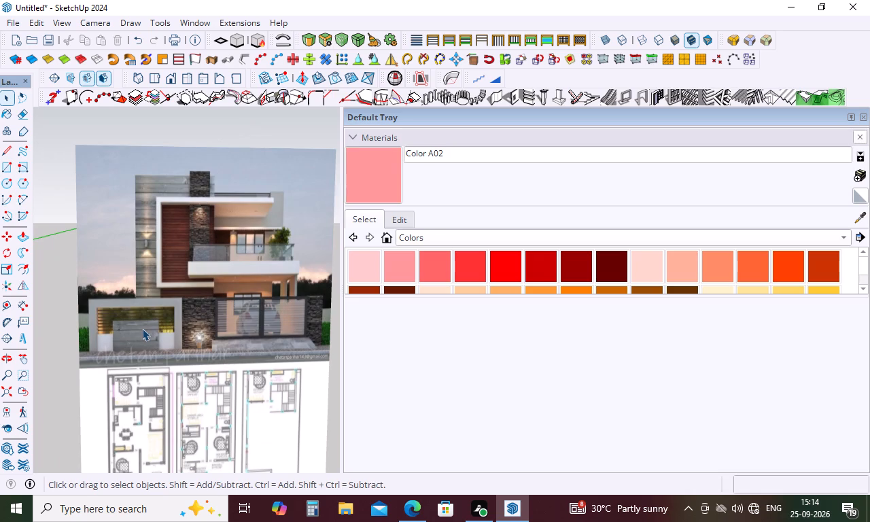
{"action": "middle_click_drag", "start_coordinate": [142, 328], "coordinate": [84, 285]}
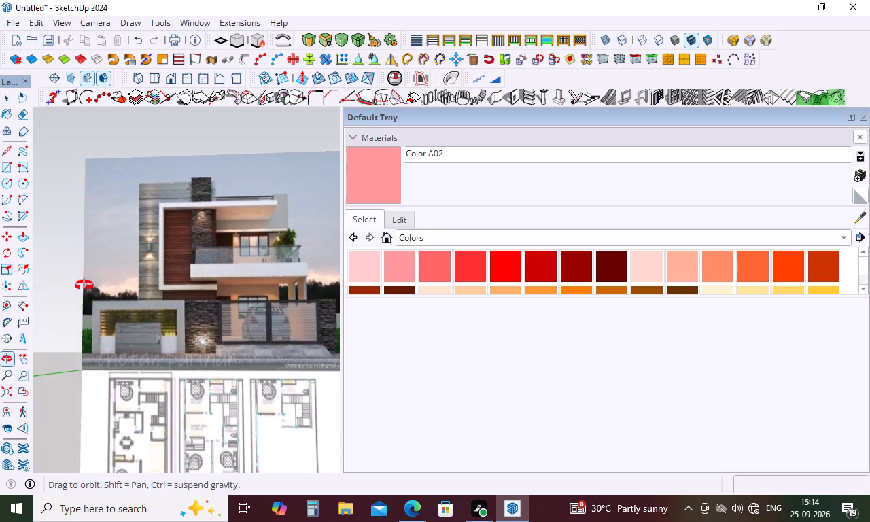
{"action": "middle_click_drag", "start_coordinate": [84, 285], "coordinate": [201, 226]}
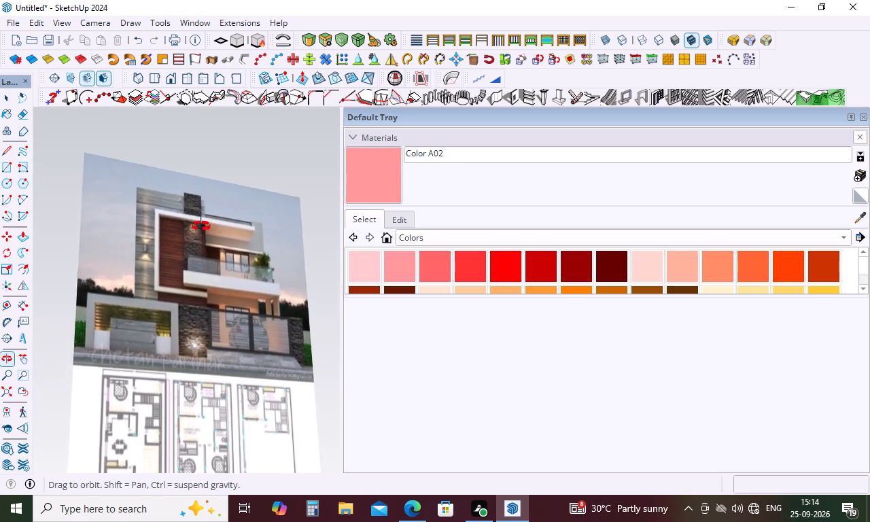
{"action": "middle_click_drag", "start_coordinate": [201, 226], "coordinate": [233, 411]}
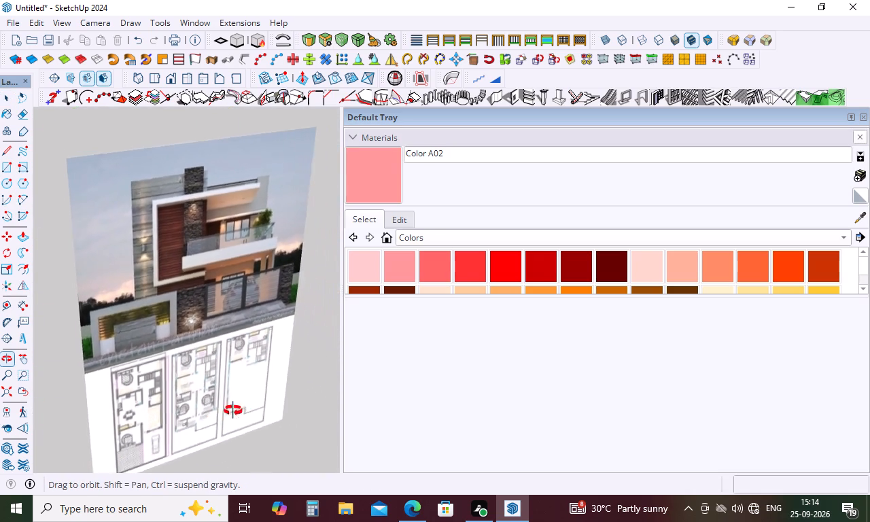
{"action": "middle_click_drag", "start_coordinate": [233, 411], "coordinate": [91, 250]}
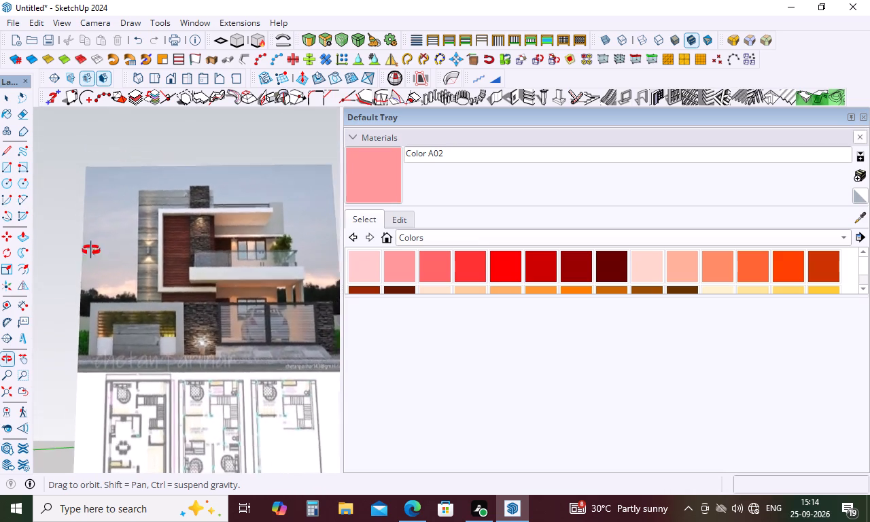
{"action": "middle_click_drag", "start_coordinate": [91, 250], "coordinate": [109, 259]}
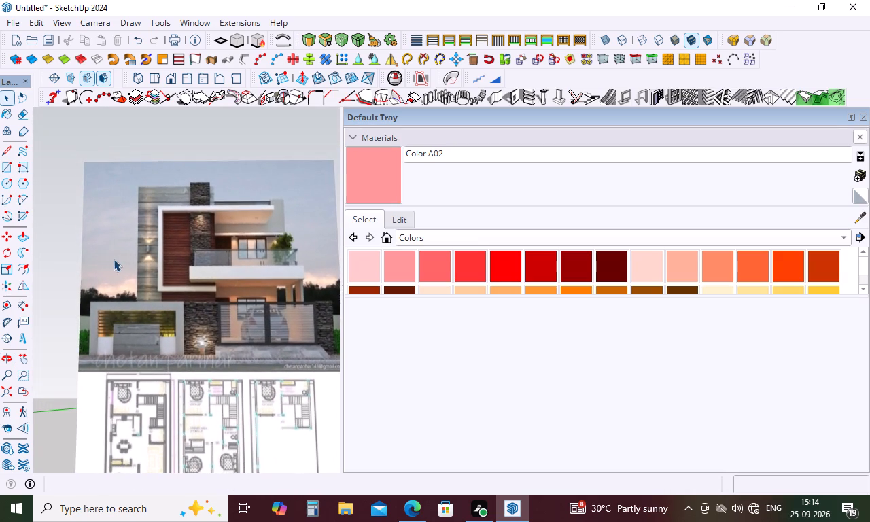
{"action": "scroll", "coordinate": [210, 246], "scroll_direction": "down", "scroll_amount": 3}
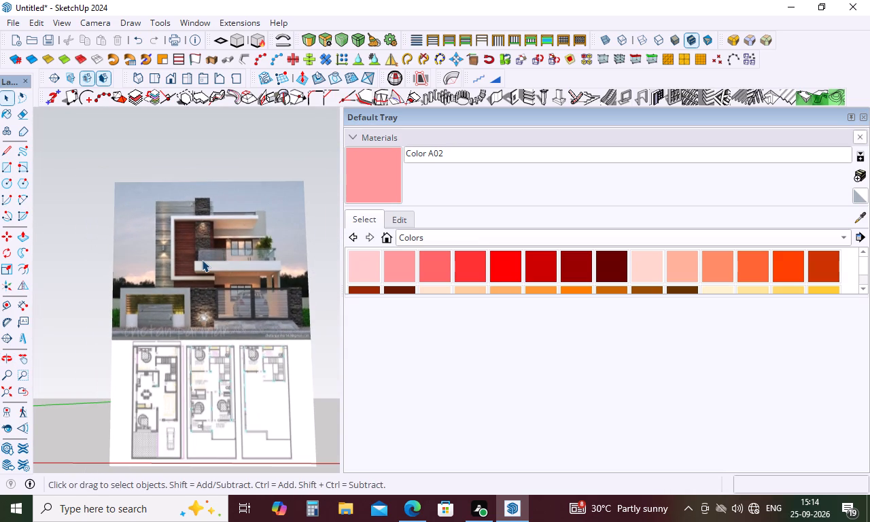
{"action": "scroll", "coordinate": [198, 260], "scroll_direction": "down", "scroll_amount": 4}
{"action": "scroll", "coordinate": [198, 260], "scroll_direction": "up", "scroll_amount": 5}
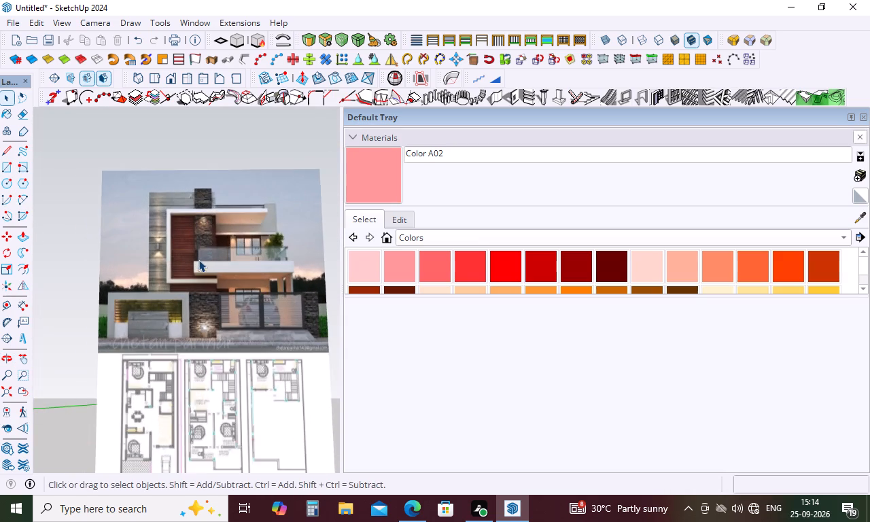
{"action": "scroll", "coordinate": [218, 224], "scroll_direction": "down", "scroll_amount": 4}
{"action": "middle_click_drag", "start_coordinate": [218, 224], "coordinate": [194, 331]}
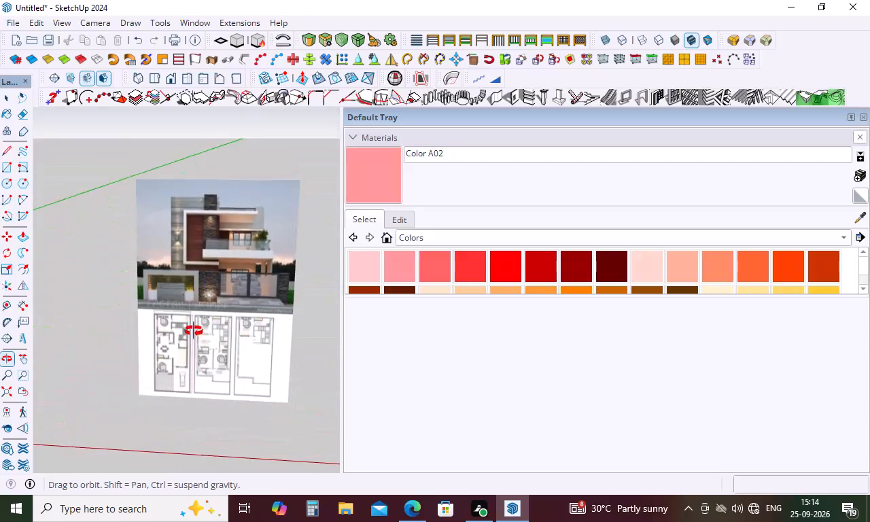
Examine the house elevation and the floor plans below it in the reference image, up close and from the front.
{"action": "middle_click_drag", "start_coordinate": [194, 331], "coordinate": [192, 337]}
{"action": "scroll", "coordinate": [231, 226], "scroll_direction": "up", "scroll_amount": 5}
{"action": "middle_click_drag", "start_coordinate": [239, 220], "coordinate": [254, 206]}
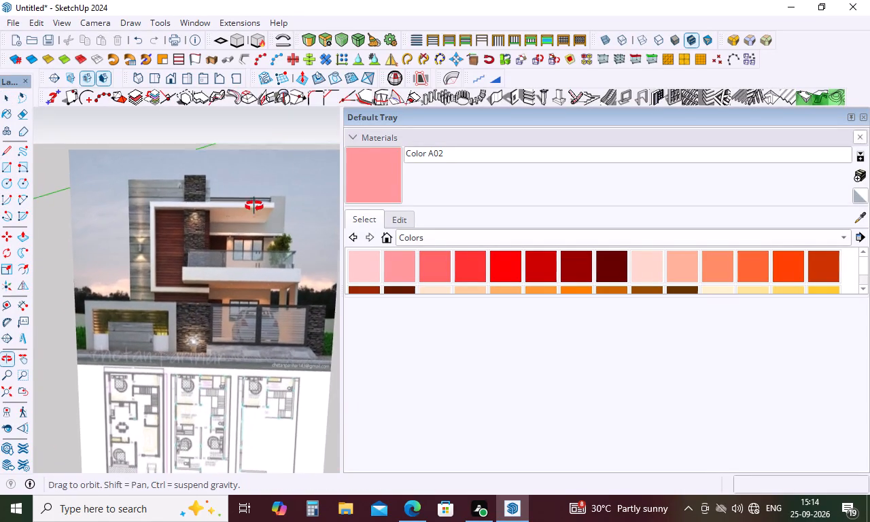
{"action": "middle_click_drag", "start_coordinate": [254, 206], "coordinate": [274, 154]}
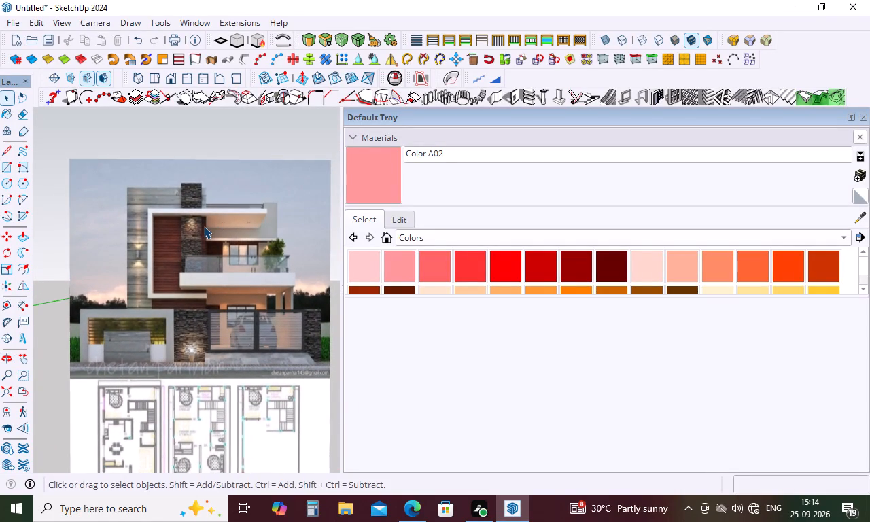
{"action": "scroll", "coordinate": [309, 161], "scroll_direction": "up", "scroll_amount": 1}
{"action": "scroll", "coordinate": [309, 161], "scroll_direction": "down", "scroll_amount": 2}
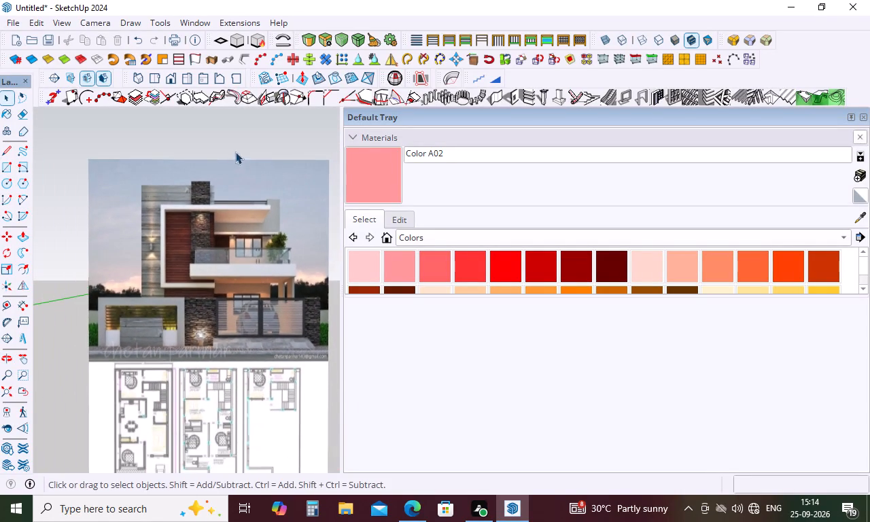
{"action": "scroll", "coordinate": [230, 136], "scroll_direction": "up", "scroll_amount": 1}
{"action": "scroll", "coordinate": [205, 128], "scroll_direction": "down", "scroll_amount": 1}
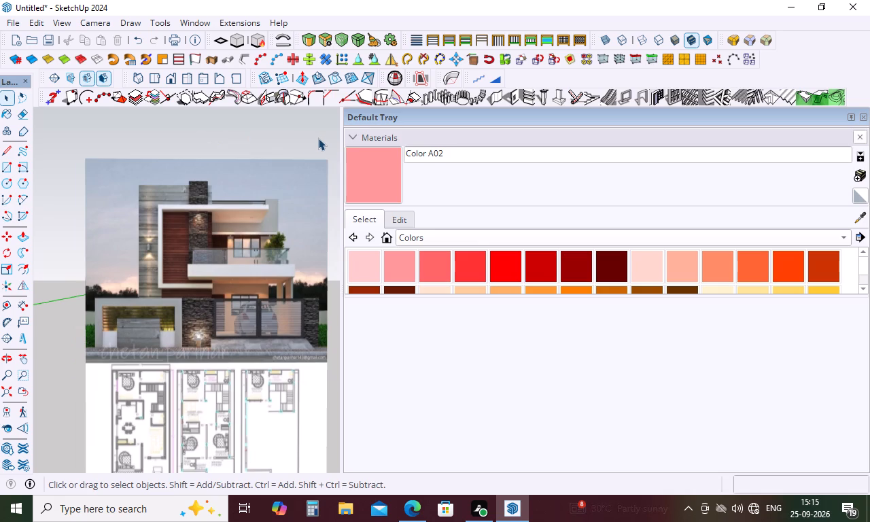
{"action": "scroll", "coordinate": [318, 138], "scroll_direction": "up", "scroll_amount": 2}
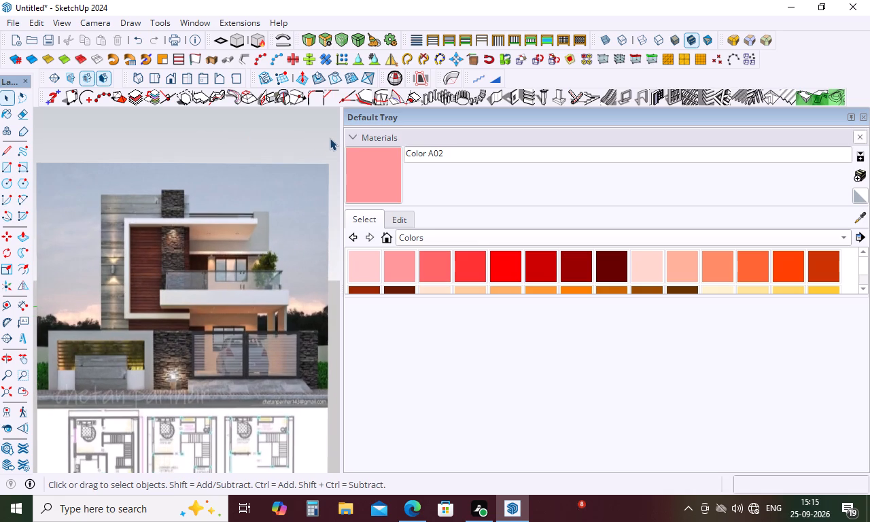
{"action": "scroll", "coordinate": [203, 148], "scroll_direction": "down", "scroll_amount": 1}
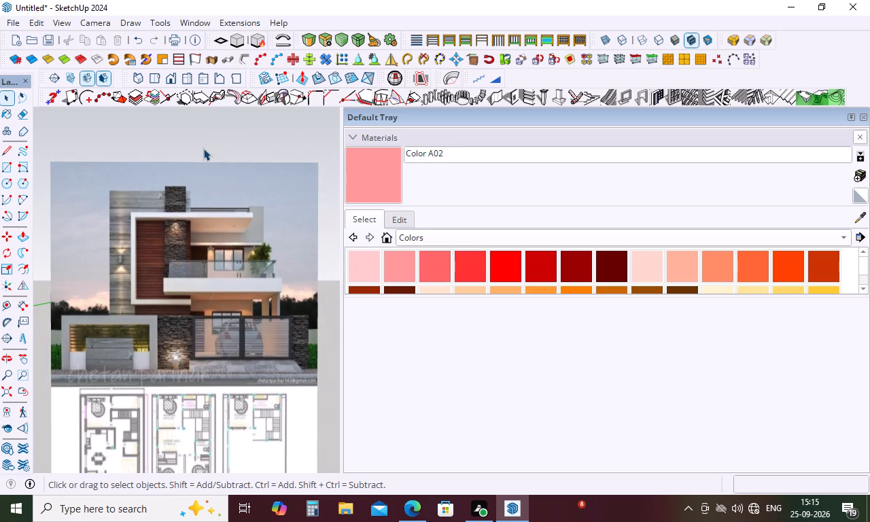
{"action": "scroll", "coordinate": [75, 120], "scroll_direction": "up", "scroll_amount": 2}
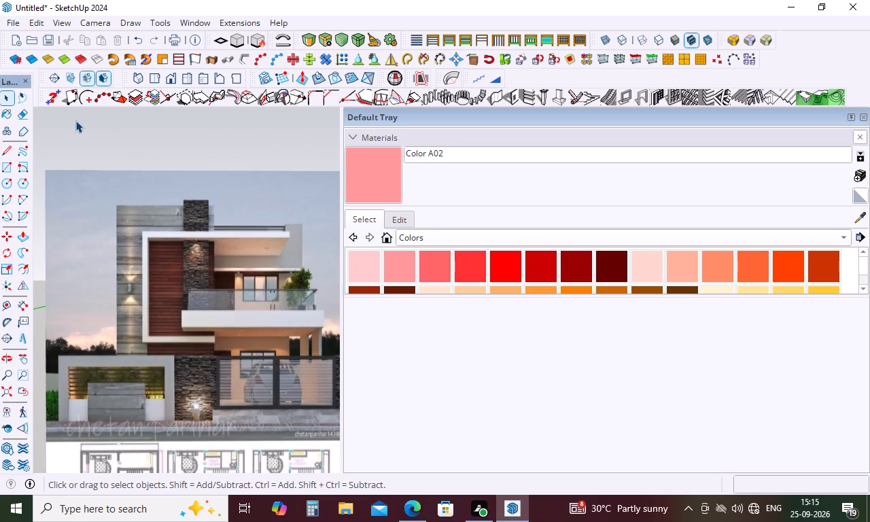
{"action": "scroll", "coordinate": [75, 120], "scroll_direction": "down", "scroll_amount": 1}
{"action": "scroll", "coordinate": [190, 128], "scroll_direction": "down", "scroll_amount": 1}
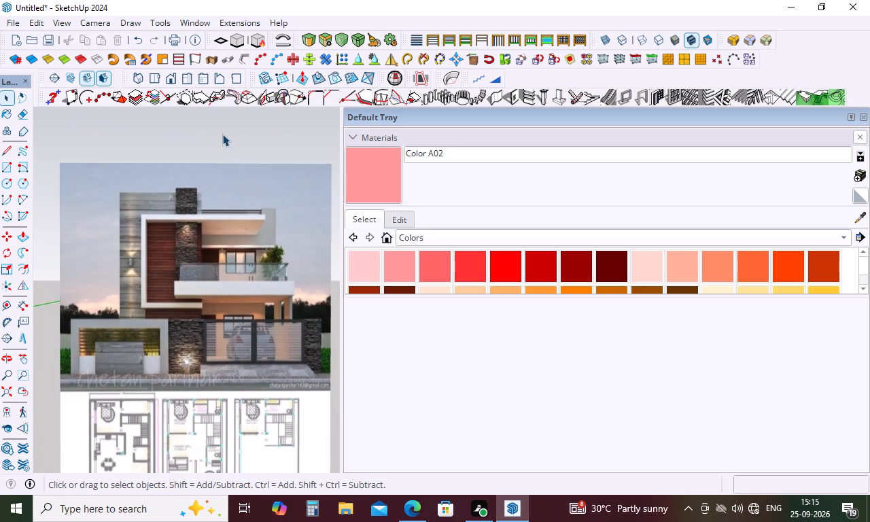
{"action": "scroll", "coordinate": [223, 135], "scroll_direction": "up", "scroll_amount": 1}
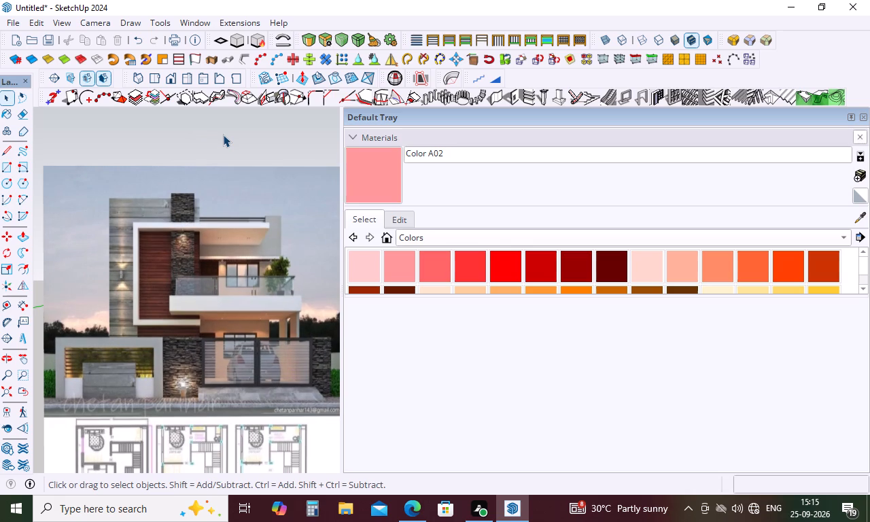
{"action": "scroll", "coordinate": [223, 135], "scroll_direction": "up", "scroll_amount": 1}
{"action": "scroll", "coordinate": [223, 135], "scroll_direction": "down", "scroll_amount": 4}
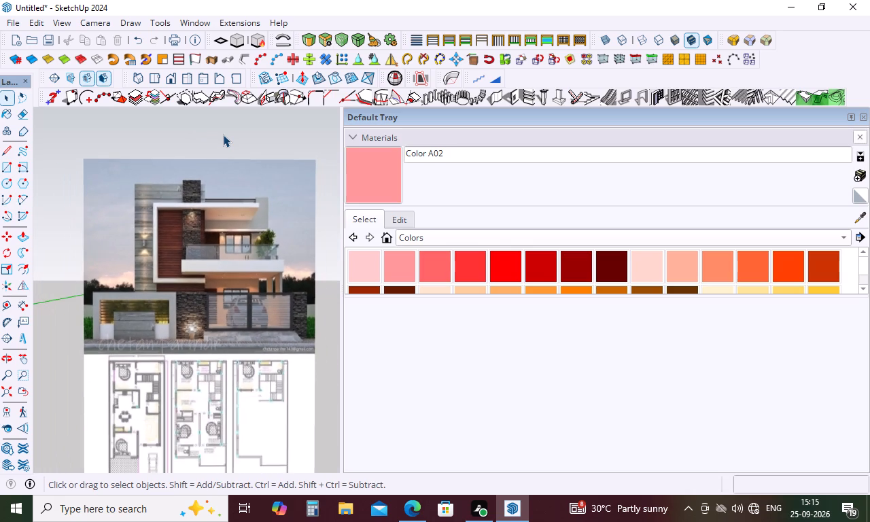
{"action": "scroll", "coordinate": [223, 135], "scroll_direction": "down", "scroll_amount": 7}
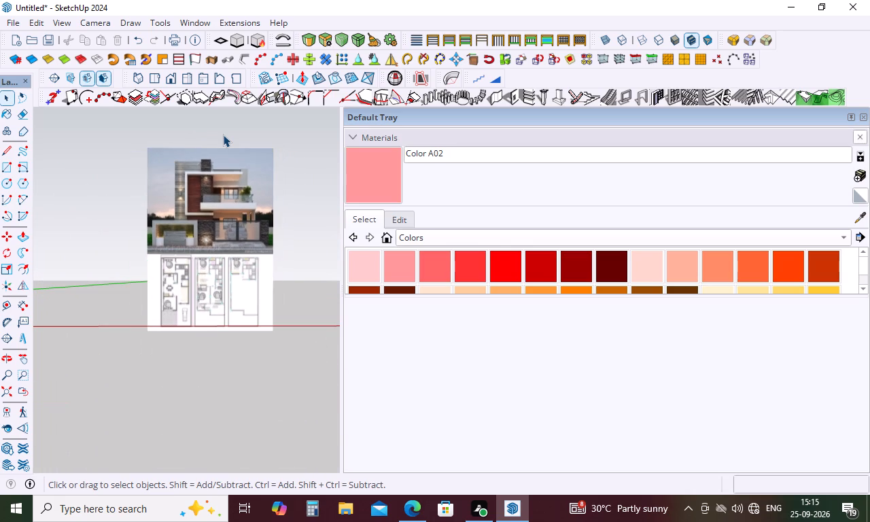
Draw a small flat terrain mesh with Sandbox From Scratch in front of the reference image, keeping the 10' grid spacing.
{"action": "scroll", "coordinate": [257, 338], "scroll_direction": "down", "scroll_amount": 5}
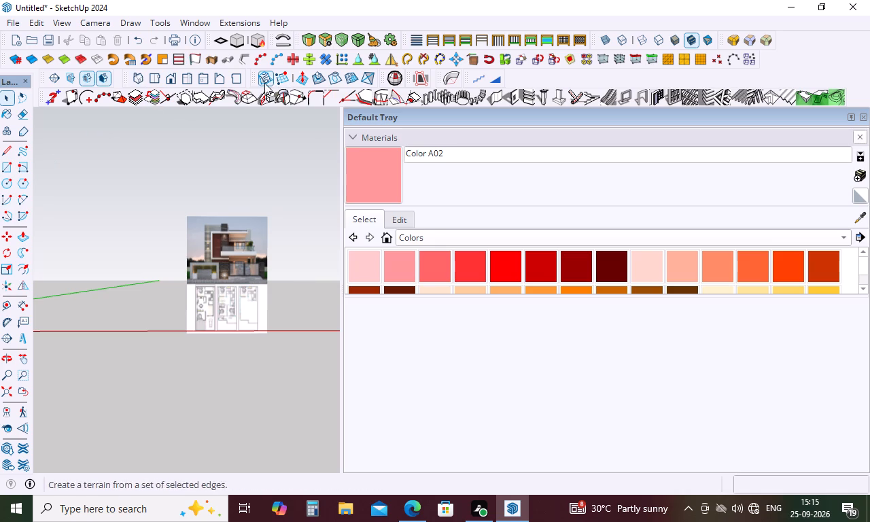
{"action": "scroll", "coordinate": [226, 289], "scroll_direction": "down", "scroll_amount": 4}
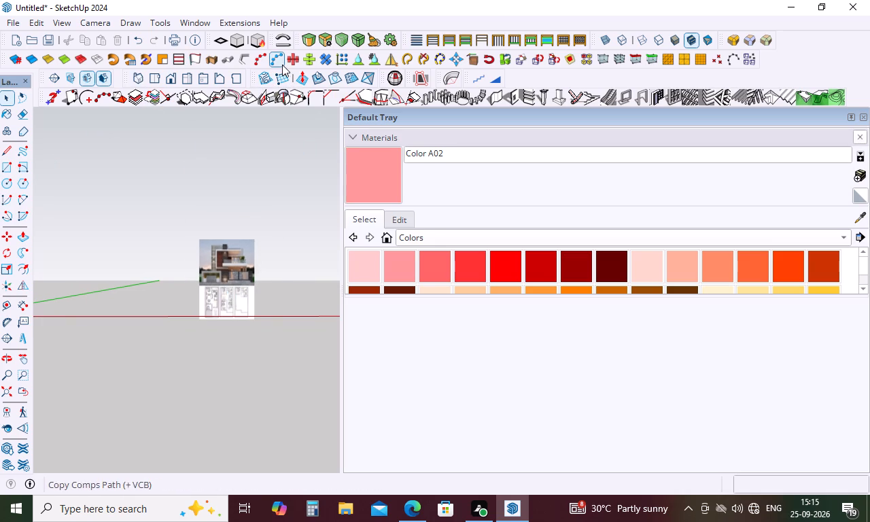
{"action": "left_click", "coordinate": [281, 78]}
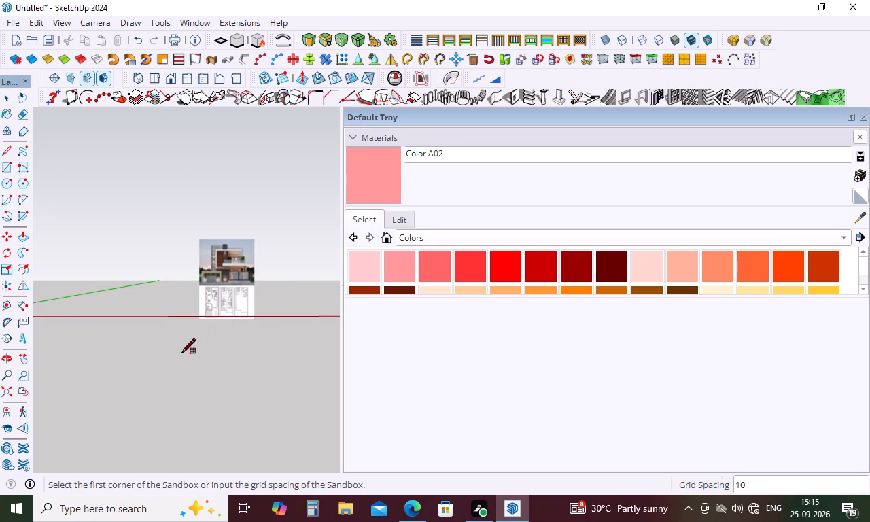
{"action": "left_click", "coordinate": [180, 359]}
{"action": "left_click", "coordinate": [234, 359]}
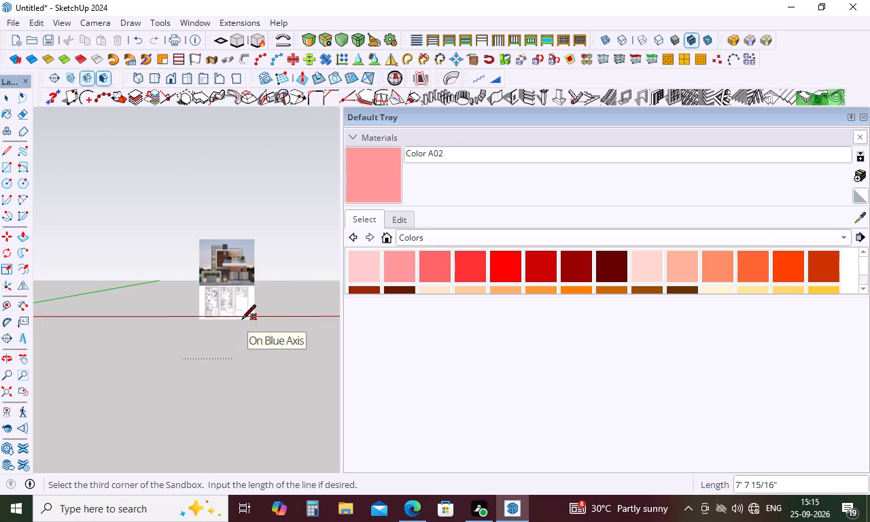
{"action": "left_click", "coordinate": [206, 321]}
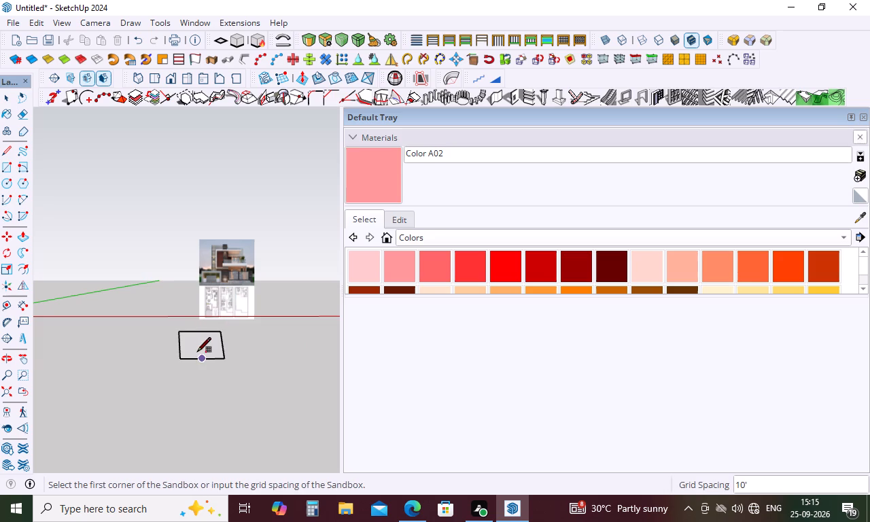
Draw a large Sandbox From Scratch terrain grid with 10' spacing, running from the small mesh back past the reference image.
{"action": "left_click", "coordinate": [196, 358]}
{"action": "left_click", "coordinate": [200, 345]}
{"action": "left_click", "coordinate": [212, 346]}
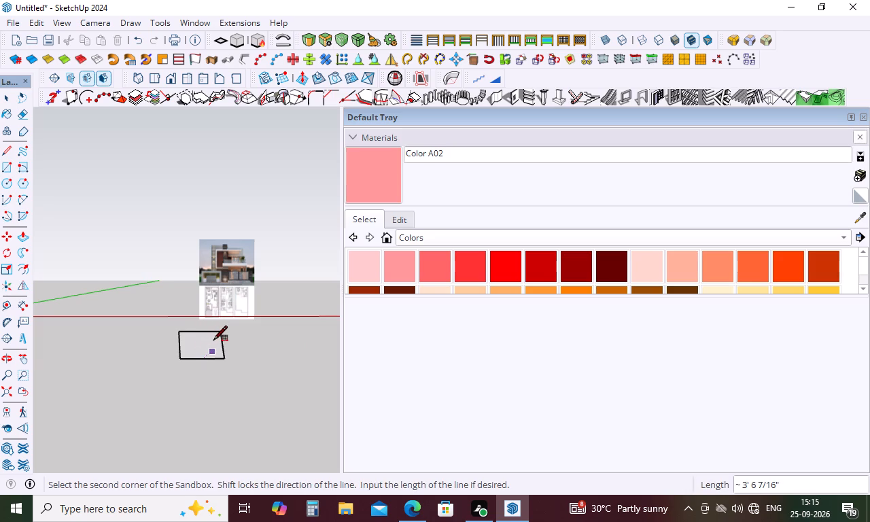
{"action": "left_click", "coordinate": [198, 383]}
{"action": "left_click", "coordinate": [233, 372]}
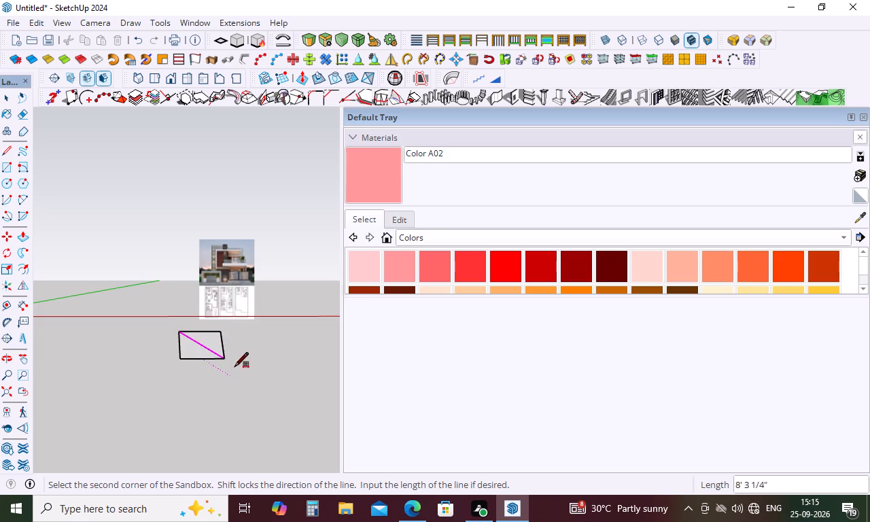
{"action": "scroll", "coordinate": [198, 301], "scroll_direction": "down", "scroll_amount": 9}
{"action": "middle_click_drag", "start_coordinate": [197, 300], "coordinate": [195, 420]}
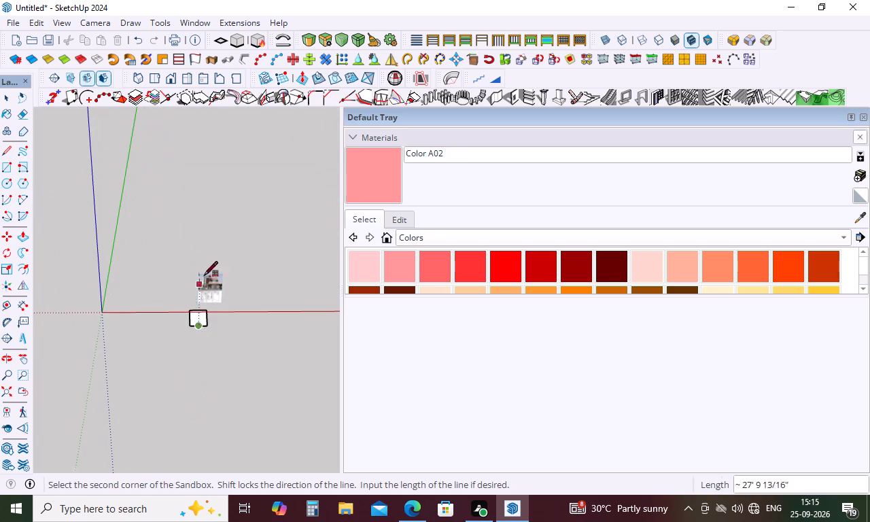
{"action": "left_click", "coordinate": [146, 173]}
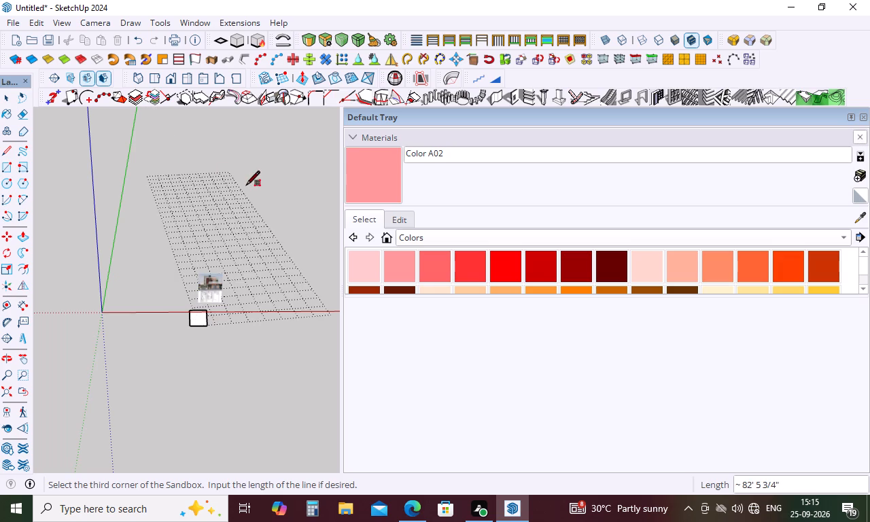
{"action": "left_click", "coordinate": [247, 183]}
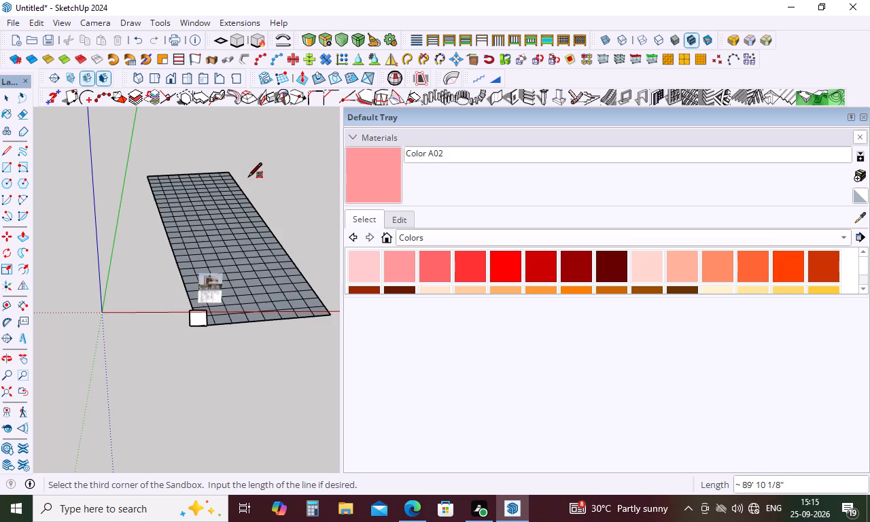
{"action": "key", "text": "space"}
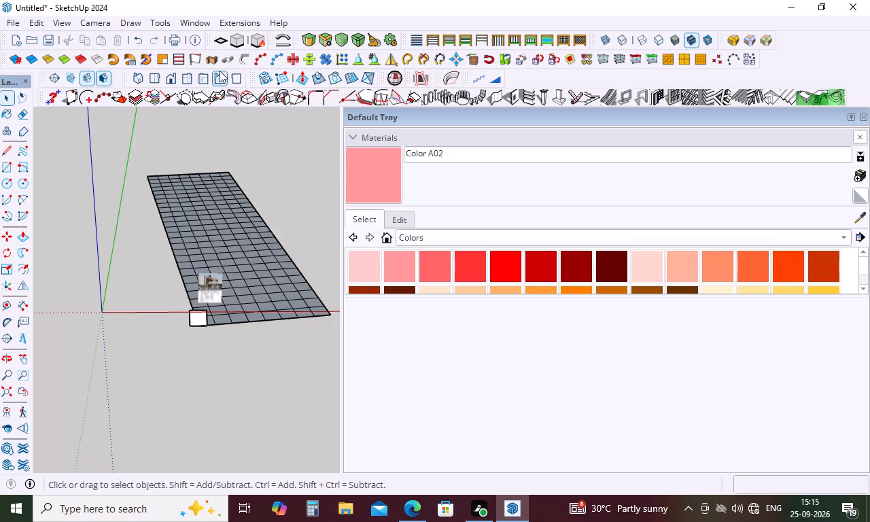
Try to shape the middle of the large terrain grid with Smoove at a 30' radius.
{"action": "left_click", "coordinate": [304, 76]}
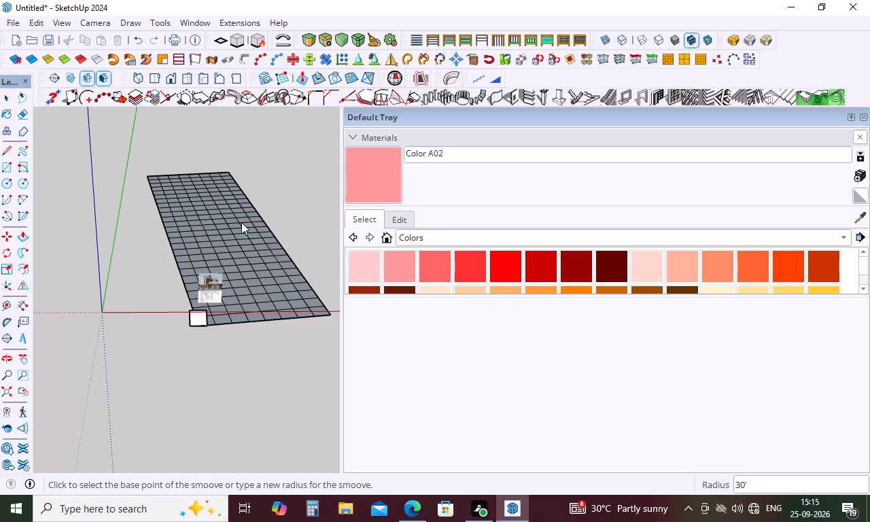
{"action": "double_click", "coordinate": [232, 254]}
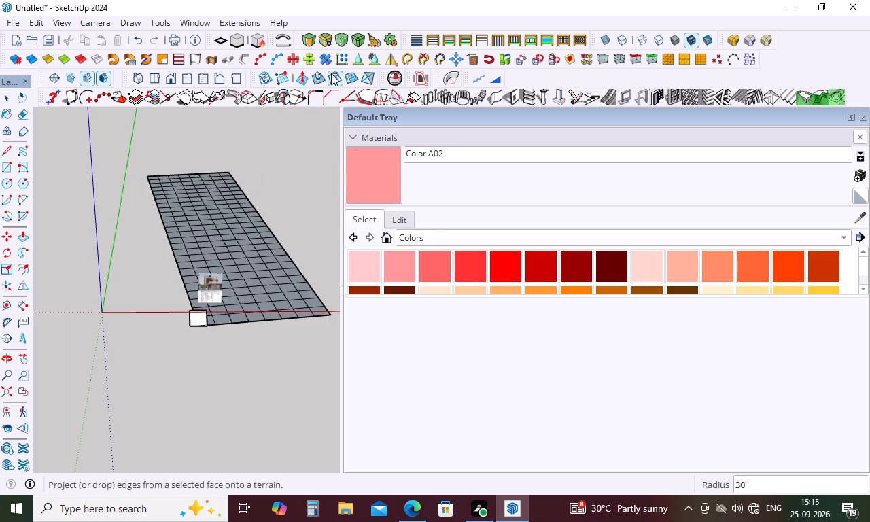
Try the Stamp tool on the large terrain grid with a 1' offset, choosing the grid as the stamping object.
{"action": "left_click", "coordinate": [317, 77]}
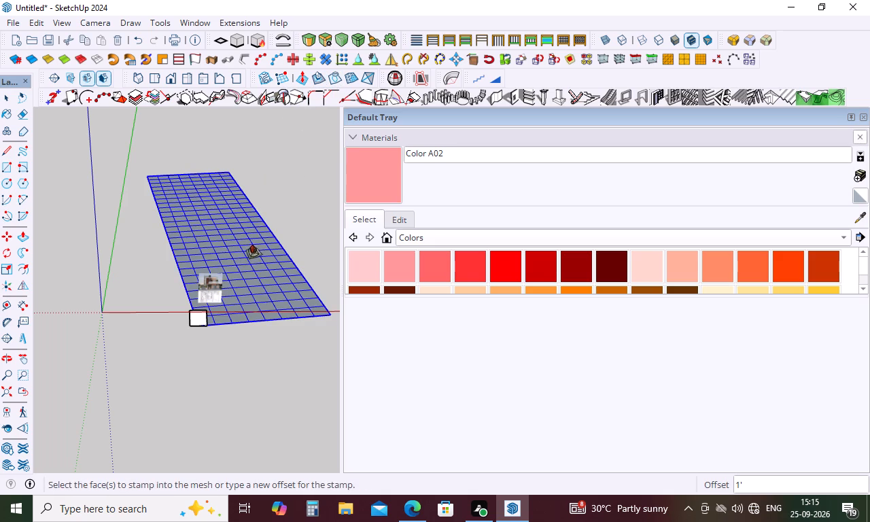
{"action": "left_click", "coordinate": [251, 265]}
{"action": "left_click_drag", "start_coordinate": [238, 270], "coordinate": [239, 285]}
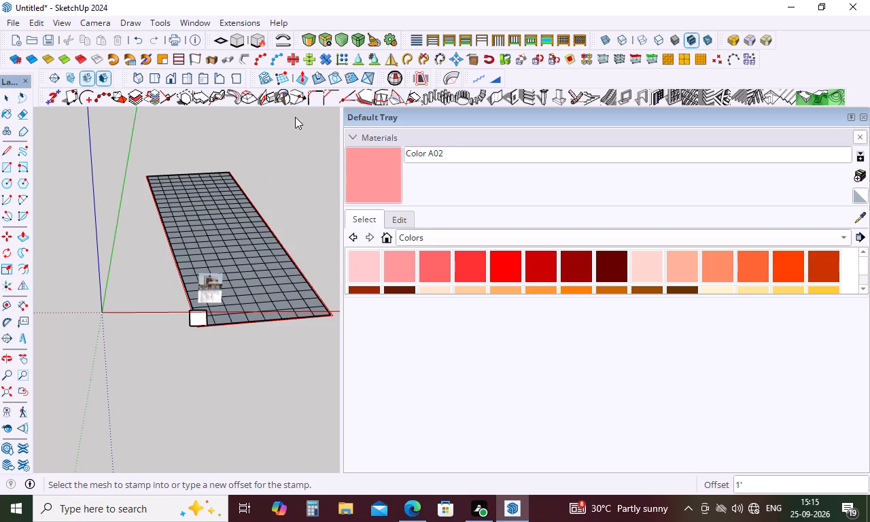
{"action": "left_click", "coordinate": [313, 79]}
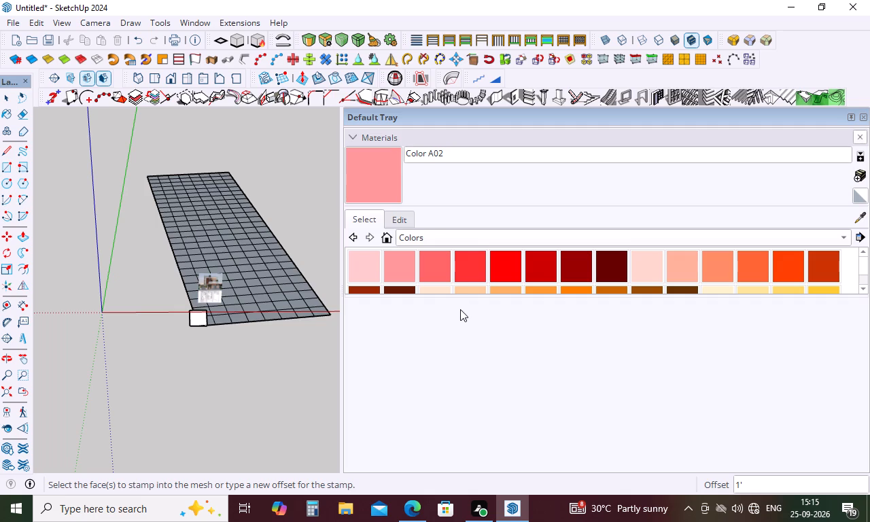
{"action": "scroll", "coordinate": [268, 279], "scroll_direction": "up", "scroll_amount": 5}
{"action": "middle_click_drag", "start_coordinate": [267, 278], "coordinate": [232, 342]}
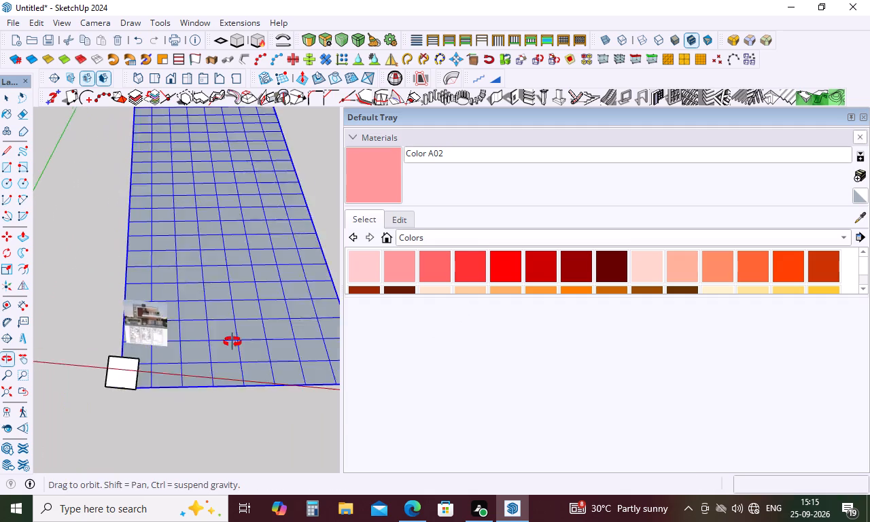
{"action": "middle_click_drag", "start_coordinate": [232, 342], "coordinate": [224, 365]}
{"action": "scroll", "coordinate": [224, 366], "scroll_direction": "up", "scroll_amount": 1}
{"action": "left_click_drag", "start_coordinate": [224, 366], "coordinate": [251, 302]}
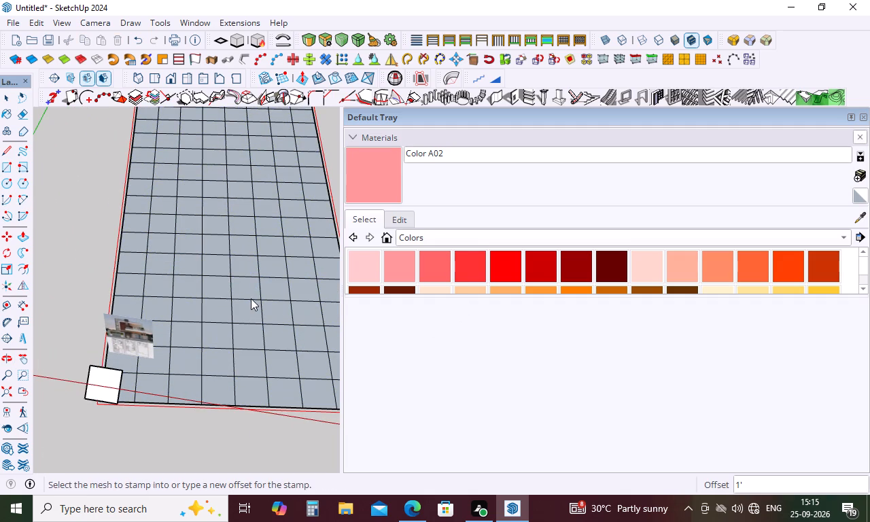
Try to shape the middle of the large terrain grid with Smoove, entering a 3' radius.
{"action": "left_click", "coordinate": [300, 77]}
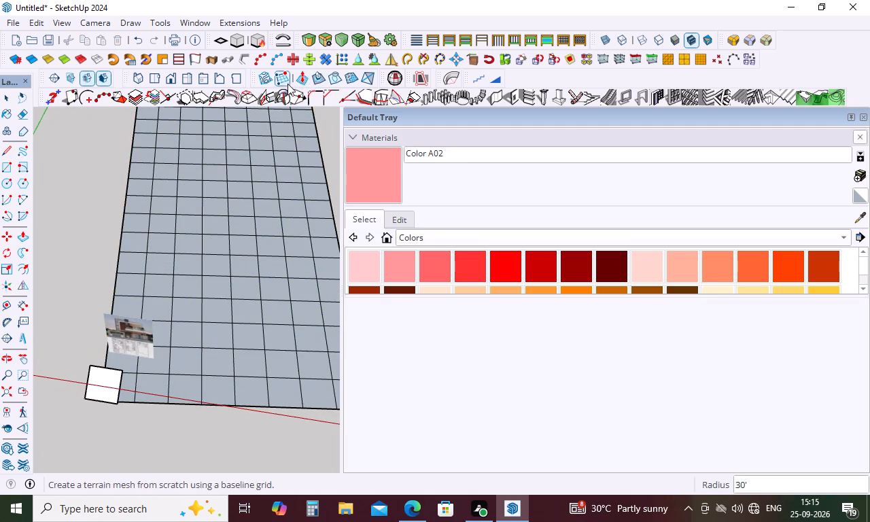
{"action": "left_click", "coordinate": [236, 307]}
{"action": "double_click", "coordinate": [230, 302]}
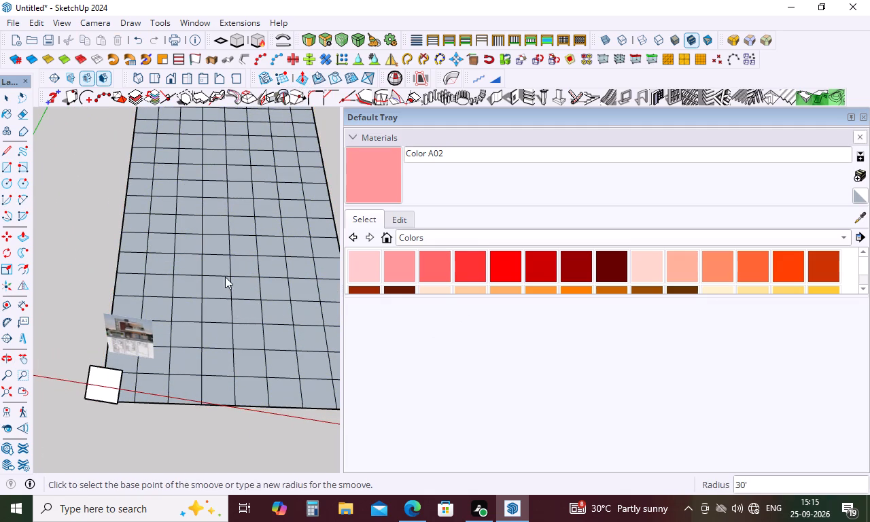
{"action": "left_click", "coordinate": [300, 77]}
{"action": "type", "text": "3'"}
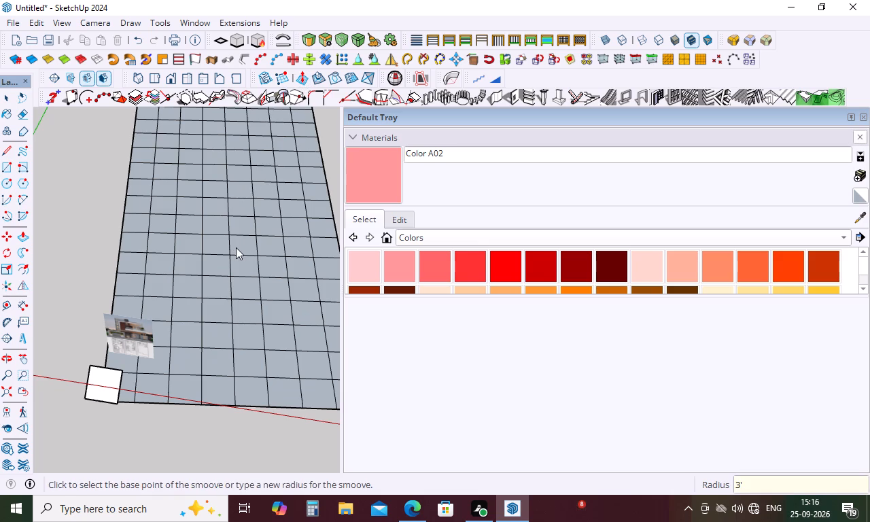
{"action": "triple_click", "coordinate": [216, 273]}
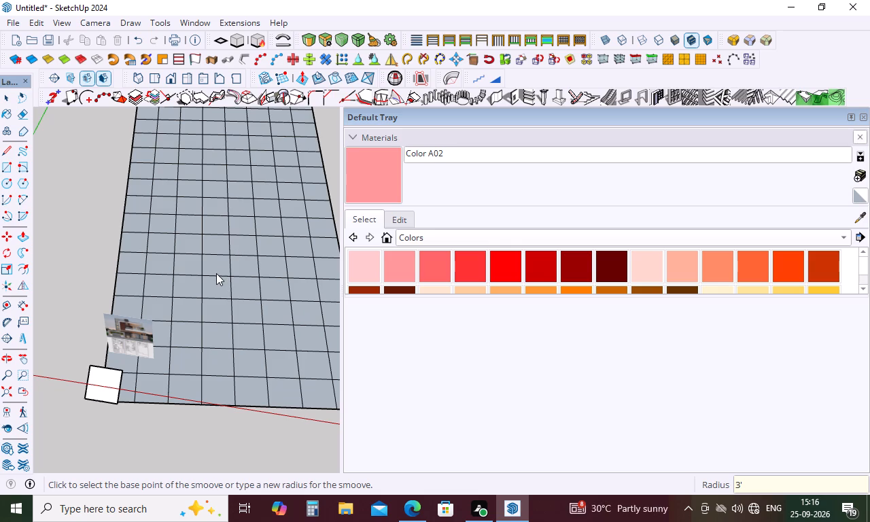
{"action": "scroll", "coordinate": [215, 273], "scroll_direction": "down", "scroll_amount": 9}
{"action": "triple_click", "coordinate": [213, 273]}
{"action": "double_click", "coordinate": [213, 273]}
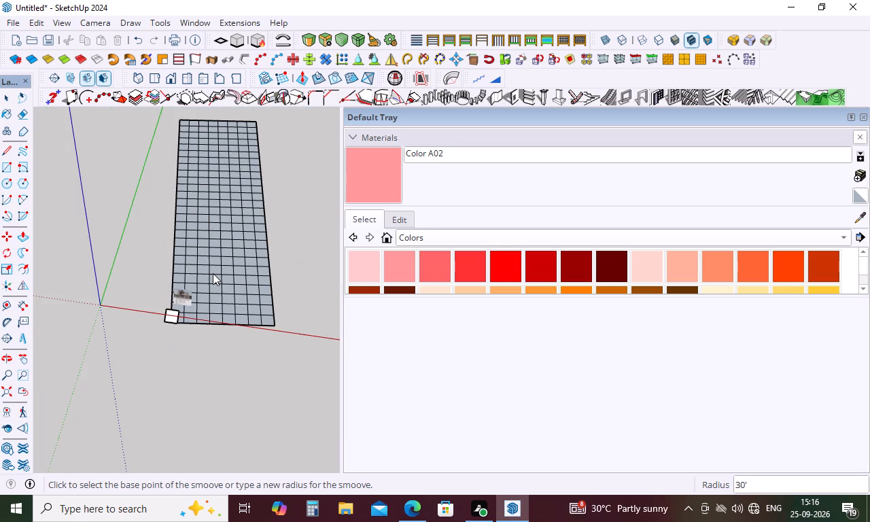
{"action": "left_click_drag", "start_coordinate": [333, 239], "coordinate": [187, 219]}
Clear the model by deleting the large terrain grid, the small flat mesh and the house reference image.
{"action": "key", "text": "space"}
{"action": "left_click_drag", "start_coordinate": [167, 125], "coordinate": [246, 211]}
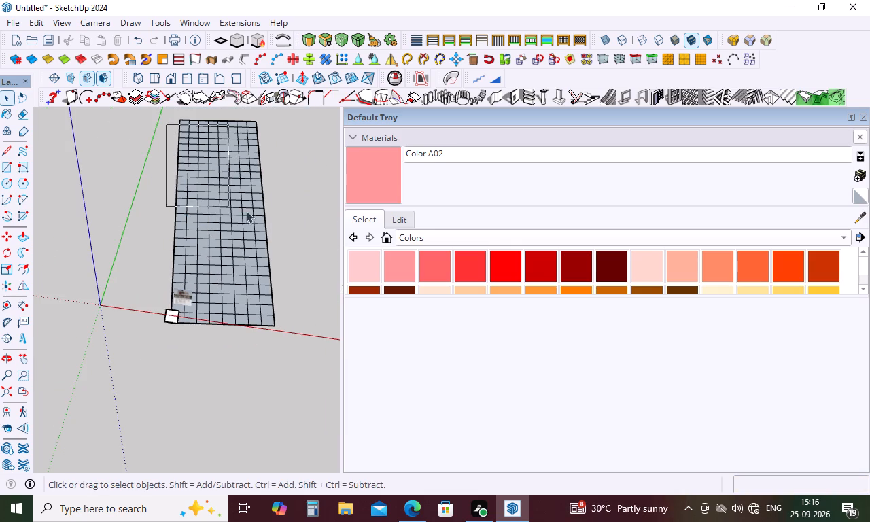
{"action": "left_click_drag", "start_coordinate": [246, 211], "coordinate": [312, 220]}
{"action": "left_click_drag", "start_coordinate": [295, 192], "coordinate": [141, 260]}
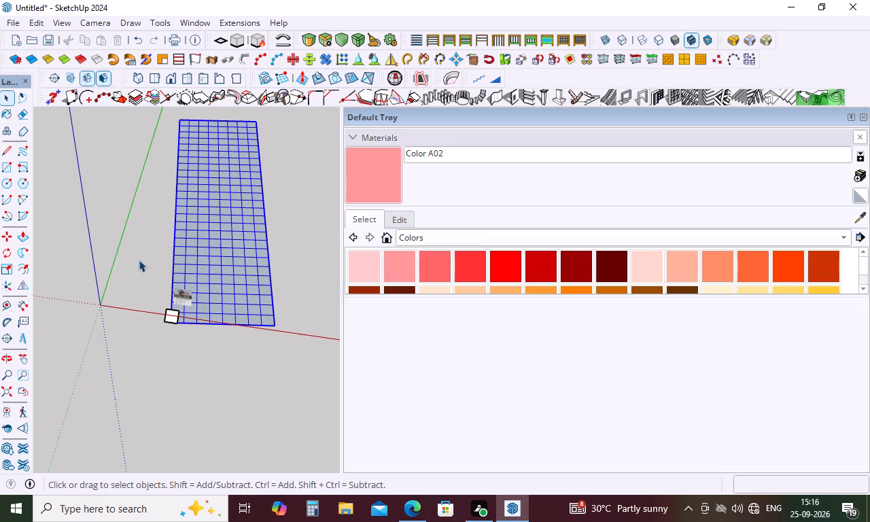
{"action": "key", "text": "Delete"}
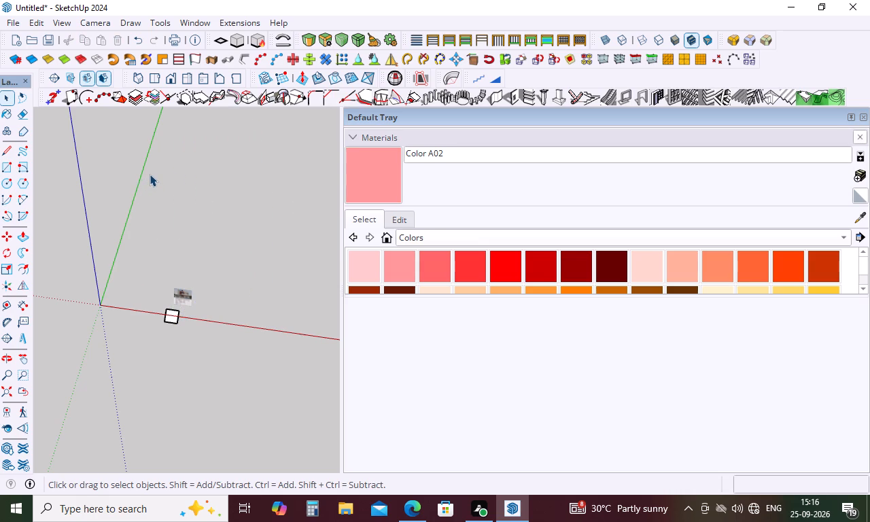
{"action": "left_click_drag", "start_coordinate": [140, 282], "coordinate": [380, 377]}
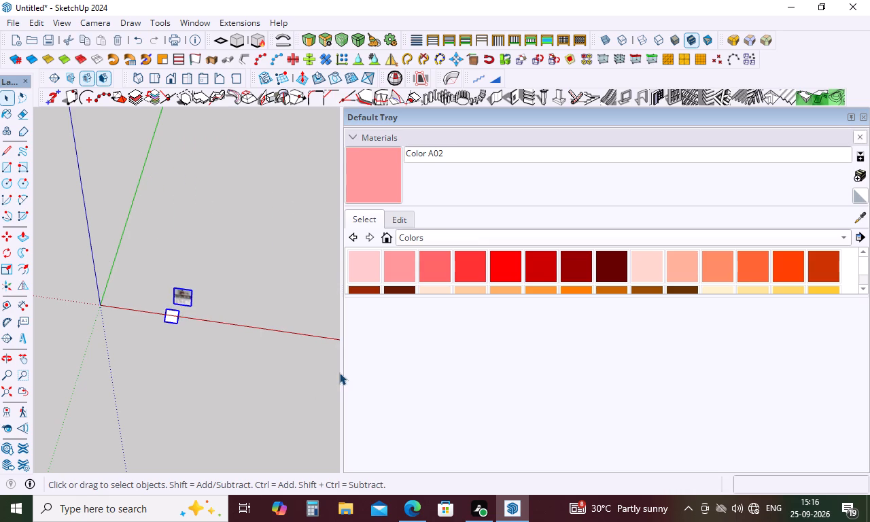
{"action": "key", "text": "Delete"}
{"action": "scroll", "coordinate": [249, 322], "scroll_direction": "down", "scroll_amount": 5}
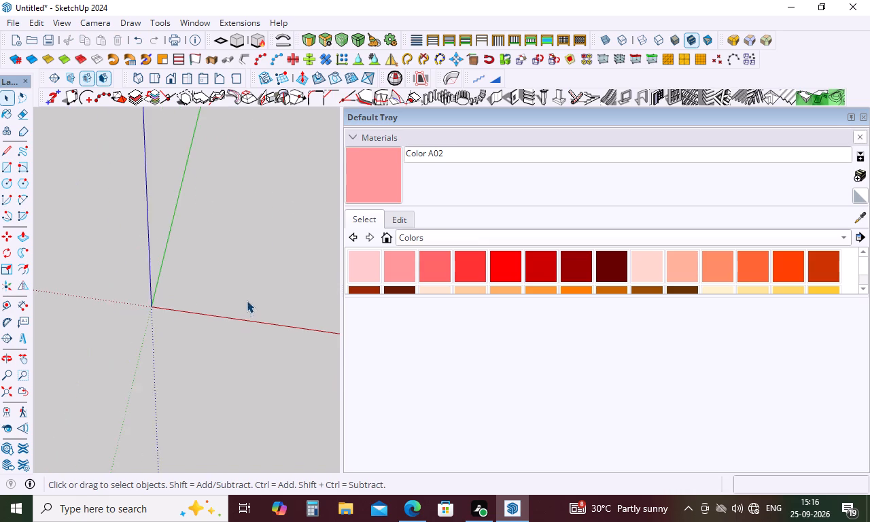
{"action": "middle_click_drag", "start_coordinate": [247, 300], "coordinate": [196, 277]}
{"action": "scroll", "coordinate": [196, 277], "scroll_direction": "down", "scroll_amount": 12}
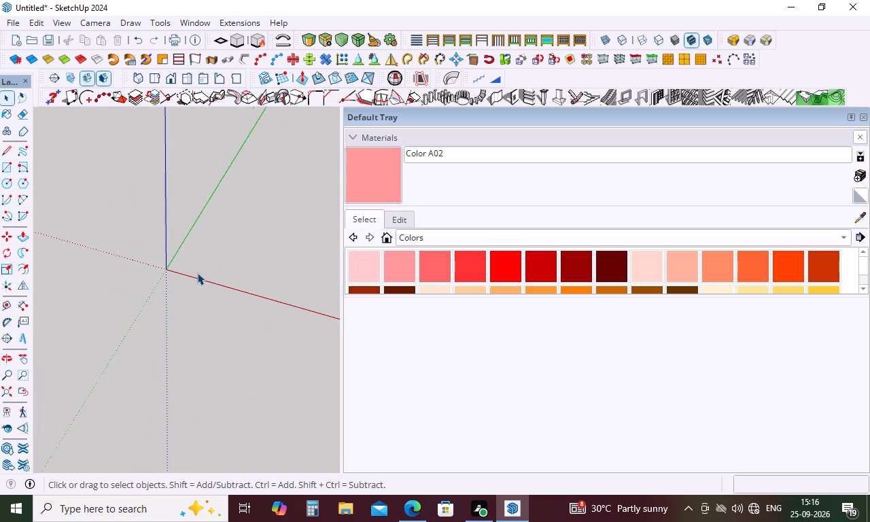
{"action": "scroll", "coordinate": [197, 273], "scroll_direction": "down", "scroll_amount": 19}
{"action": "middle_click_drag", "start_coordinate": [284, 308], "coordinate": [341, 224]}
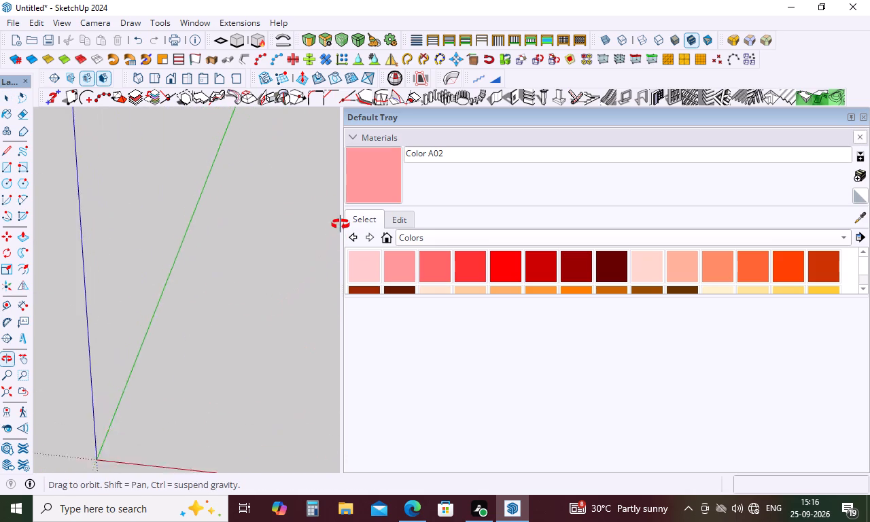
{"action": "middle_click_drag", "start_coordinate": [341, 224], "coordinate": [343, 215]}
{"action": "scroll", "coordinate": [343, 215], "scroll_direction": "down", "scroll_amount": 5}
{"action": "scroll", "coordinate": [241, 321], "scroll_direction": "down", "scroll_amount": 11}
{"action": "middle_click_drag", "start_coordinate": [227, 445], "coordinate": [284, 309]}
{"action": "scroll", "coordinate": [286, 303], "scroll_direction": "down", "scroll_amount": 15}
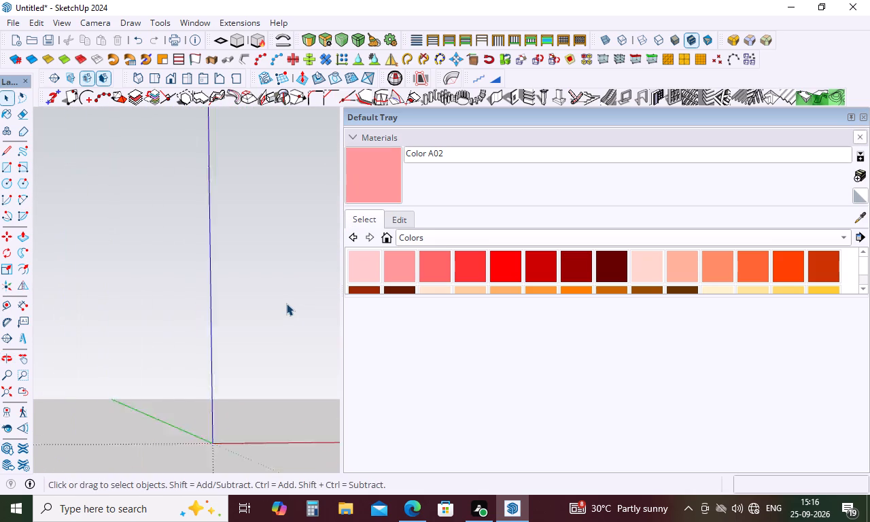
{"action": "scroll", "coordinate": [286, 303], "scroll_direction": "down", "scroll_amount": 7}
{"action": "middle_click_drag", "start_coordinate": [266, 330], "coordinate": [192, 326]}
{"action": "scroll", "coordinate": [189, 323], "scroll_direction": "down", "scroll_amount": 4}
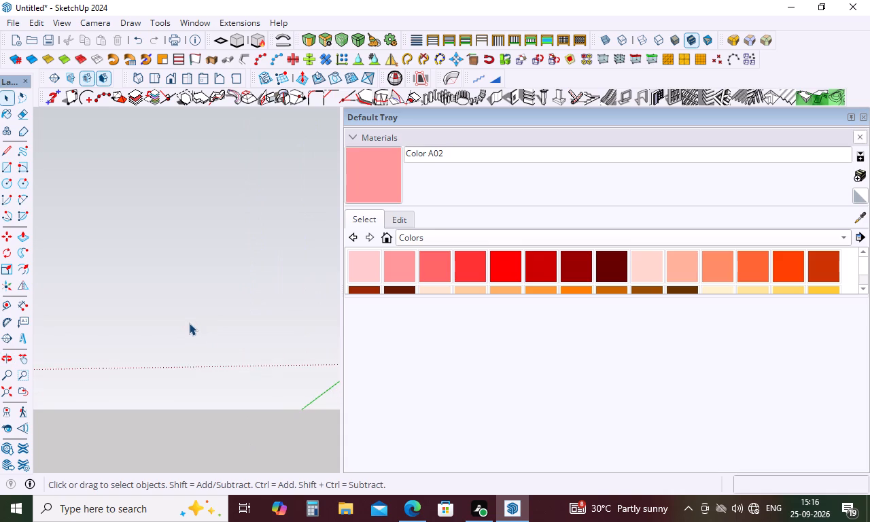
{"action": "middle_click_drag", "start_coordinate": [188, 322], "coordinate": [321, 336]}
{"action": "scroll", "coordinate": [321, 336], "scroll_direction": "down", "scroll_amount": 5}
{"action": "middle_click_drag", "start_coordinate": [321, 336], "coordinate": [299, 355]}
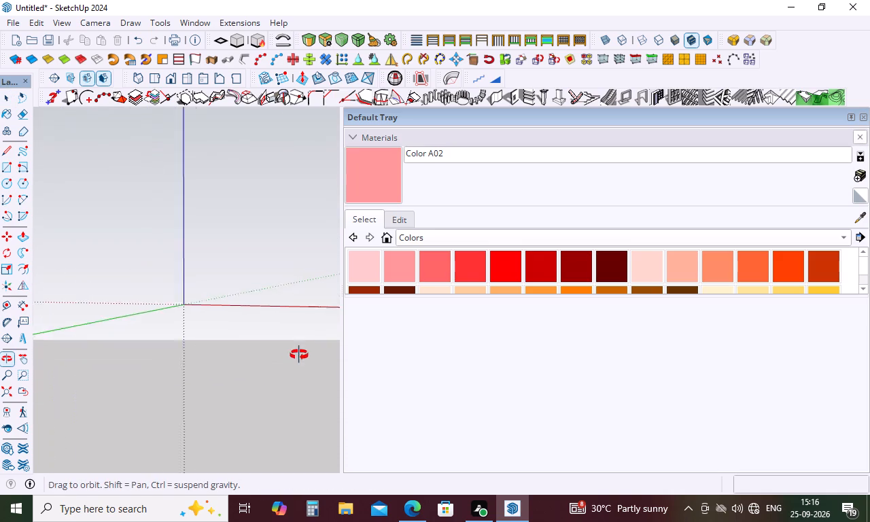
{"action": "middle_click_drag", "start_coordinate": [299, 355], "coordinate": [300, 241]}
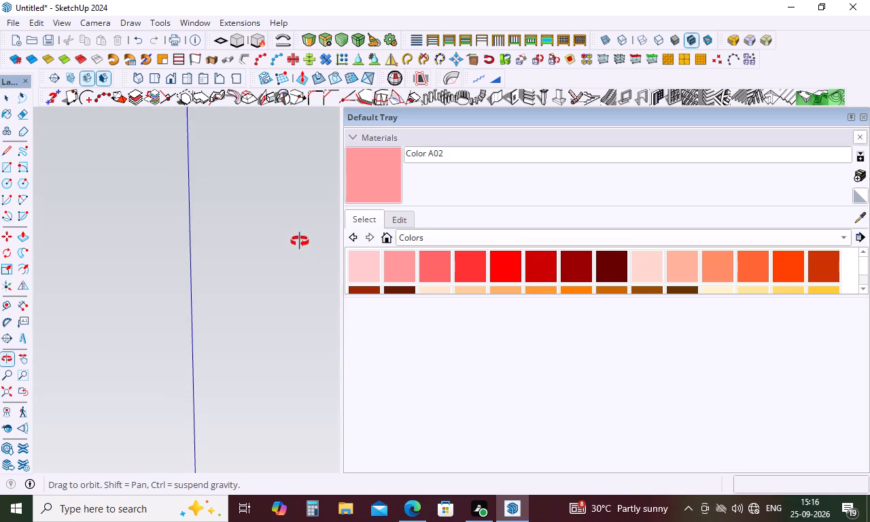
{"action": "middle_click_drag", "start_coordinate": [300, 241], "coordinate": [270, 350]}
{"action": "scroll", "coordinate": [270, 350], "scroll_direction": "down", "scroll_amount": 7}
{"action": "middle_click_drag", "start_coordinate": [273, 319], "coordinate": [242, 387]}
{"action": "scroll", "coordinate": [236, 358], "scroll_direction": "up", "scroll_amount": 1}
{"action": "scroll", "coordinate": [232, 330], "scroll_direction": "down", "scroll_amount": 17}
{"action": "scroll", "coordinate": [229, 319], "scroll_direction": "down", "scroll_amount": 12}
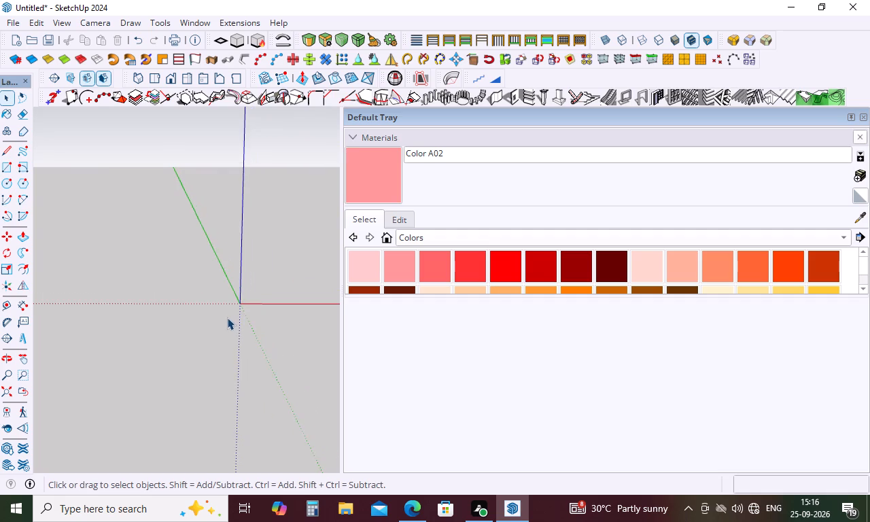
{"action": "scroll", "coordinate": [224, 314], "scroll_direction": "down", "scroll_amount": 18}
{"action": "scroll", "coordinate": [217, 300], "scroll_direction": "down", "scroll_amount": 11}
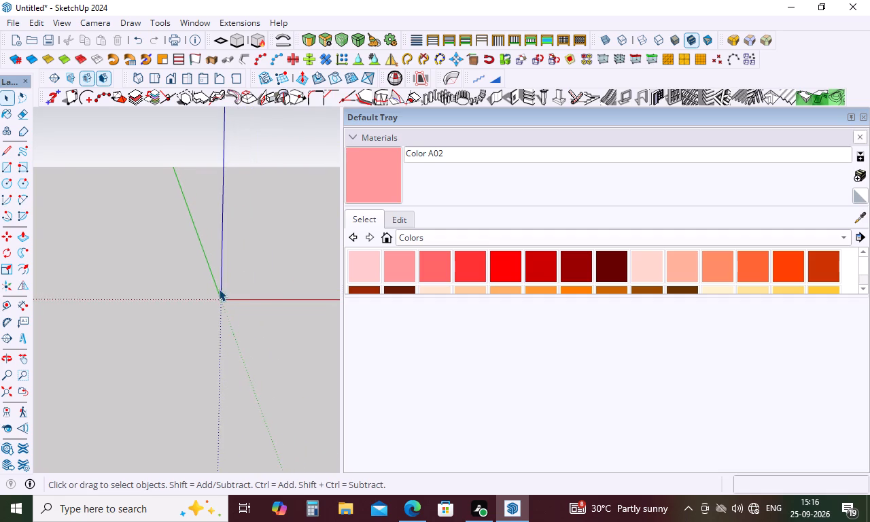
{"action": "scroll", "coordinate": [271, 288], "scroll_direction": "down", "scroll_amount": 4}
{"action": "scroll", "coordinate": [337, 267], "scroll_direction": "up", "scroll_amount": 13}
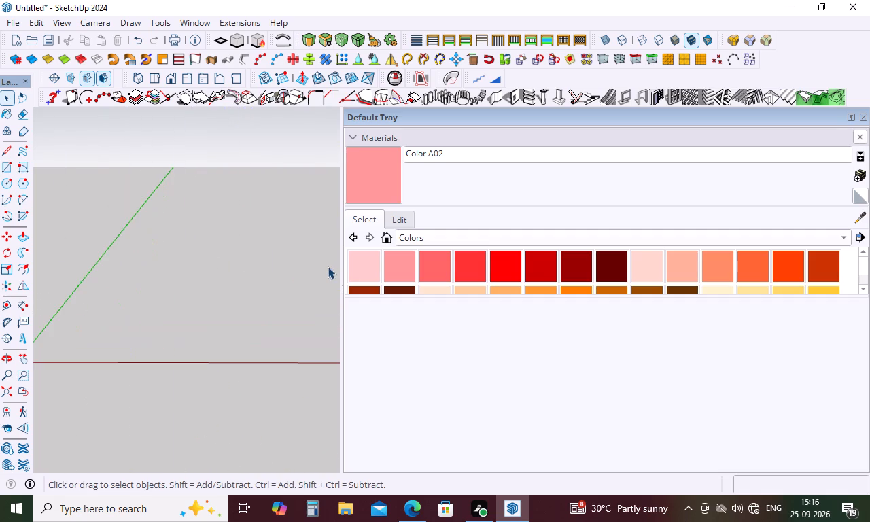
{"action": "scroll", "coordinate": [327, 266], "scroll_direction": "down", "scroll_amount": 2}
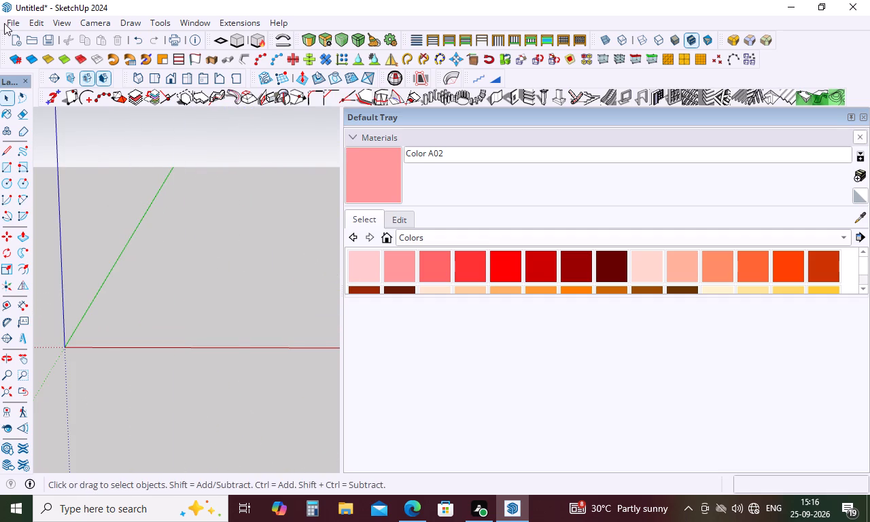
Import f6b1f5ace65fac3af9ea5b5a6a14a424.jpg from Downloads as an image, with one corner at the origin and about 65251' tall.
{"action": "left_click", "coordinate": [4, 23]}
{"action": "left_click", "coordinate": [36, 213]}
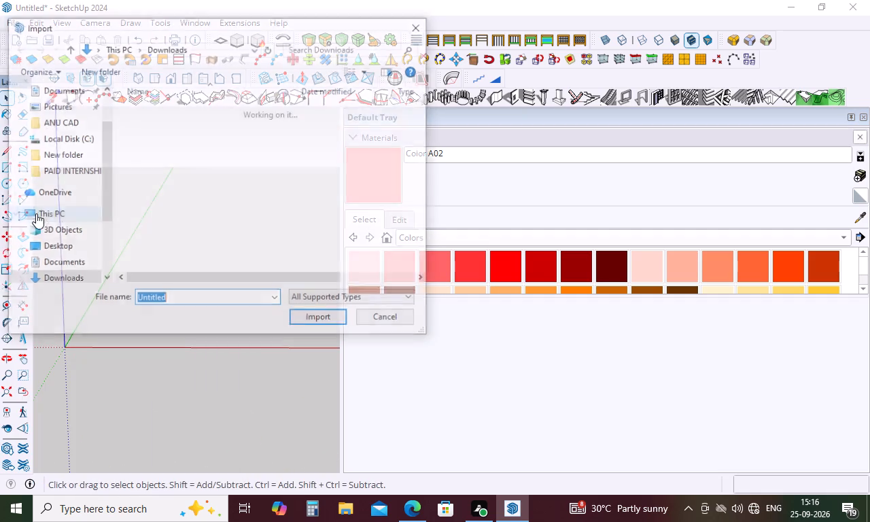
{"action": "left_click", "coordinate": [228, 170]}
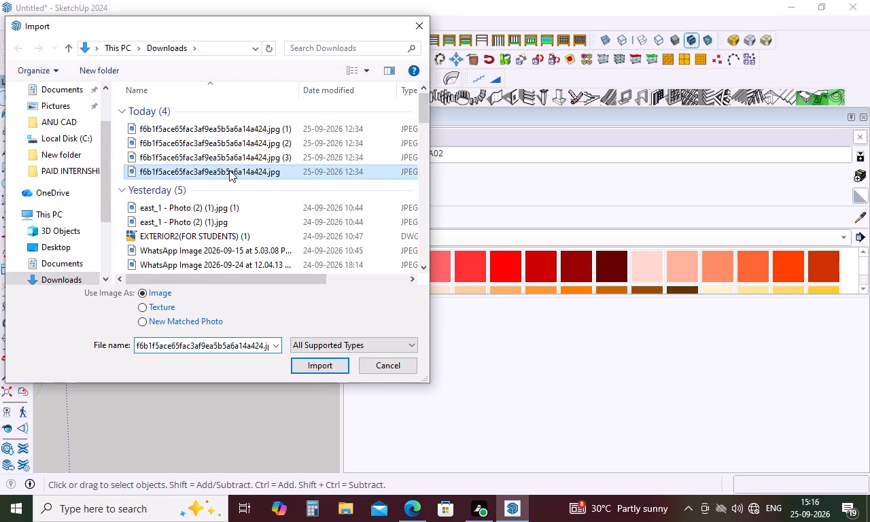
{"action": "left_click", "coordinate": [327, 365]}
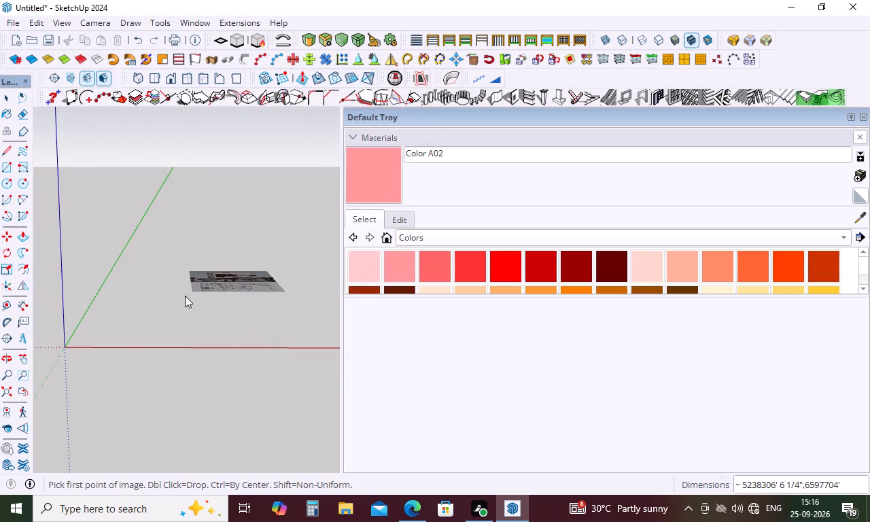
{"action": "left_click", "coordinate": [68, 344]}
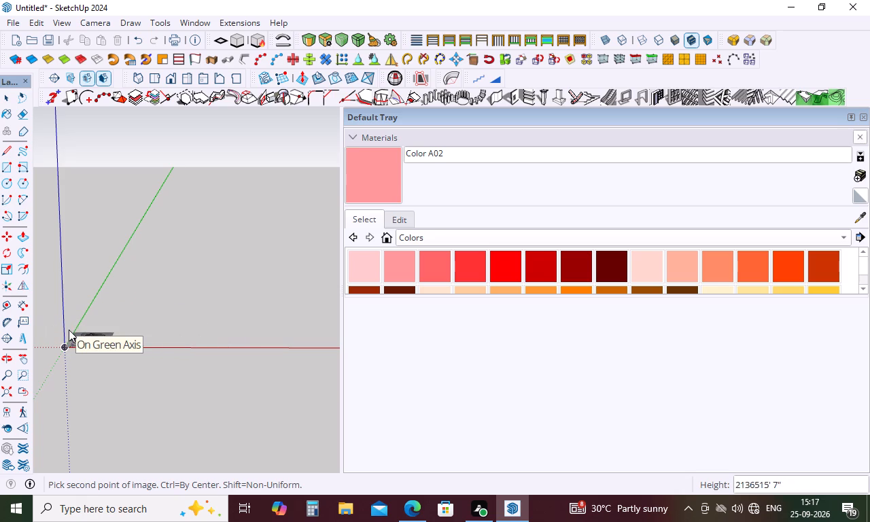
{"action": "scroll", "coordinate": [67, 332], "scroll_direction": "down", "scroll_amount": 8}
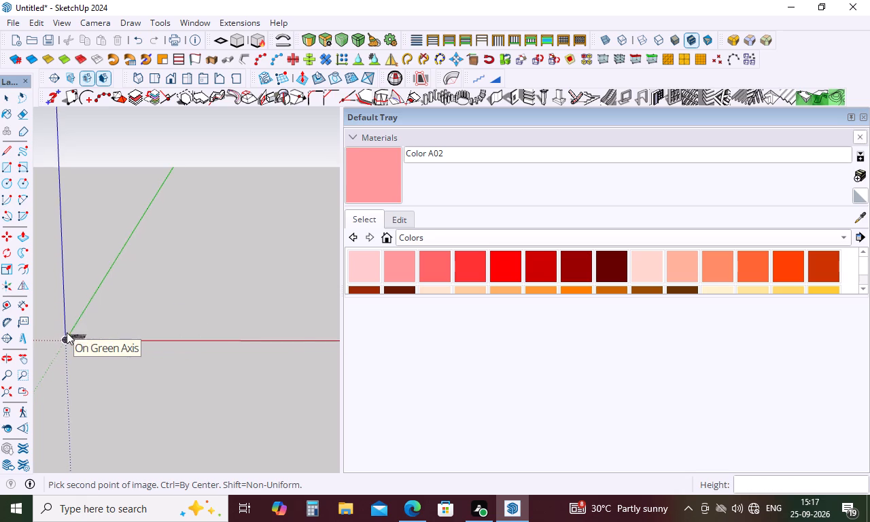
{"action": "scroll", "coordinate": [48, 334], "scroll_direction": "up", "scroll_amount": 16}
{"action": "scroll", "coordinate": [74, 336], "scroll_direction": "up", "scroll_amount": 5}
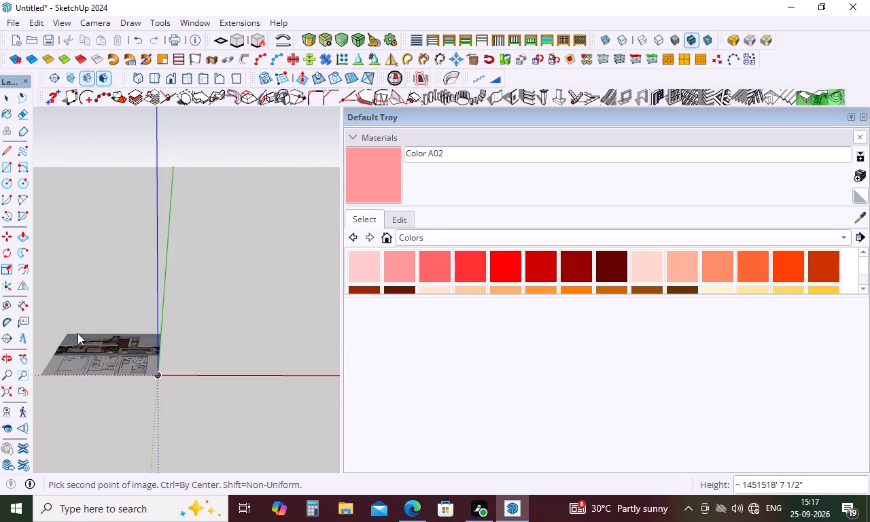
{"action": "scroll", "coordinate": [77, 333], "scroll_direction": "up", "scroll_amount": 6}
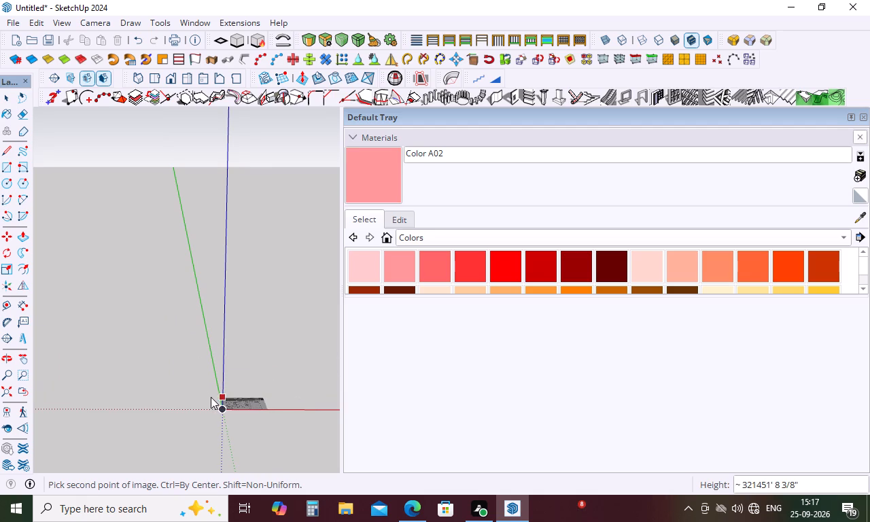
{"action": "left_click", "coordinate": [213, 404]}
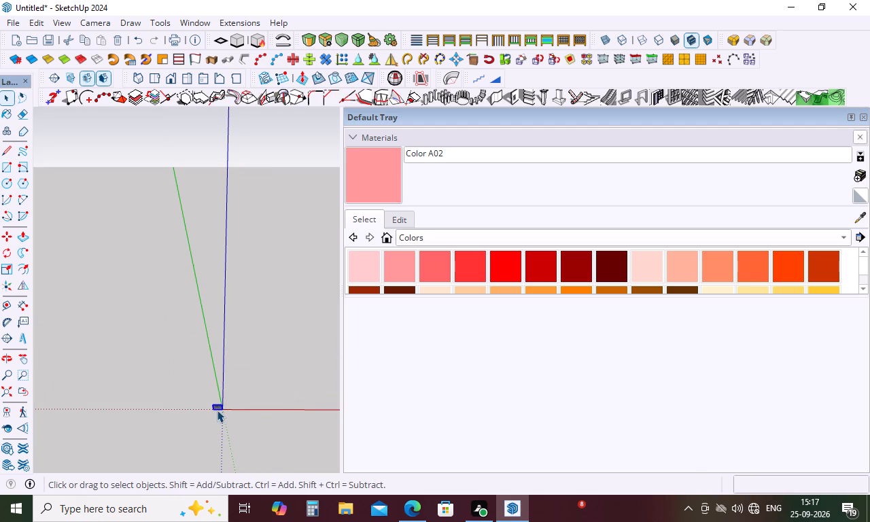
Measure the height of the imported house image along its edge away from the origin, using a trial dimension.
{"action": "scroll", "coordinate": [217, 410], "scroll_direction": "up", "scroll_amount": 16}
{"action": "scroll", "coordinate": [192, 456], "scroll_direction": "up", "scroll_amount": 11}
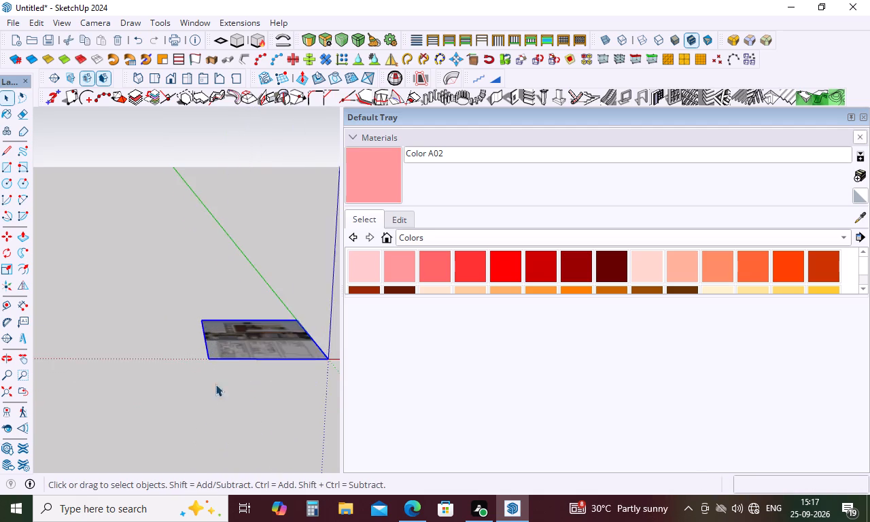
{"action": "scroll", "coordinate": [234, 367], "scroll_direction": "up", "scroll_amount": 5}
{"action": "middle_click_drag", "start_coordinate": [196, 324], "coordinate": [169, 442]}
{"action": "scroll", "coordinate": [181, 371], "scroll_direction": "down", "scroll_amount": 12}
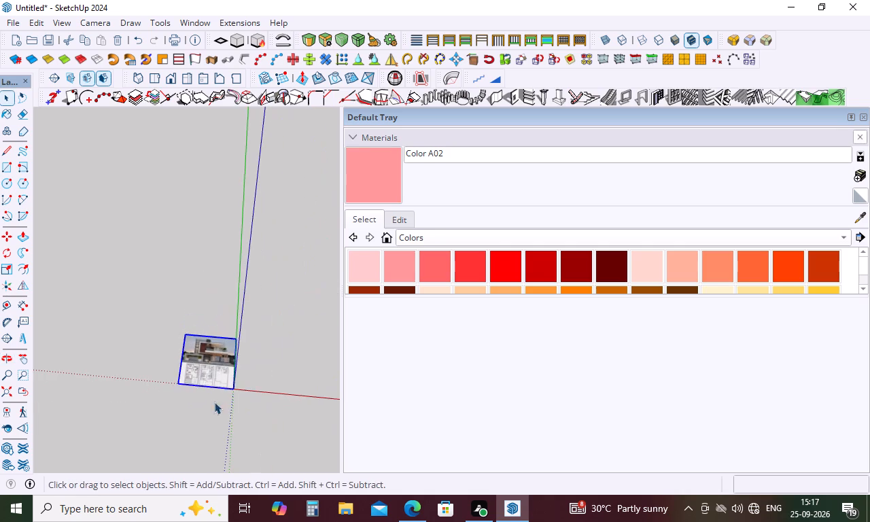
{"action": "middle_click_drag", "start_coordinate": [245, 419], "coordinate": [298, 485]}
{"action": "scroll", "coordinate": [238, 340], "scroll_direction": "up", "scroll_amount": 5}
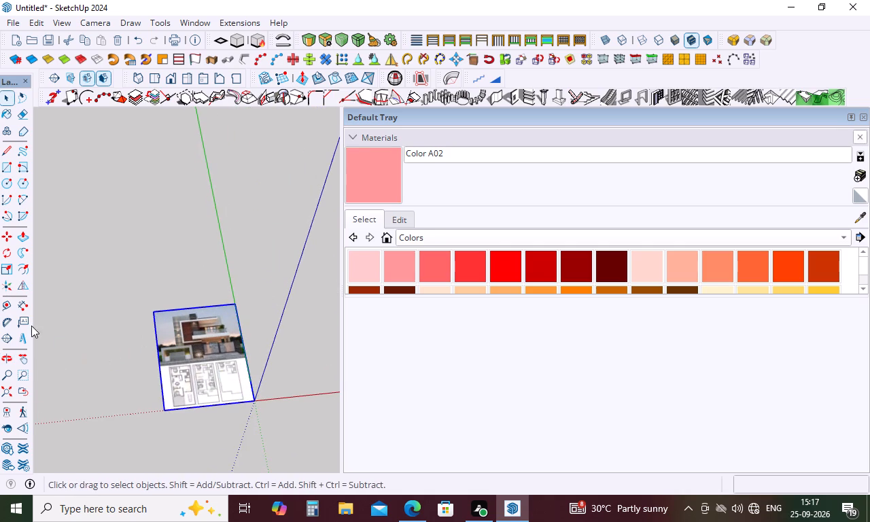
{"action": "left_click", "coordinate": [24, 309]}
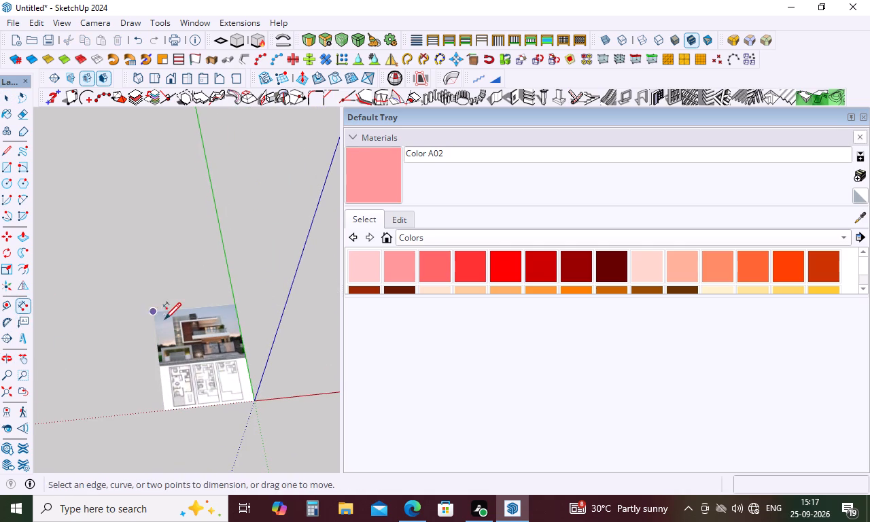
{"action": "left_click", "coordinate": [157, 314]}
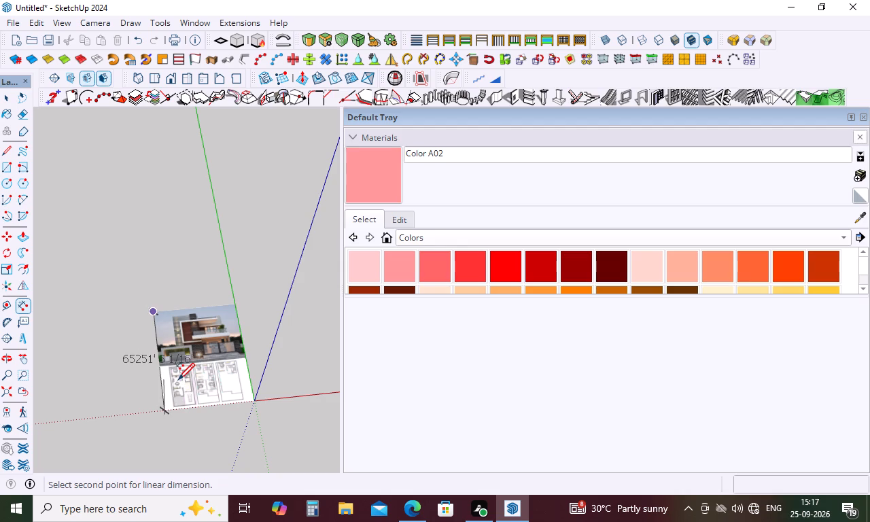
{"action": "key", "text": "space"}
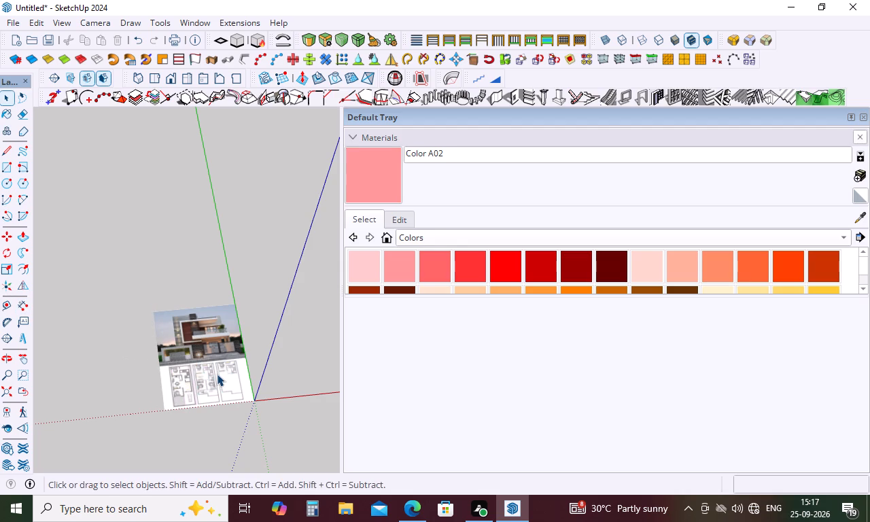
Scale the house image down toward the origin, to about 0.15 along green and 0.16 along red.
{"action": "key", "text": "s"}
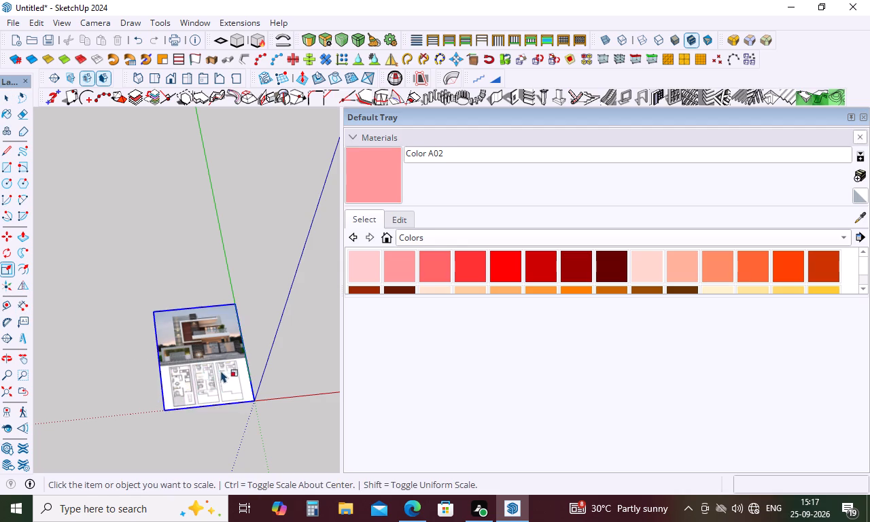
{"action": "left_click", "coordinate": [221, 370]}
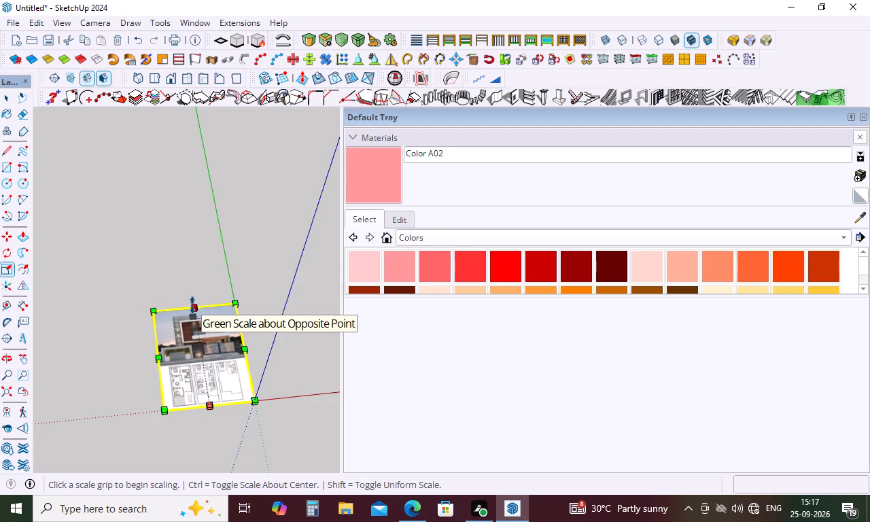
{"action": "left_click", "coordinate": [196, 305]}
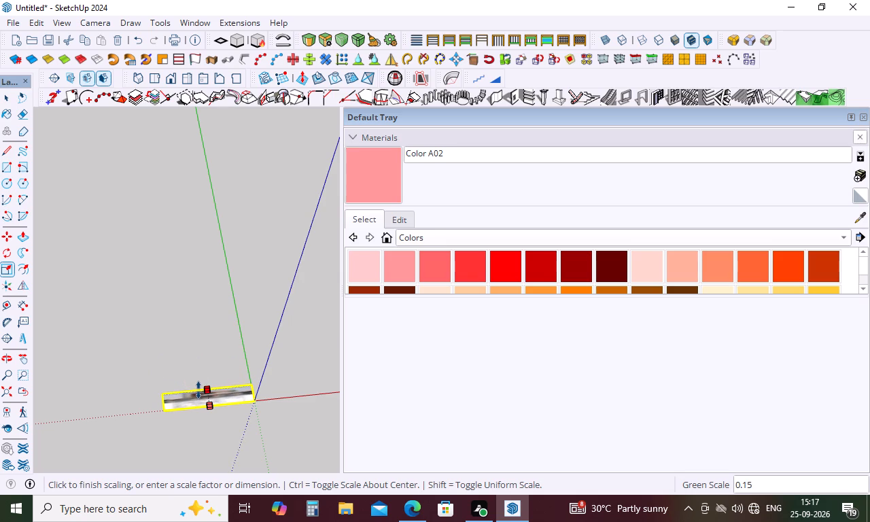
{"action": "left_click", "coordinate": [198, 390]}
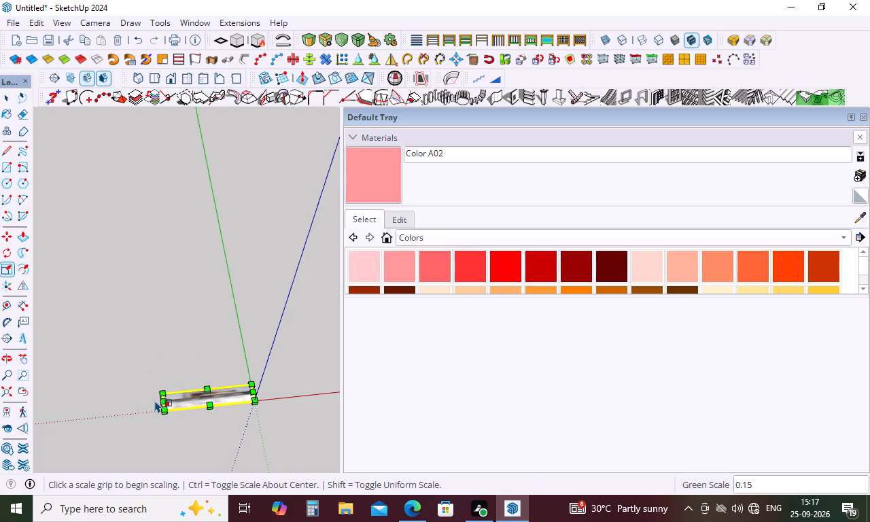
{"action": "left_click", "coordinate": [162, 401]}
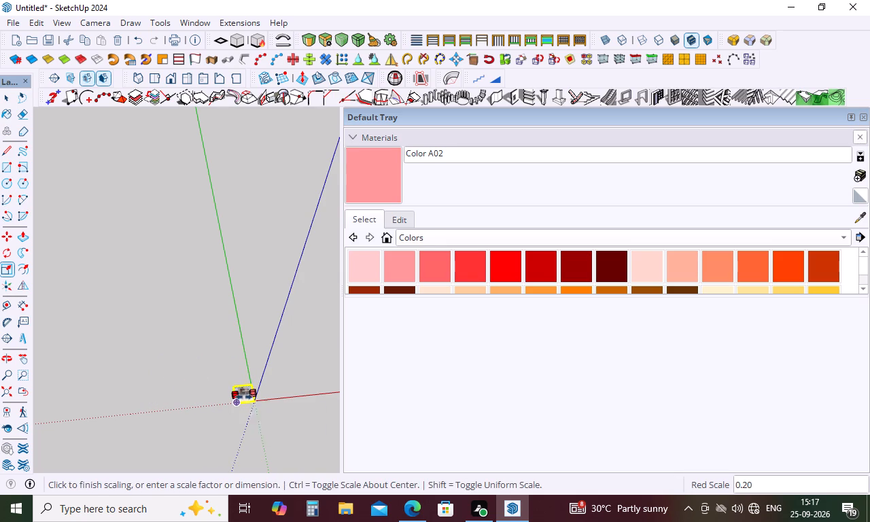
{"action": "scroll", "coordinate": [243, 394], "scroll_direction": "up", "scroll_amount": 4}
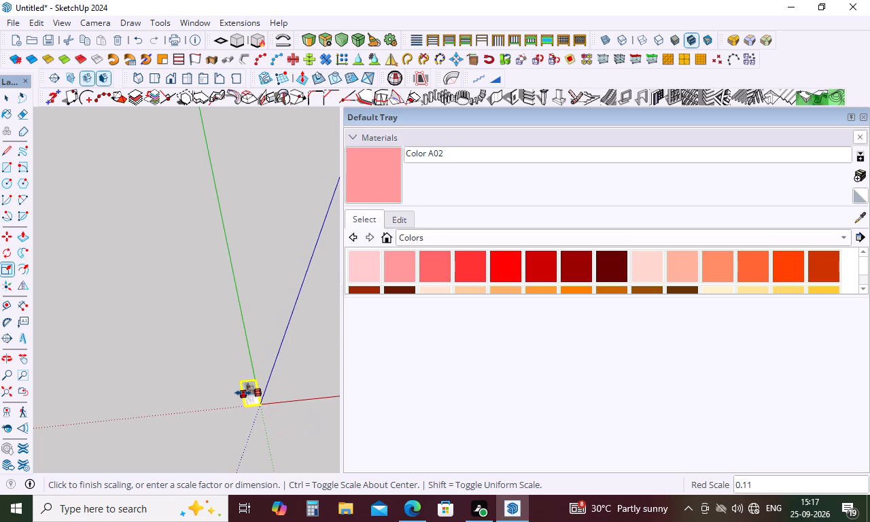
{"action": "left_click", "coordinate": [236, 394]}
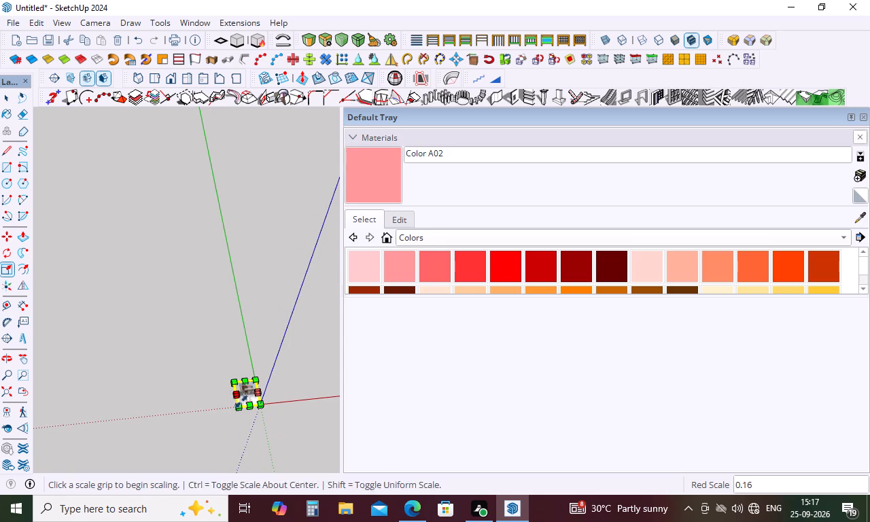
{"action": "key", "text": "space"}
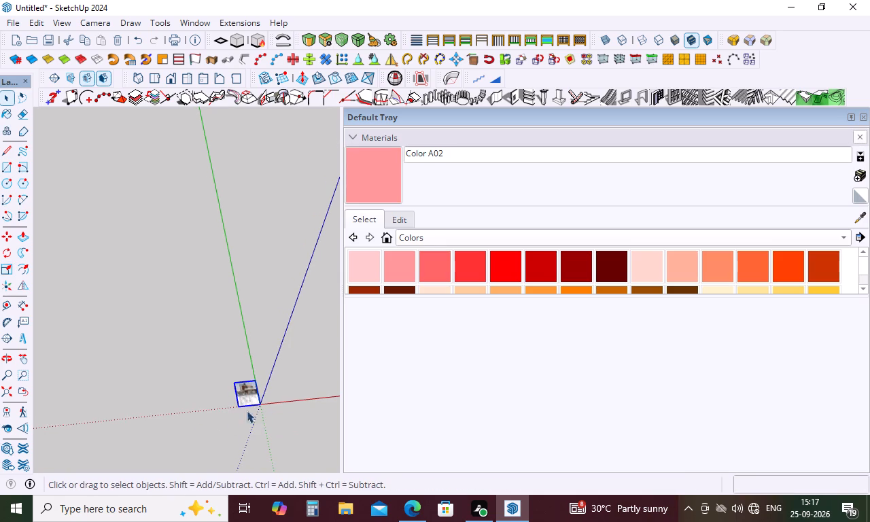
Recheck the scaled house image's height with a trial dimension along the edge away from the origin.
{"action": "scroll", "coordinate": [263, 402], "scroll_direction": "up", "scroll_amount": 19}
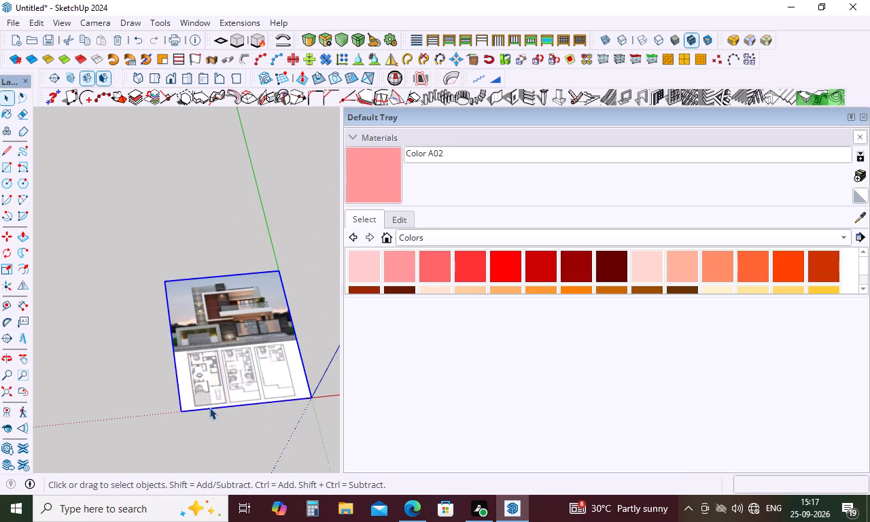
{"action": "left_click", "coordinate": [24, 304]}
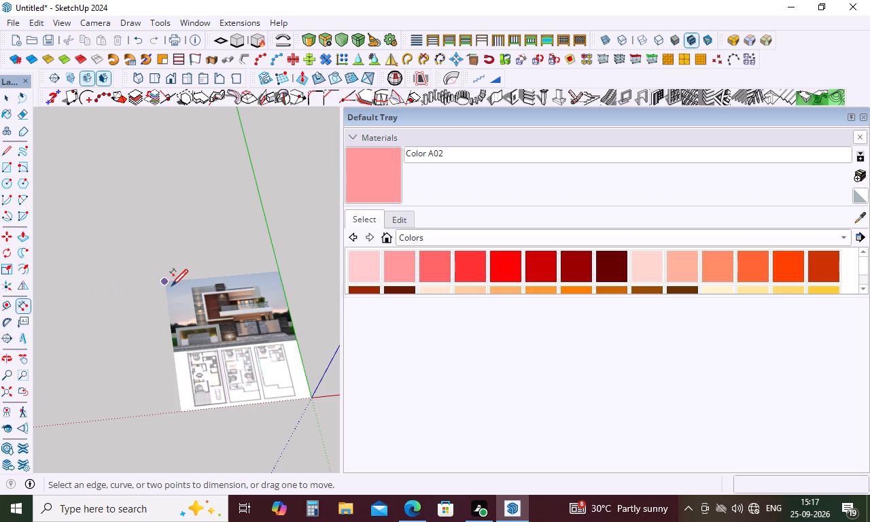
{"action": "left_click", "coordinate": [164, 280]}
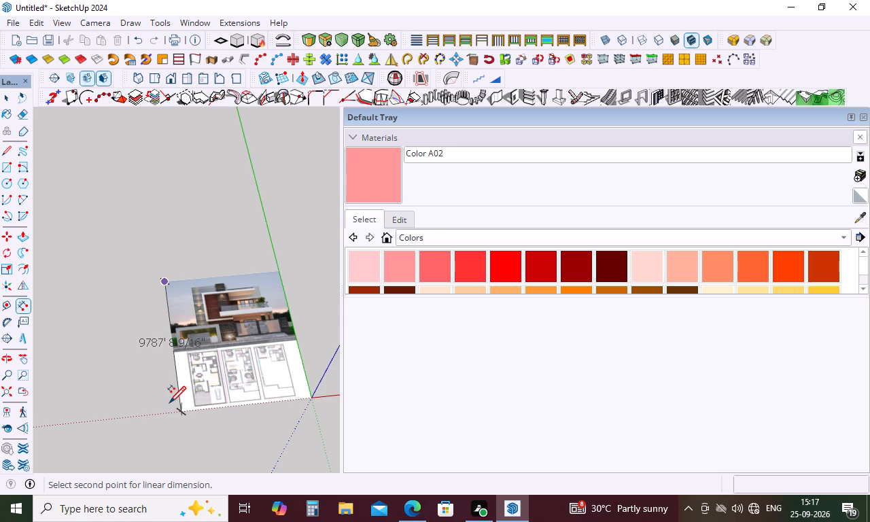
{"action": "key", "text": "Escape"}
Scale the house image down again toward the origin, by about 0.11 along both red and green.
{"action": "key", "text": "s"}
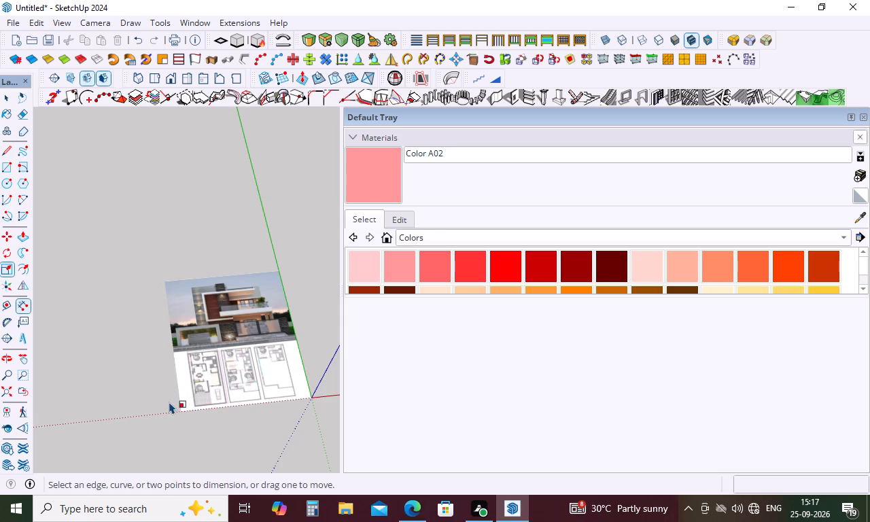
{"action": "left_click", "coordinate": [200, 393]}
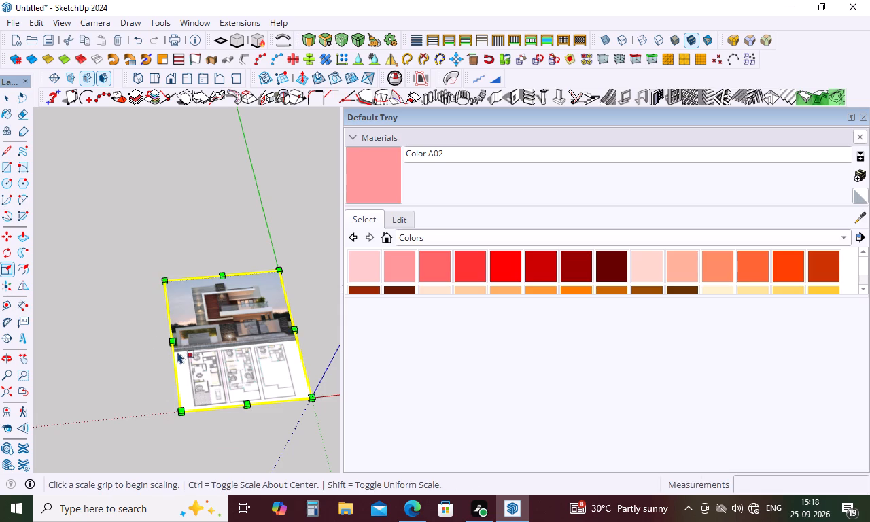
{"action": "left_click", "coordinate": [173, 338]}
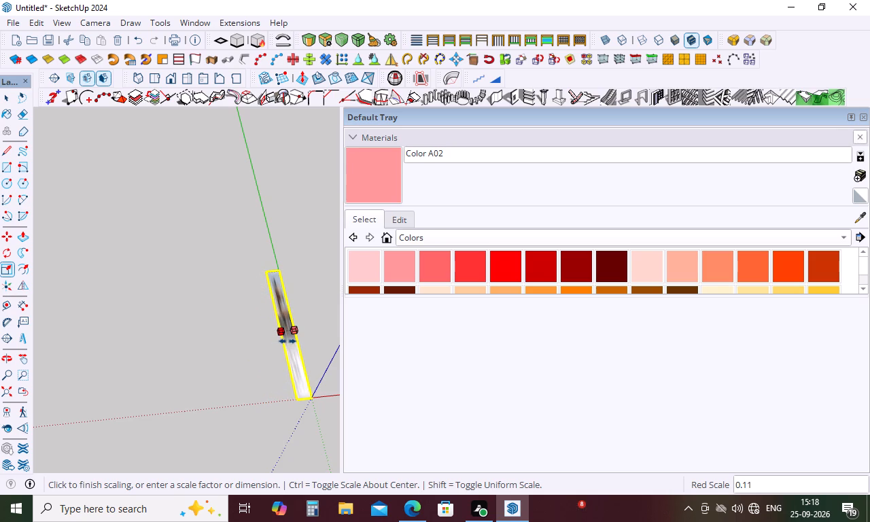
{"action": "left_click", "coordinate": [288, 341]}
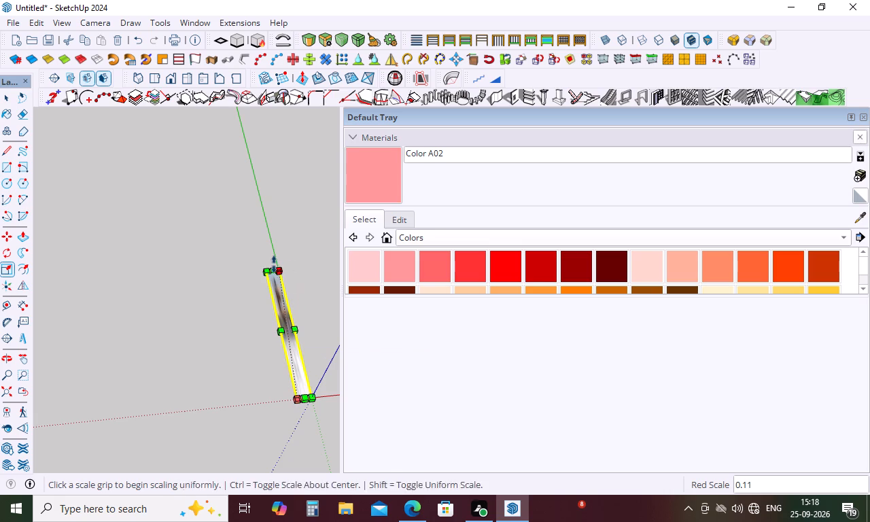
{"action": "left_click", "coordinate": [272, 265]}
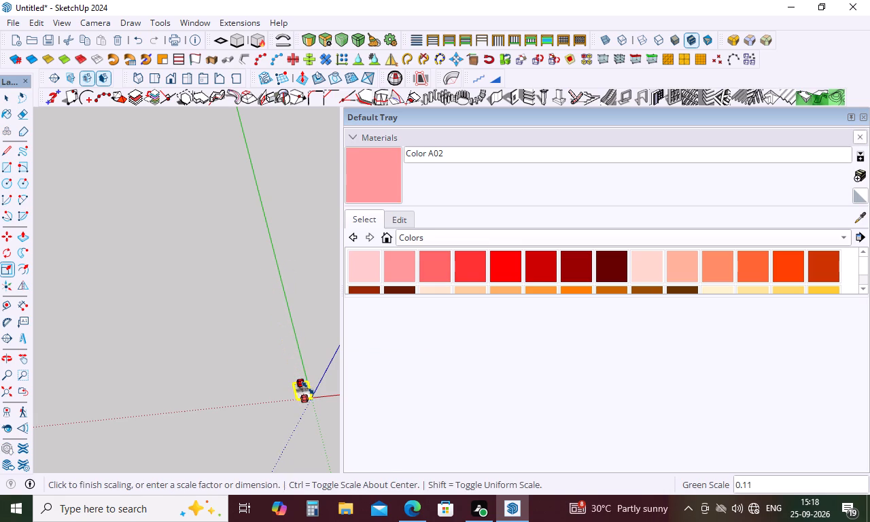
{"action": "left_click", "coordinate": [308, 388]}
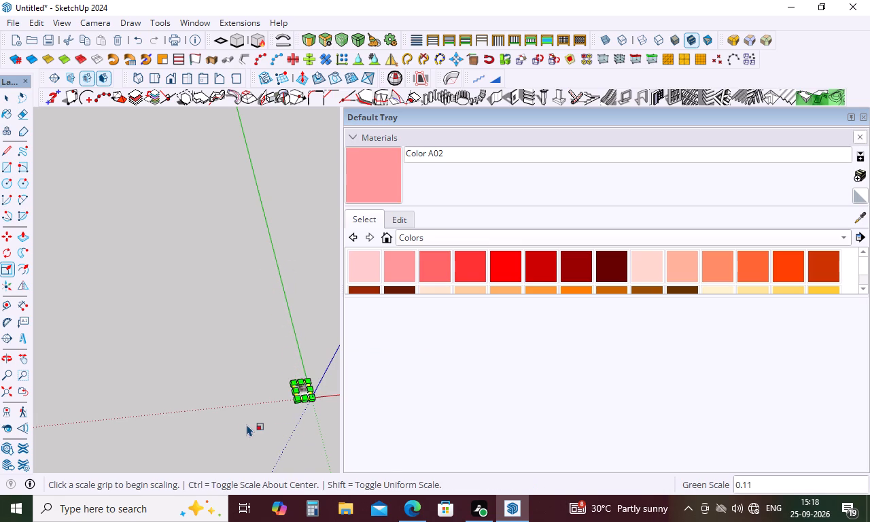
{"action": "key", "text": "space"}
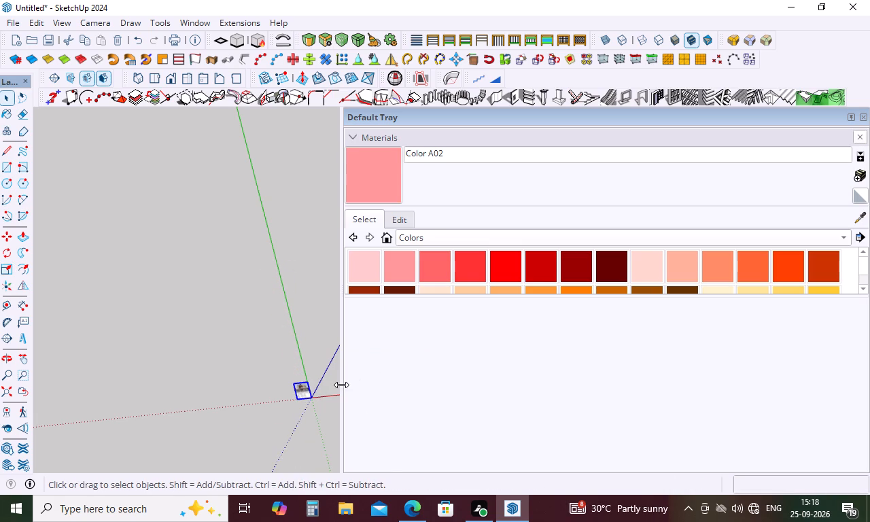
Measure the reduced house image's height with a trial dimension from its far corner to the red axis.
{"action": "scroll", "coordinate": [328, 391], "scroll_direction": "up", "scroll_amount": 19}
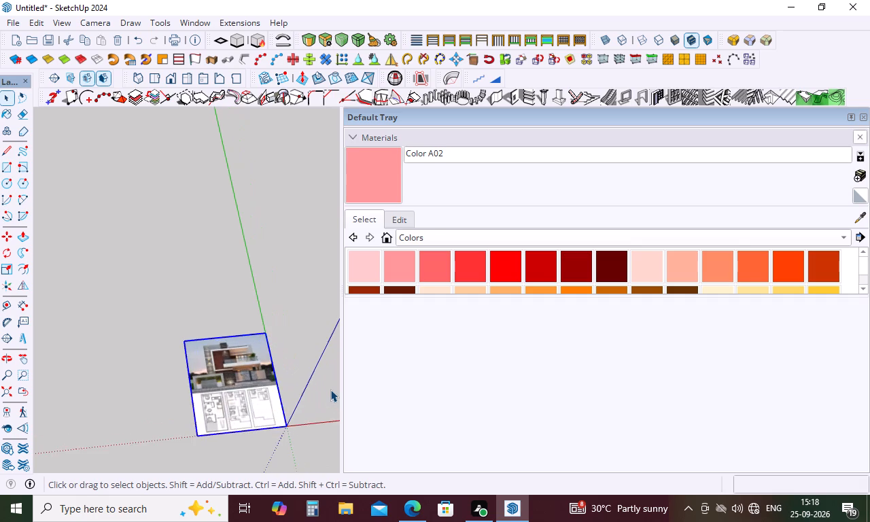
{"action": "scroll", "coordinate": [271, 411], "scroll_direction": "up", "scroll_amount": 4}
{"action": "left_click", "coordinate": [29, 306]}
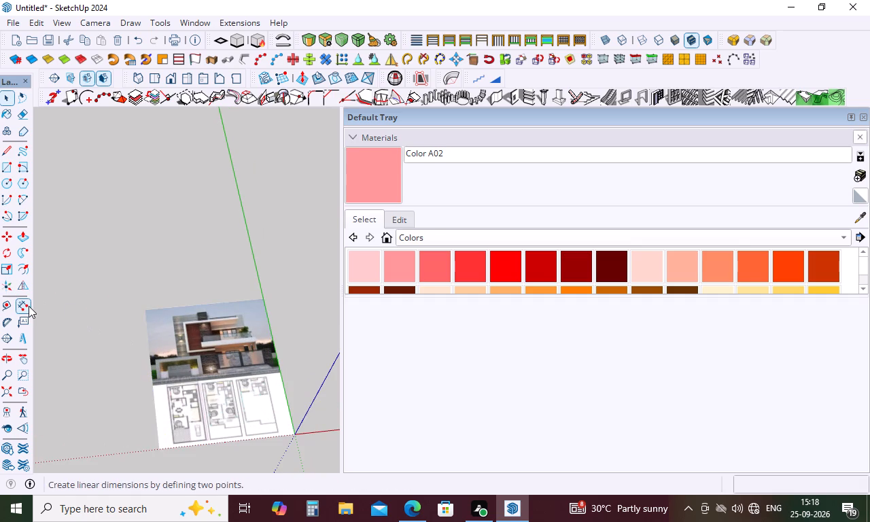
{"action": "left_click", "coordinate": [145, 308]}
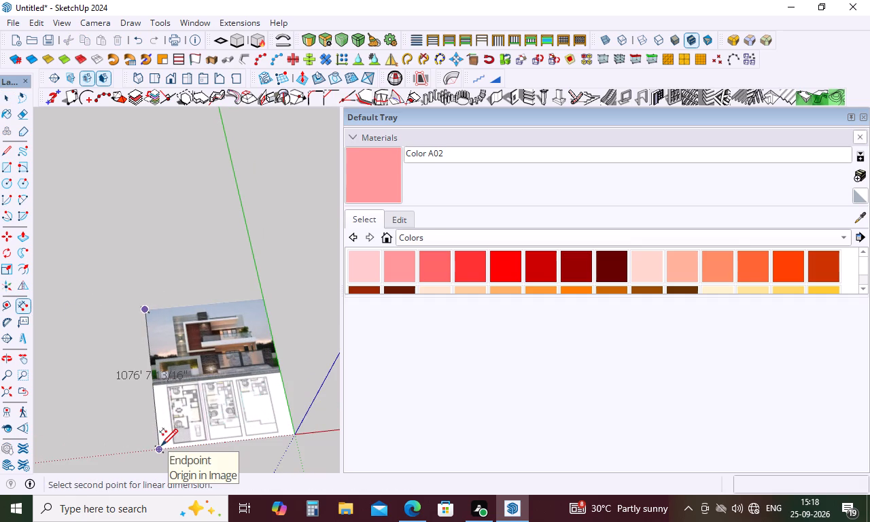
{"action": "key", "text": "space"}
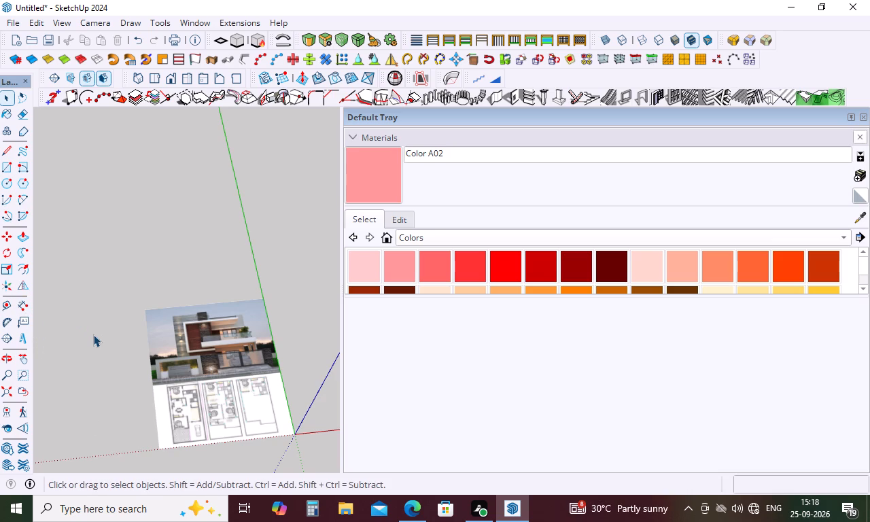
Shrink the house image a third time toward the origin, by about 0.11 along both green and red.
{"action": "key", "text": "s"}
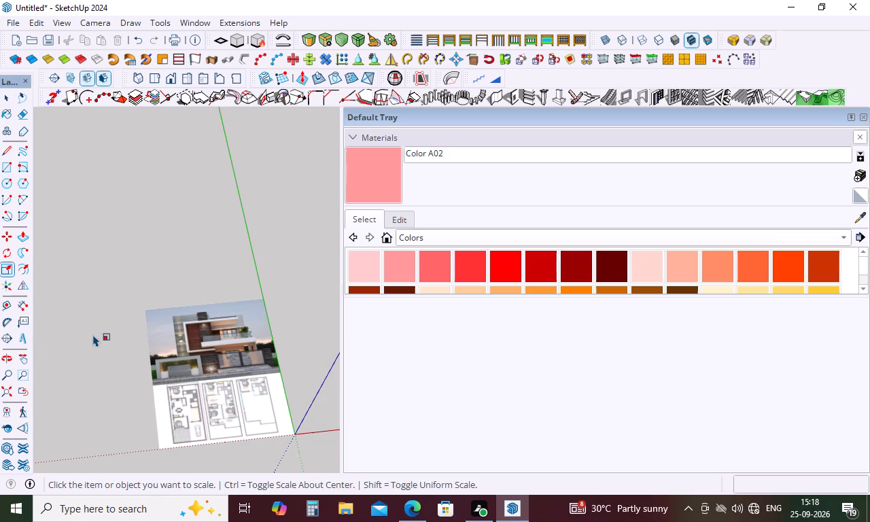
{"action": "left_click", "coordinate": [188, 324]}
{"action": "left_click", "coordinate": [205, 304]}
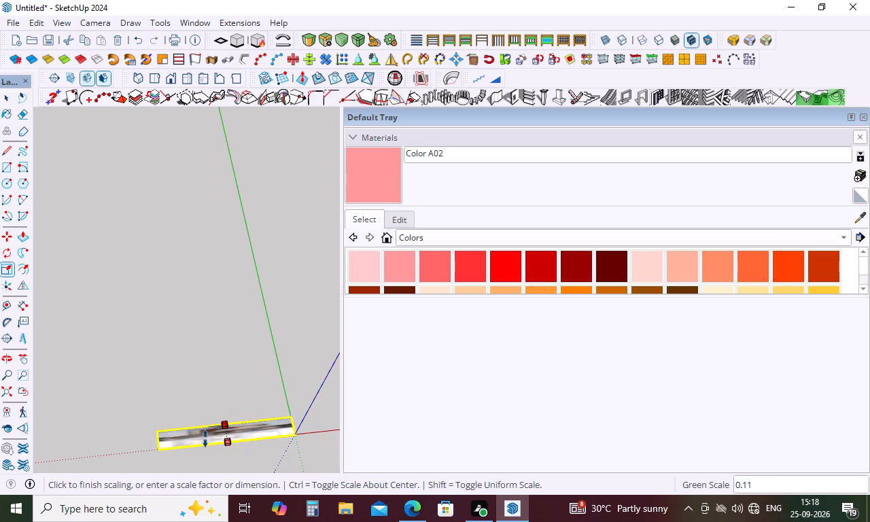
{"action": "left_click", "coordinate": [205, 438]}
{"action": "left_click", "coordinate": [157, 439]}
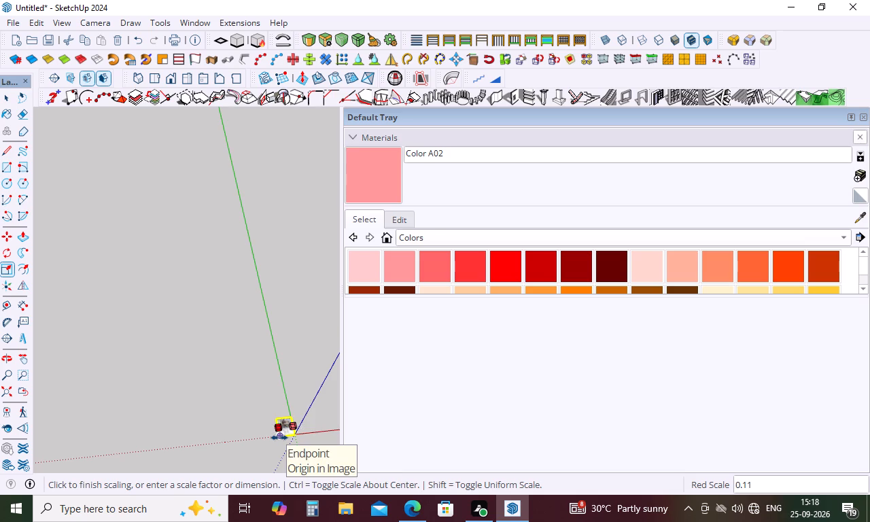
{"action": "left_click", "coordinate": [279, 438]}
{"action": "key", "text": "space"}
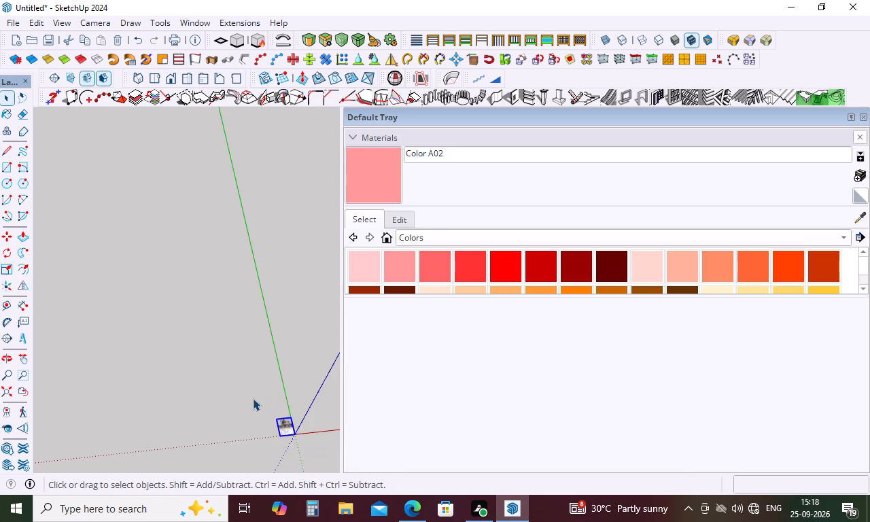
Measure the house image's height with a trial dimension from its far upper corner to the corner on the red axis.
{"action": "scroll", "coordinate": [288, 432], "scroll_direction": "up", "scroll_amount": 11}
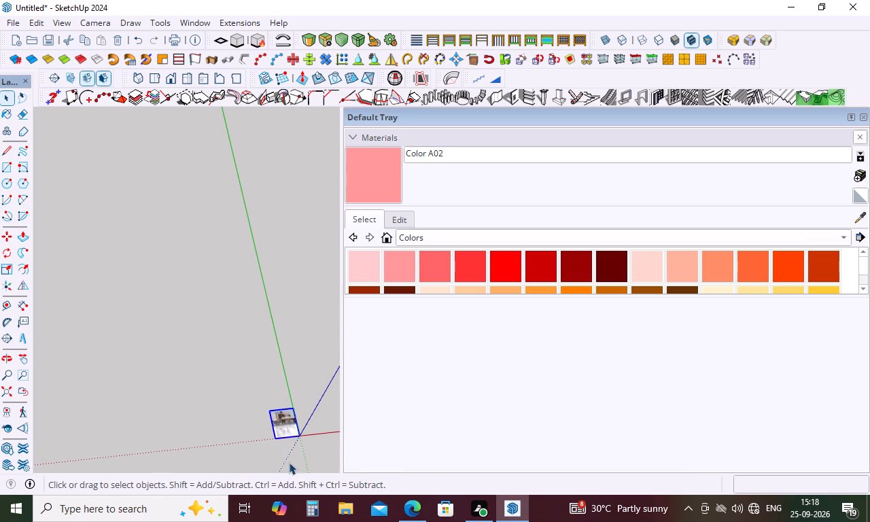
{"action": "scroll", "coordinate": [289, 457], "scroll_direction": "up", "scroll_amount": 16}
{"action": "scroll", "coordinate": [289, 421], "scroll_direction": "down", "scroll_amount": 5}
{"action": "scroll", "coordinate": [301, 459], "scroll_direction": "up", "scroll_amount": 10}
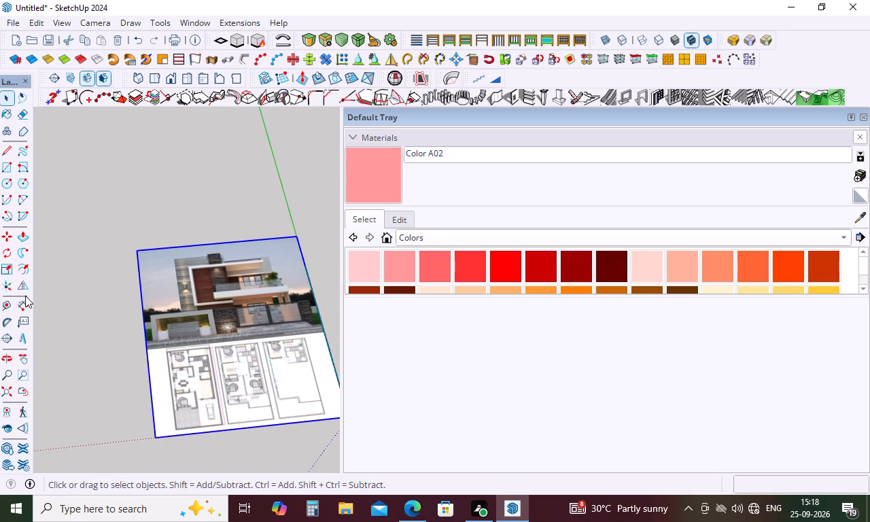
{"action": "left_click", "coordinate": [24, 300]}
{"action": "left_click", "coordinate": [137, 250]}
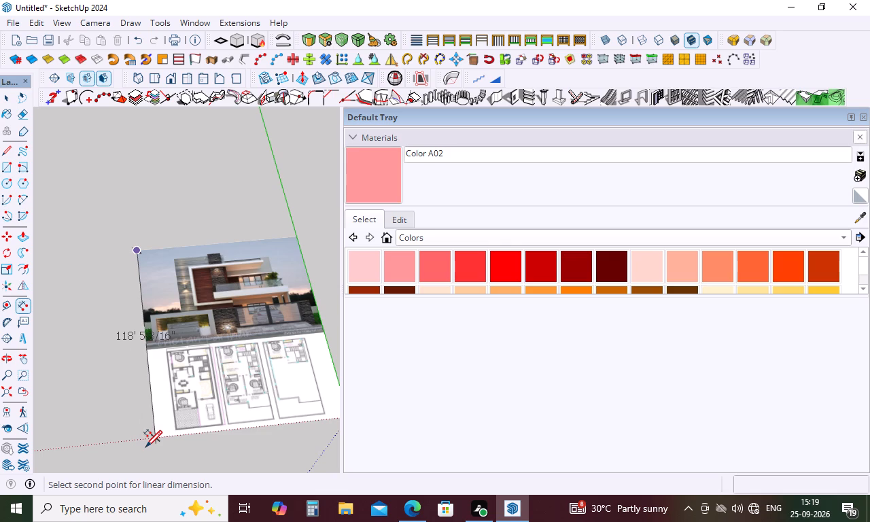
{"action": "key", "text": "space"}
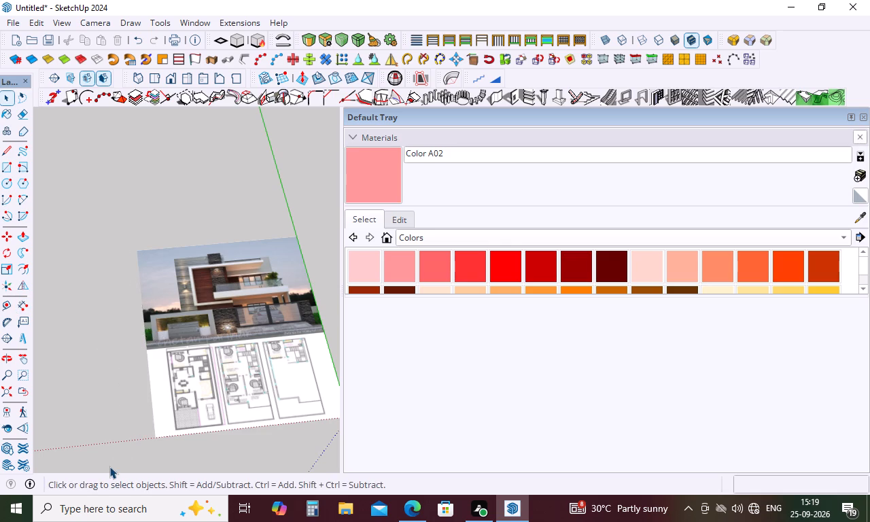
Scale the house image down a fourth time toward the origin, by about 0.11 along both green and red.
{"action": "key", "text": "s"}
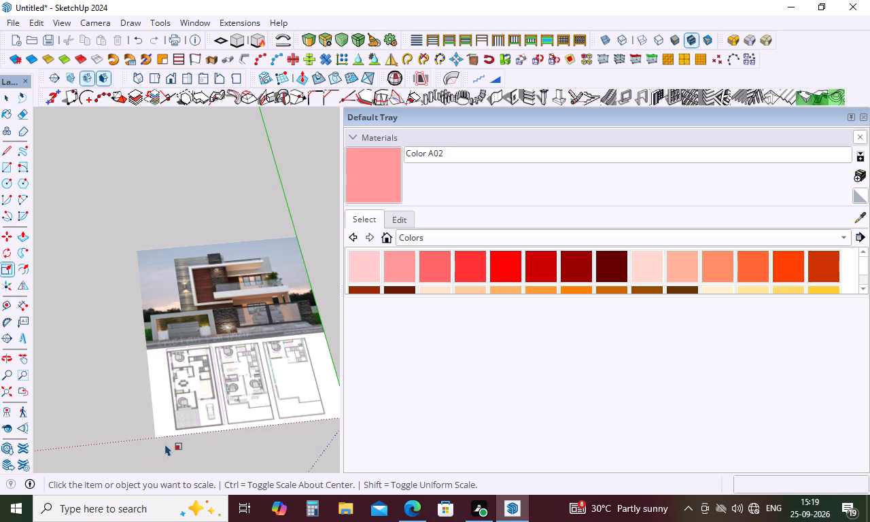
{"action": "left_click", "coordinate": [189, 428]}
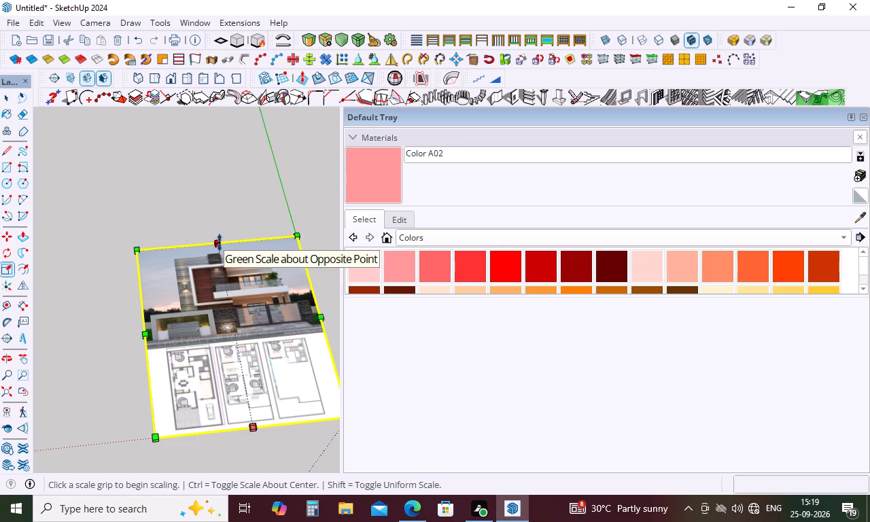
{"action": "left_click", "coordinate": [220, 243]}
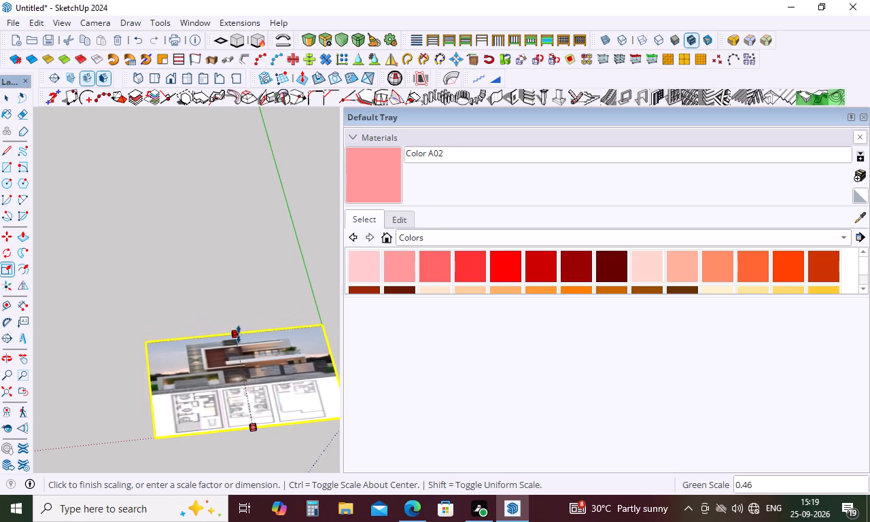
{"action": "left_click", "coordinate": [236, 412]}
{"action": "left_click", "coordinate": [154, 423]}
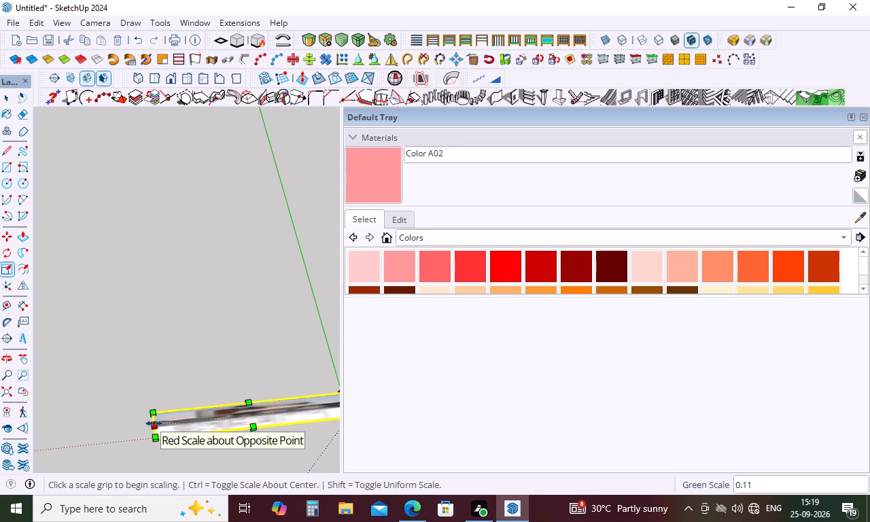
{"action": "scroll", "coordinate": [164, 378], "scroll_direction": "down", "scroll_amount": 4}
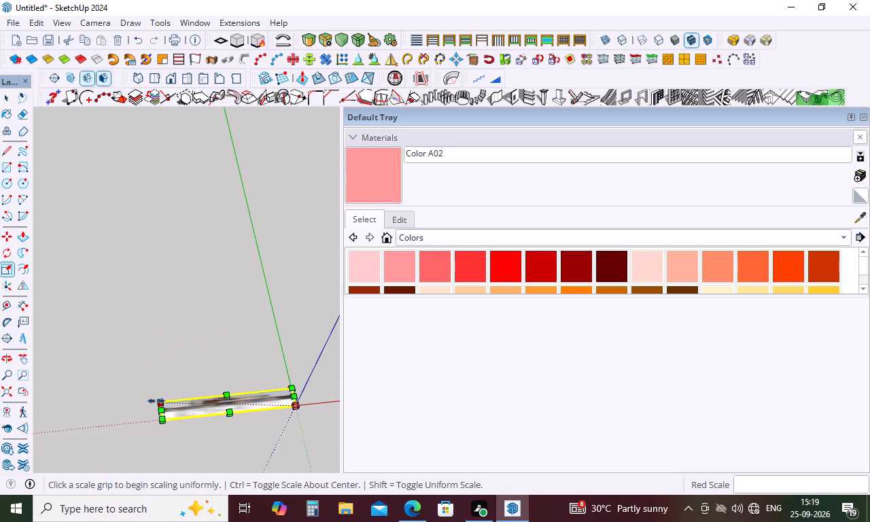
{"action": "left_click", "coordinate": [162, 408]}
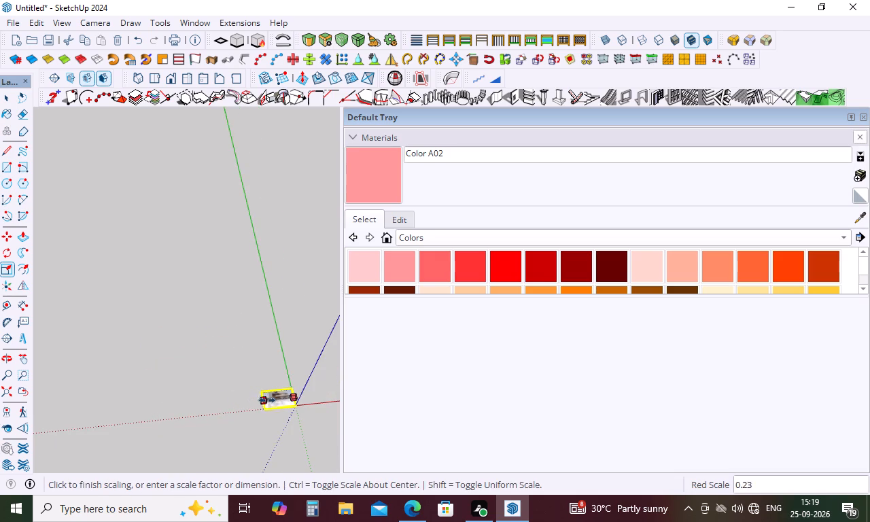
{"action": "left_click", "coordinate": [296, 400]}
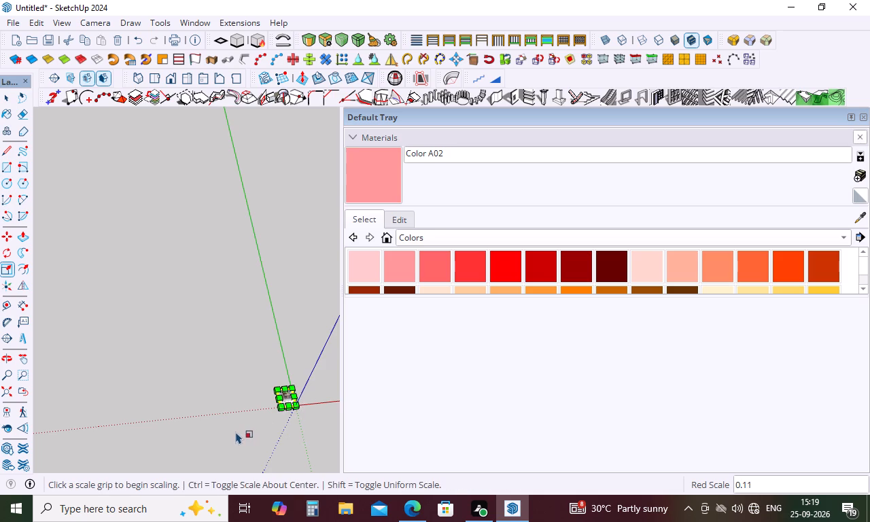
{"action": "key", "text": "space"}
Recheck the reduced house image's height with a trial dimension from its corner on the red axis toward its upper edge.
{"action": "scroll", "coordinate": [312, 407], "scroll_direction": "up", "scroll_amount": 5}
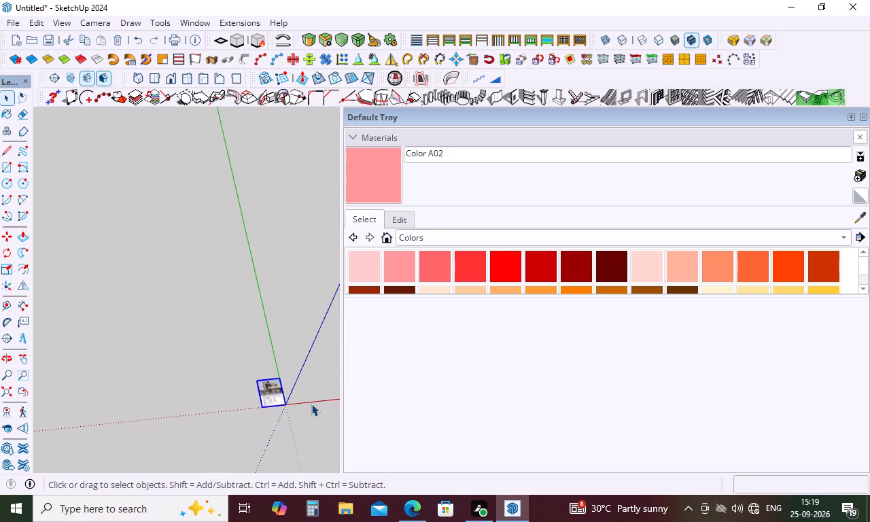
{"action": "scroll", "coordinate": [296, 419], "scroll_direction": "up", "scroll_amount": 18}
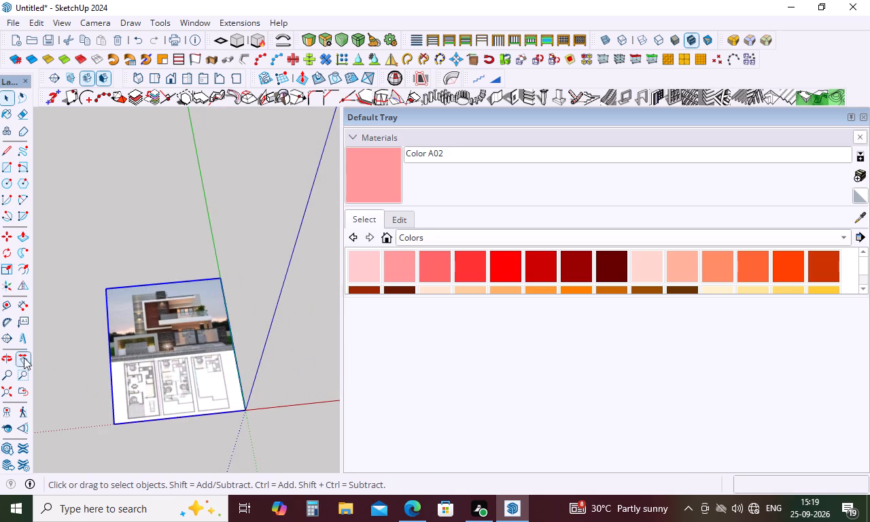
{"action": "left_click", "coordinate": [17, 302]}
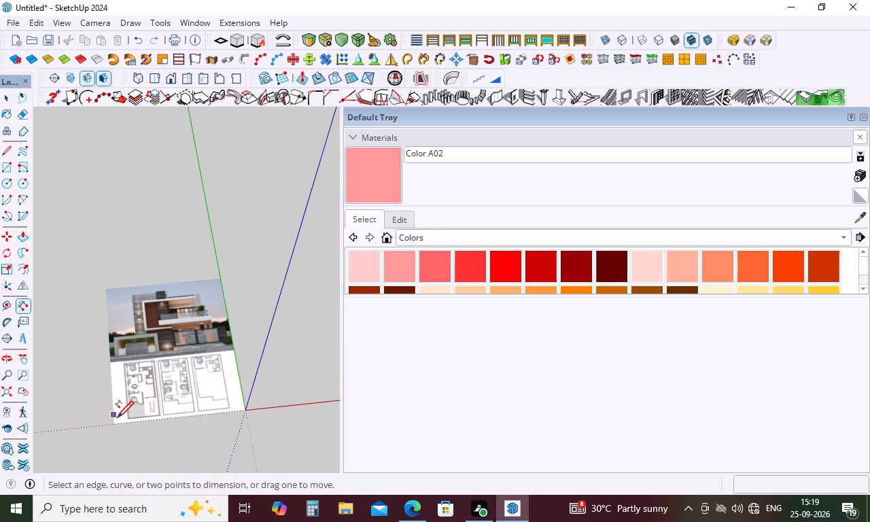
{"action": "left_click", "coordinate": [117, 417]}
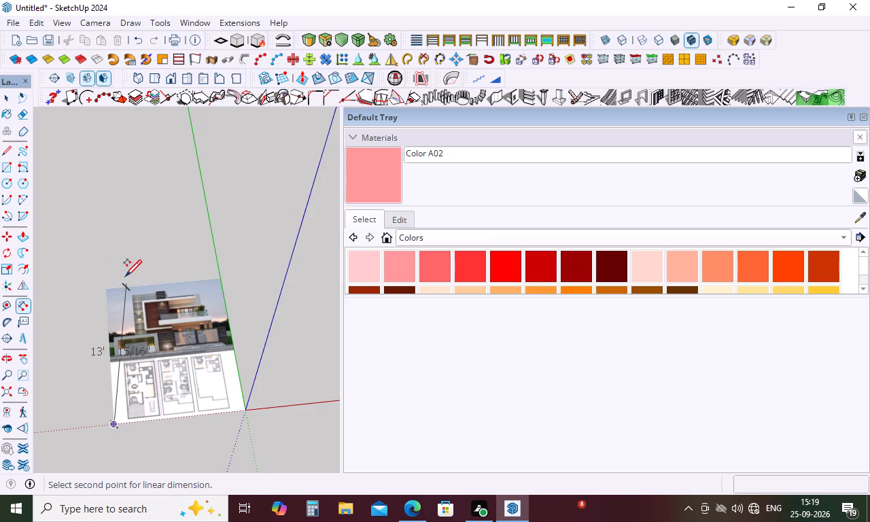
{"action": "key", "text": "space"}
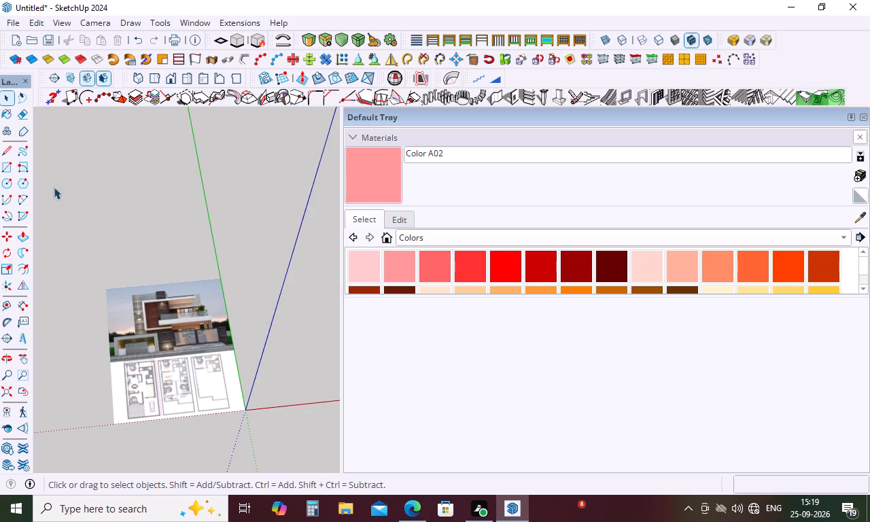
Scale the house image up from the origin by 2.00 along green and 2.00 along red.
{"action": "key", "text": "s"}
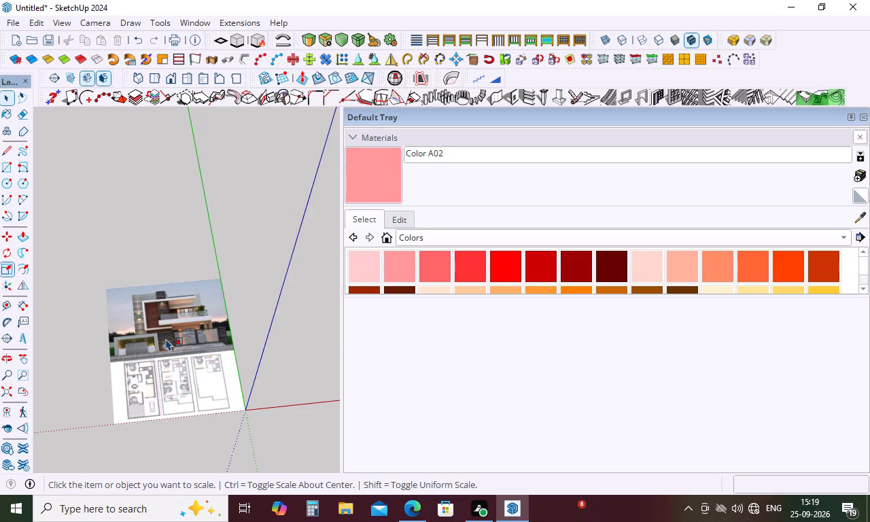
{"action": "left_click", "coordinate": [165, 338]}
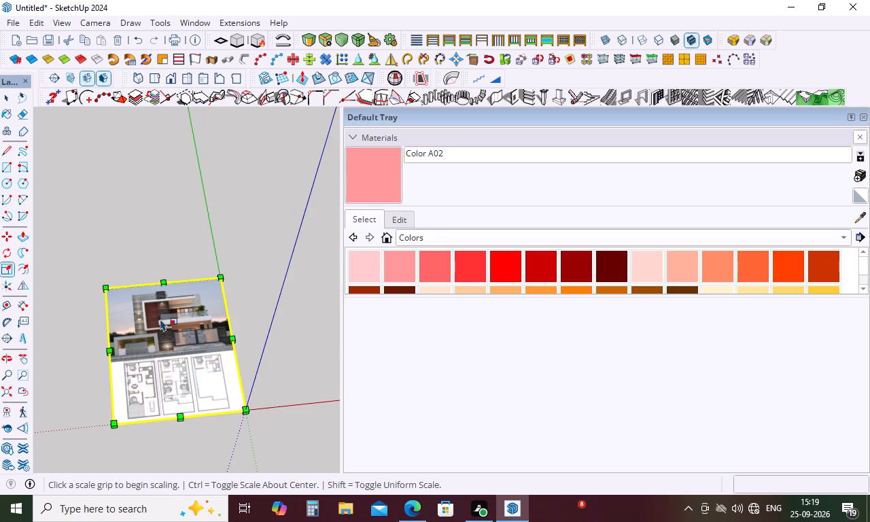
{"action": "left_click", "coordinate": [165, 281]}
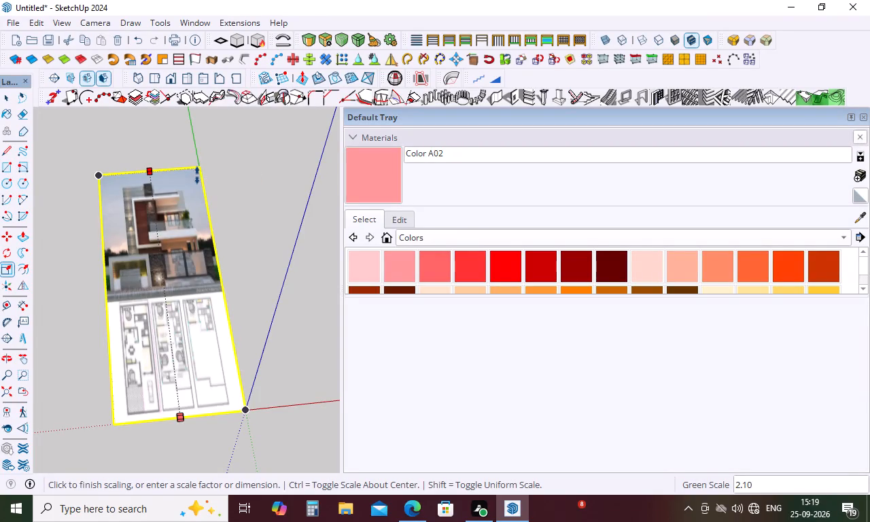
{"action": "left_click", "coordinate": [196, 177]}
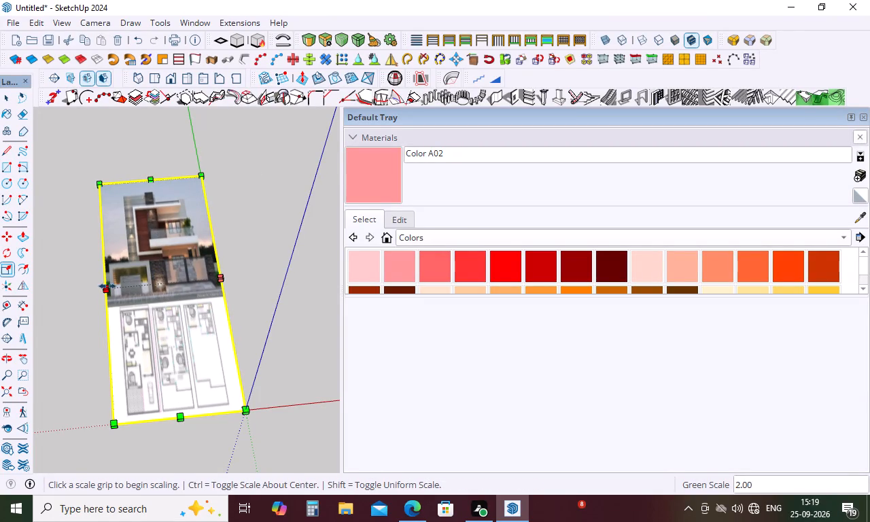
{"action": "left_click", "coordinate": [103, 288]}
{"action": "scroll", "coordinate": [89, 294], "scroll_direction": "down", "scroll_amount": 5}
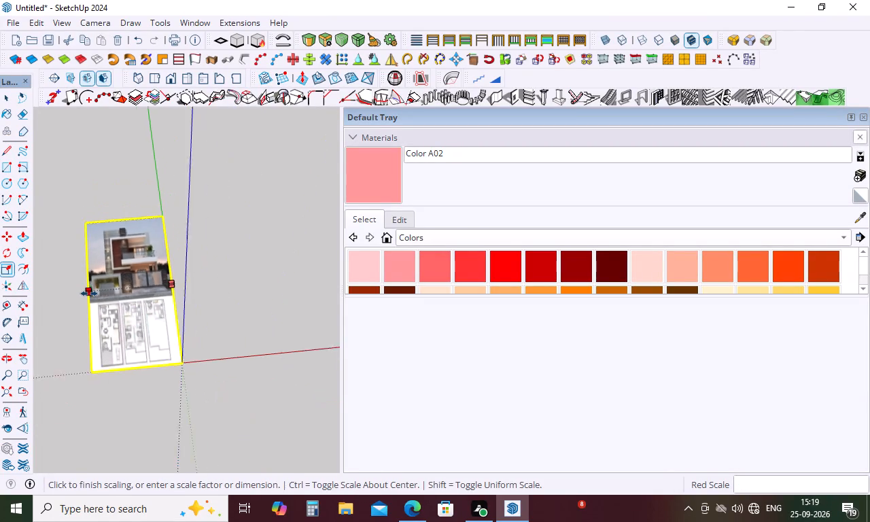
{"action": "scroll", "coordinate": [89, 294], "scroll_direction": "down", "scroll_amount": 2}
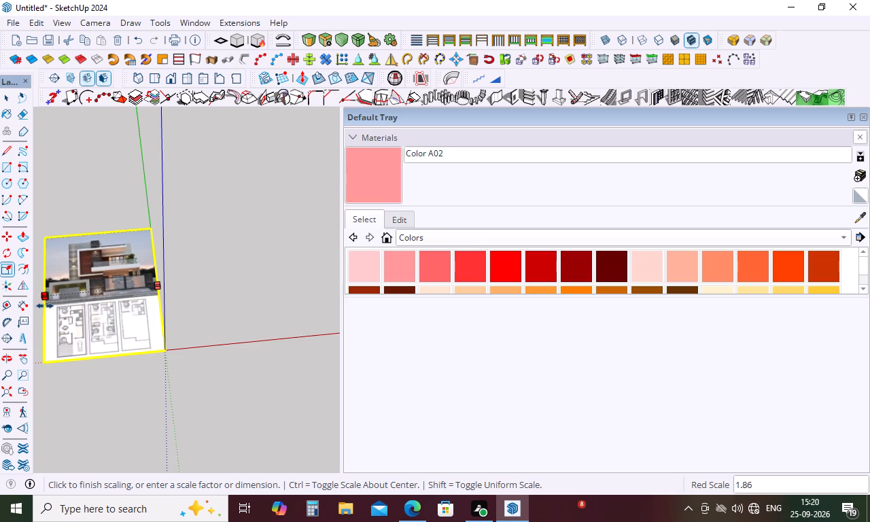
{"action": "left_click", "coordinate": [41, 307]}
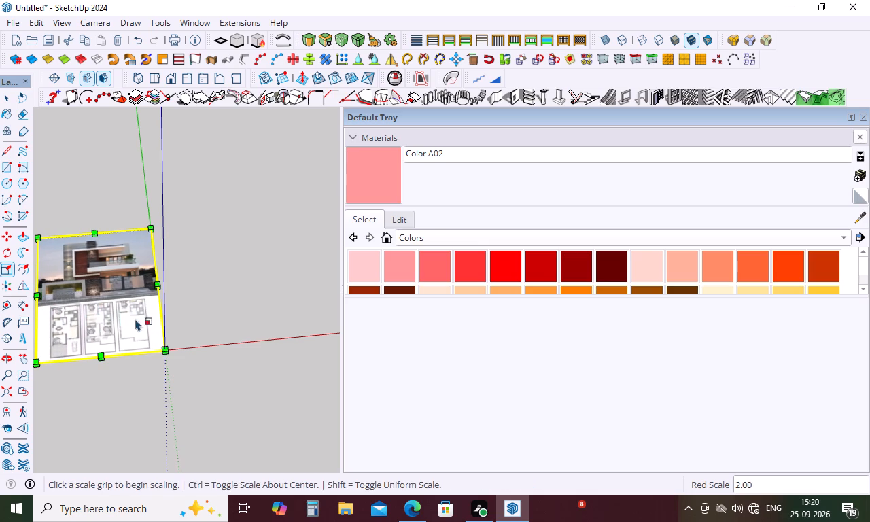
{"action": "key", "text": "space"}
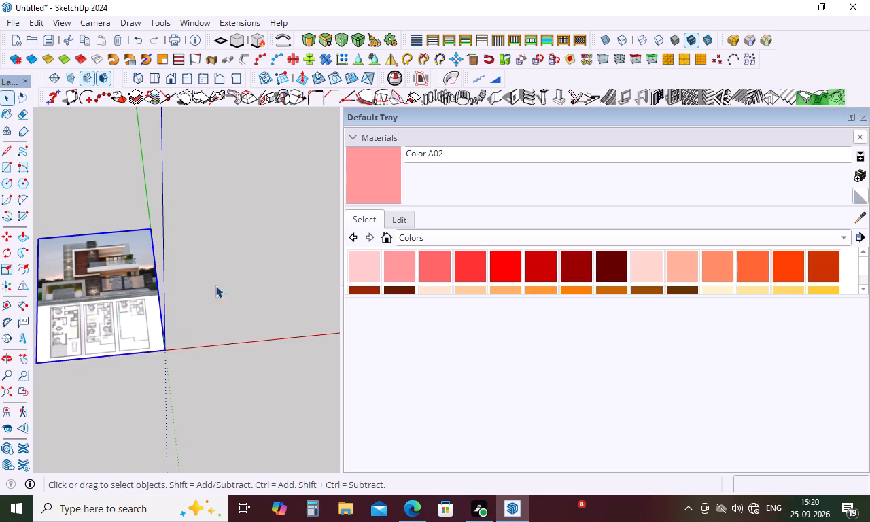
Rotate the house image about the red axis at the origin so it stands upright along the blue axis.
{"action": "scroll", "coordinate": [227, 266], "scroll_direction": "down", "scroll_amount": 9}
{"action": "middle_click_drag", "start_coordinate": [145, 300], "coordinate": [154, 358]}
{"action": "scroll", "coordinate": [160, 247], "scroll_direction": "up", "scroll_amount": 10}
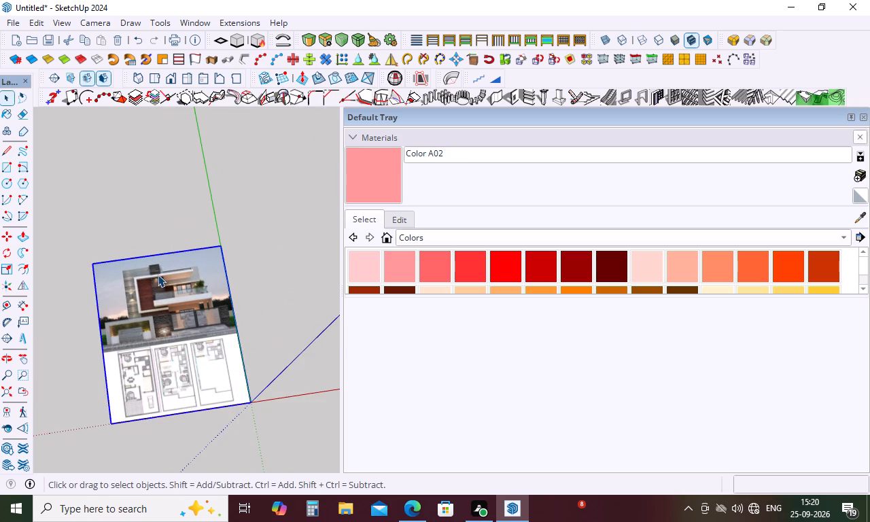
{"action": "key", "text": "q"}
{"action": "scroll", "coordinate": [159, 273], "scroll_direction": "down", "scroll_amount": 10}
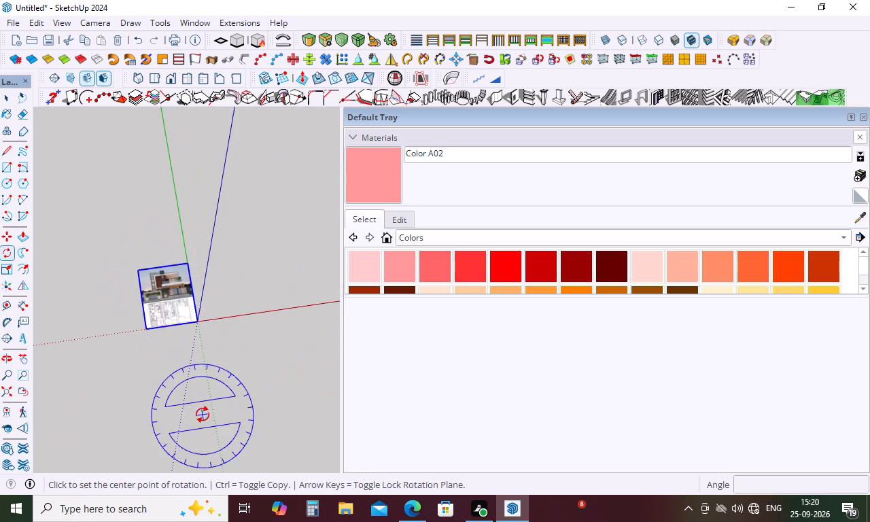
{"action": "middle_click_drag", "start_coordinate": [203, 415], "coordinate": [46, 204]}
{"action": "middle_click_drag", "start_coordinate": [239, 290], "coordinate": [222, 292]}
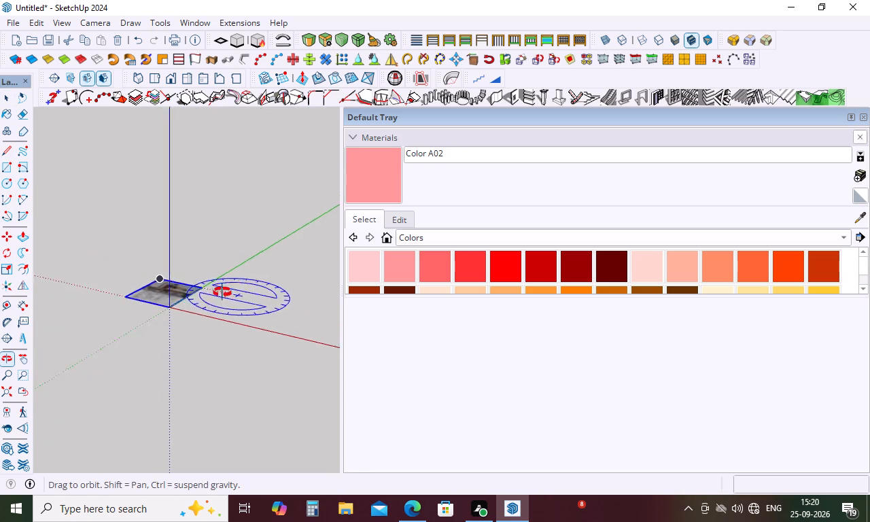
{"action": "middle_click_drag", "start_coordinate": [222, 292], "coordinate": [58, 232]}
{"action": "scroll", "coordinate": [139, 290], "scroll_direction": "up", "scroll_amount": 9}
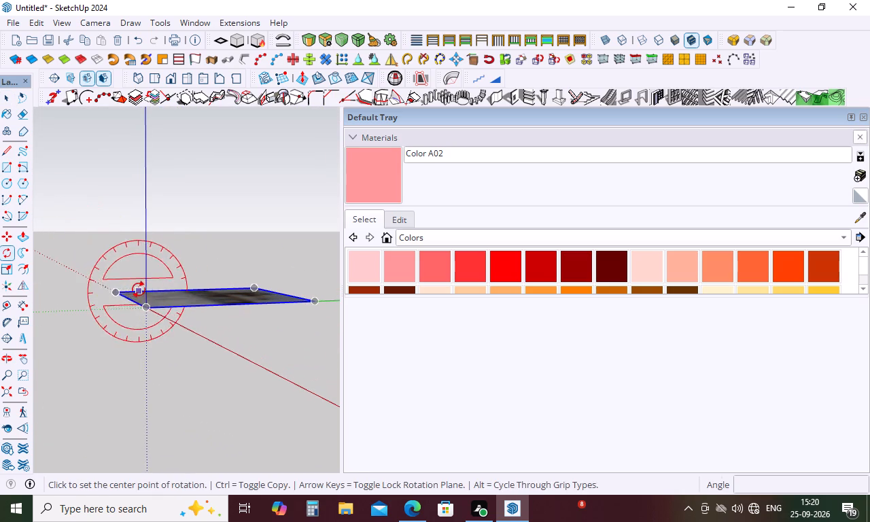
{"action": "key", "text": "Right"}
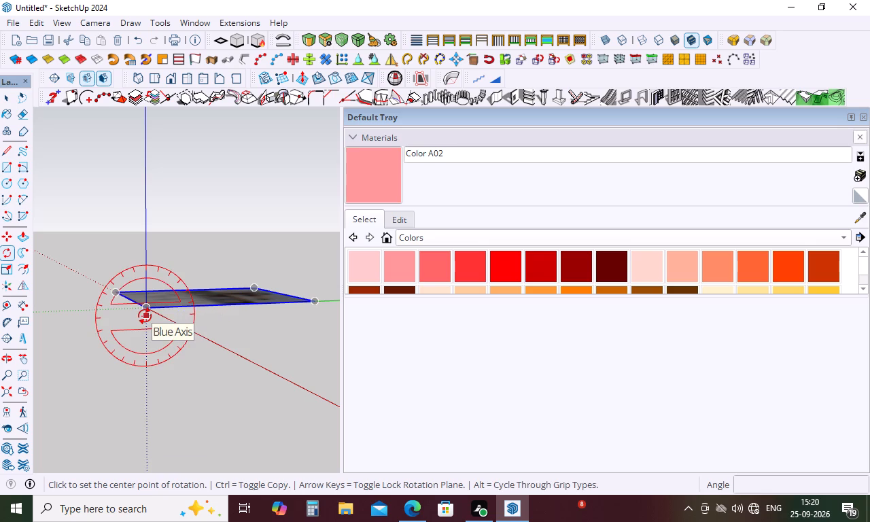
{"action": "left_click", "coordinate": [146, 309]}
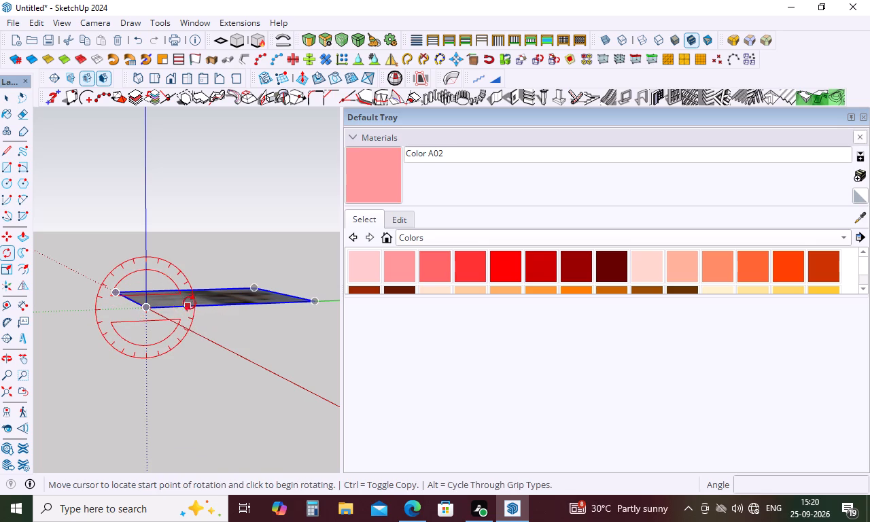
{"action": "left_click", "coordinate": [196, 305]}
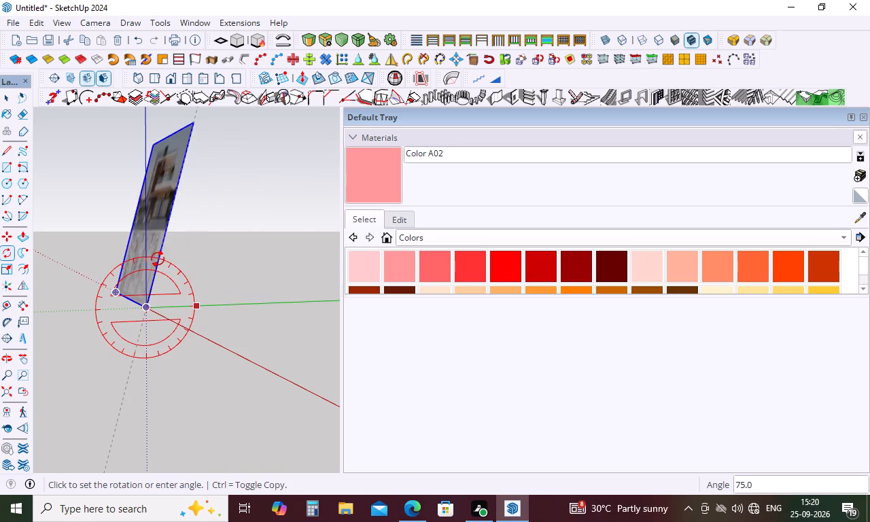
{"action": "left_click", "coordinate": [147, 258]}
Move the upright house image by its outer lower corner along the red axis, away from the origin in the negative direction.
{"action": "scroll", "coordinate": [177, 353], "scroll_direction": "down", "scroll_amount": 5}
{"action": "middle_click_drag", "start_coordinate": [175, 350], "coordinate": [175, 362]}
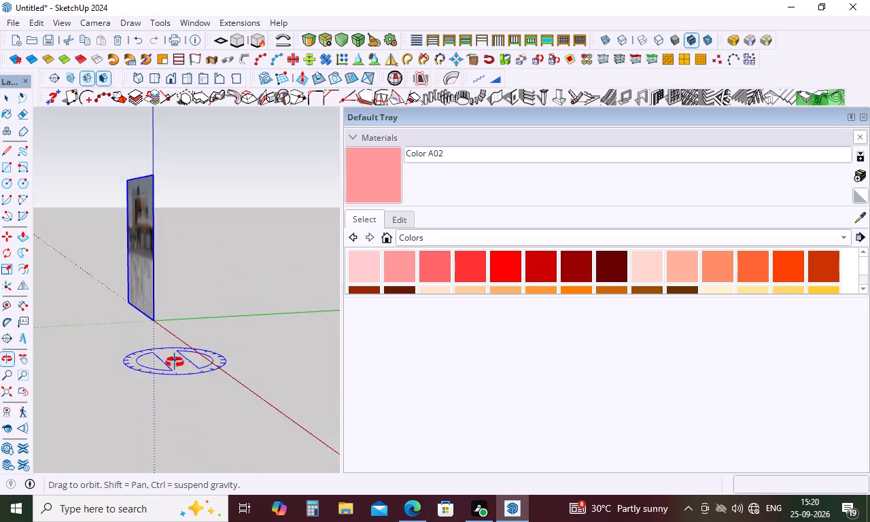
{"action": "middle_click_drag", "start_coordinate": [175, 362], "coordinate": [430, 405]}
{"action": "scroll", "coordinate": [177, 250], "scroll_direction": "down", "scroll_amount": 4}
{"action": "middle_click_drag", "start_coordinate": [177, 256], "coordinate": [297, 272]}
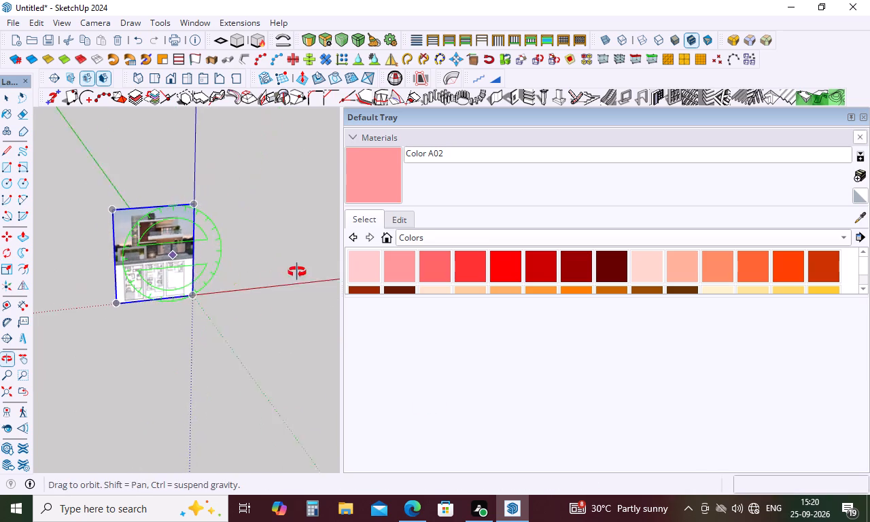
{"action": "middle_click_drag", "start_coordinate": [297, 272], "coordinate": [300, 270]}
{"action": "key", "text": "space"}
{"action": "type", "text": "m"}
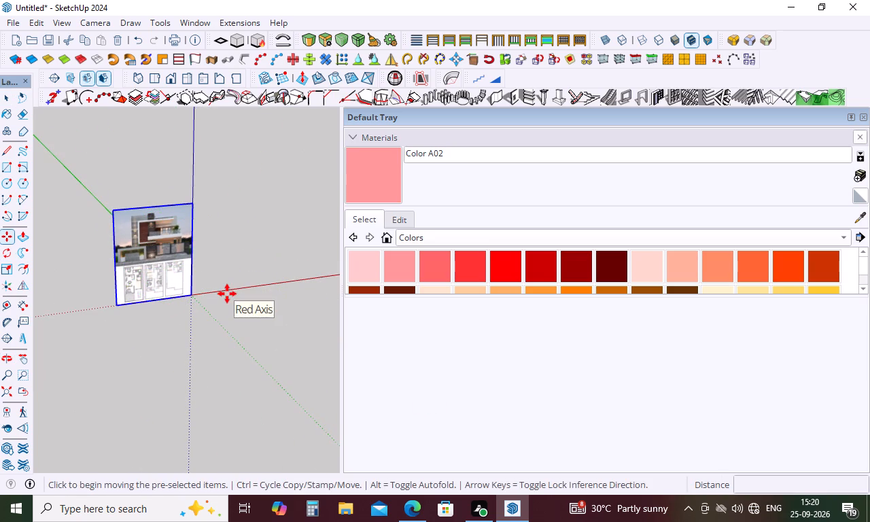
{"action": "left_click", "coordinate": [116, 302]}
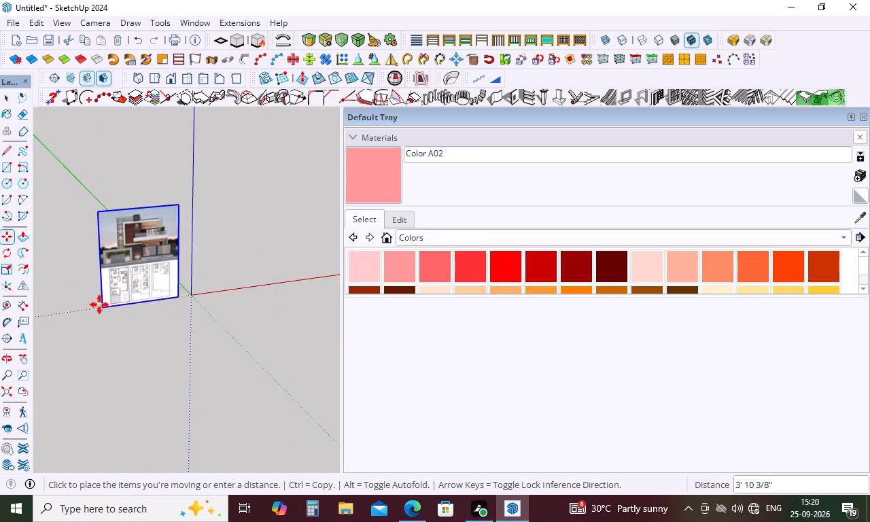
{"action": "left_click", "coordinate": [83, 308]}
Move the house image back along the red axis by about 6' 5 5/8", leaving a small gap before the origin.
{"action": "middle_click_drag", "start_coordinate": [226, 266], "coordinate": [150, 245]}
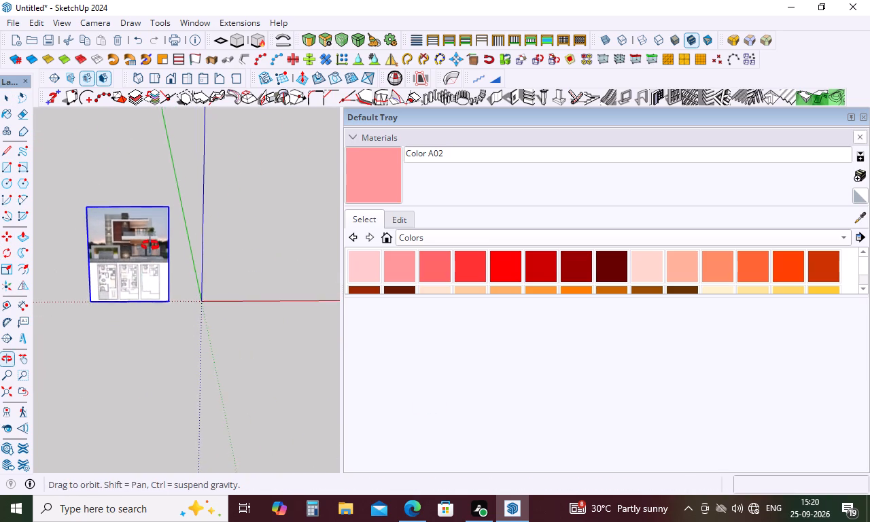
{"action": "middle_click_drag", "start_coordinate": [150, 245], "coordinate": [156, 213]}
{"action": "scroll", "coordinate": [152, 215], "scroll_direction": "up", "scroll_amount": 4}
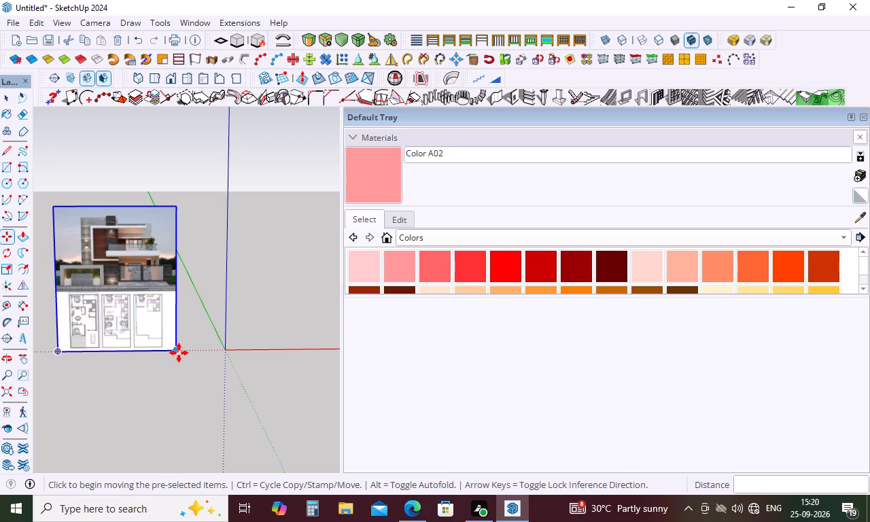
{"action": "left_click", "coordinate": [175, 349]}
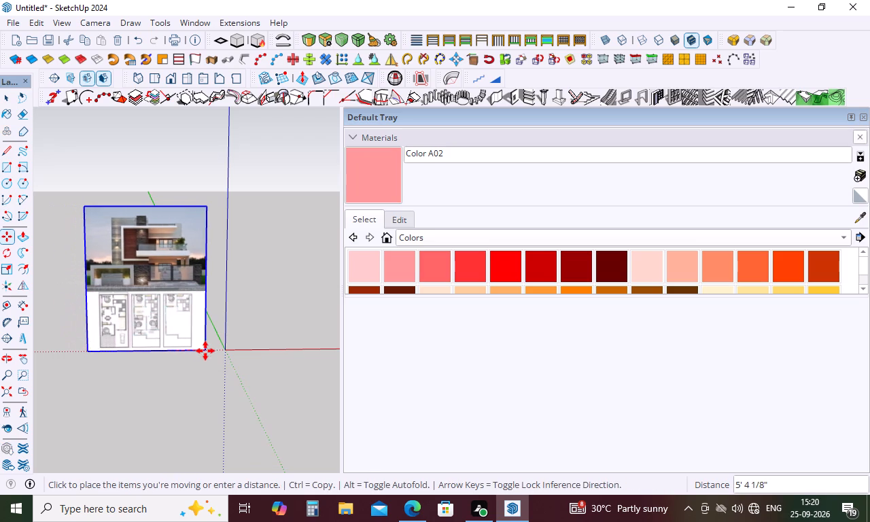
{"action": "left_click", "coordinate": [211, 351]}
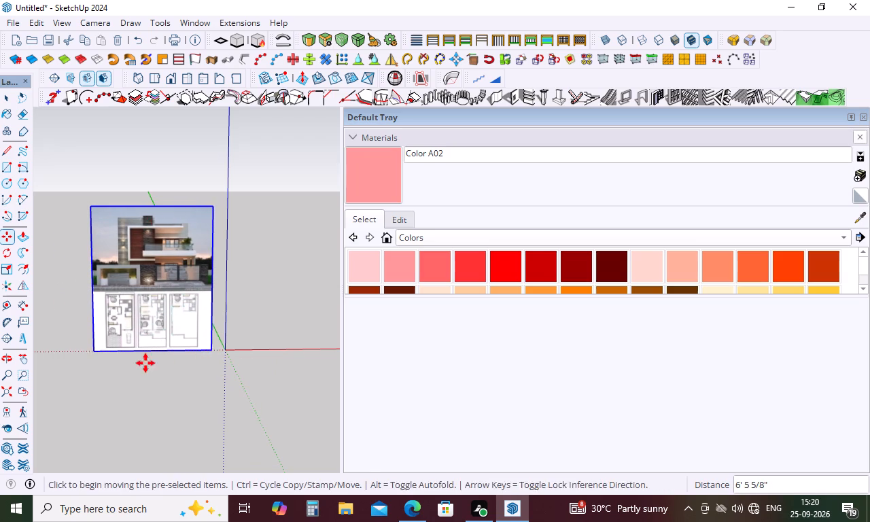
Leave the Move tool and deselect the house image.
{"action": "scroll", "coordinate": [164, 214], "scroll_direction": "up", "scroll_amount": 5}
{"action": "scroll", "coordinate": [103, 240], "scroll_direction": "up", "scroll_amount": 4}
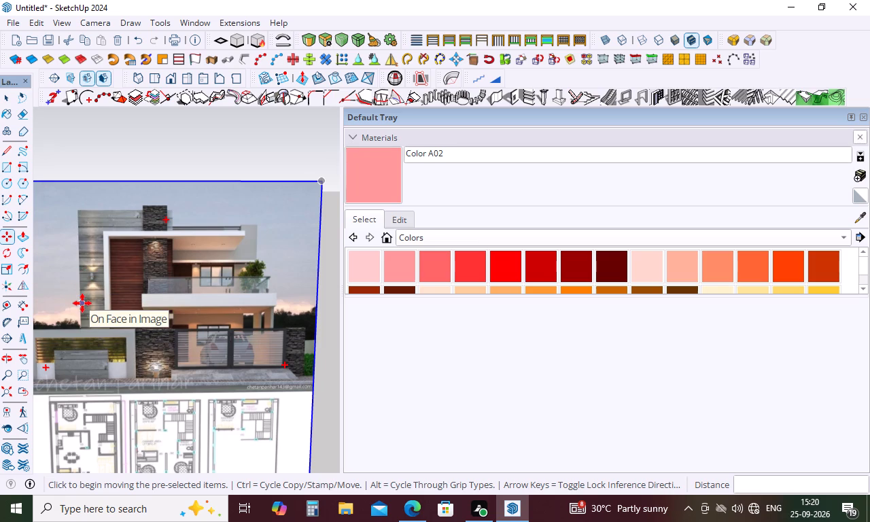
{"action": "key", "text": "space"}
{"action": "key", "text": "space"}
{"action": "key", "text": "space"}
{"action": "key", "text": "space"}
{"action": "key", "text": "space"}
{"action": "key", "text": "space"}
{"action": "key", "text": "space"}
{"action": "key", "text": "space"}
{"action": "key", "text": "space"}
{"action": "key", "text": "space"}
{"action": "key", "text": "space"}
{"action": "key", "text": "space"}
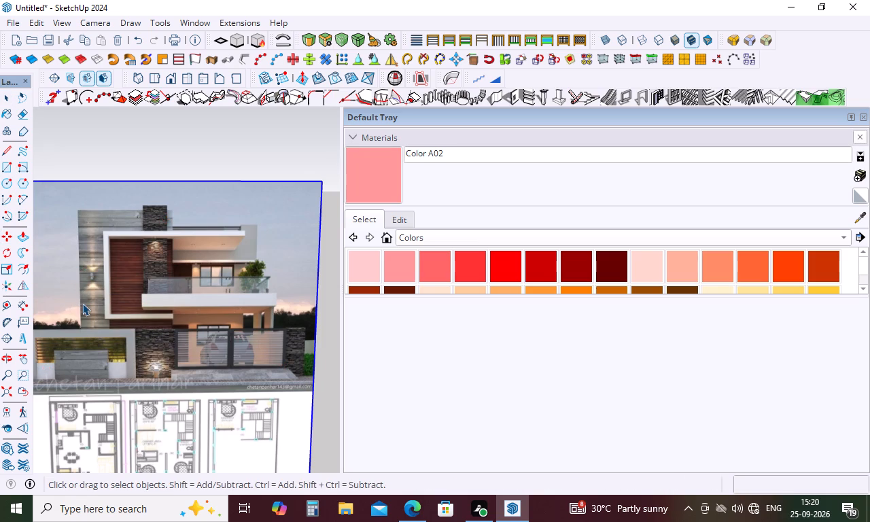
{"action": "key", "text": "space"}
{"action": "key", "text": "space"}
{"action": "left_click", "coordinate": [222, 124]}
Examine the three floor plans and the front elevation in the house reference image up close and as a whole.
{"action": "scroll", "coordinate": [224, 167], "scroll_direction": "down", "scroll_amount": 4}
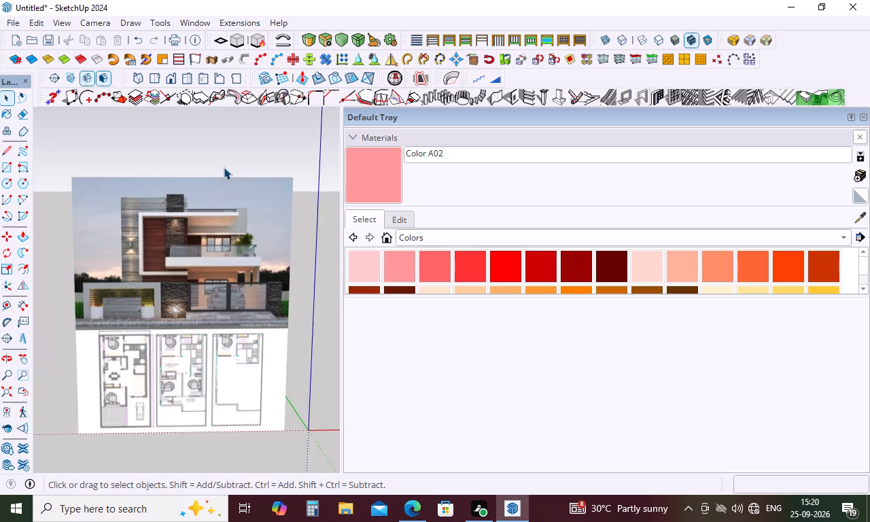
{"action": "scroll", "coordinate": [224, 167], "scroll_direction": "down", "scroll_amount": 4}
{"action": "middle_click_drag", "start_coordinate": [191, 294], "coordinate": [211, 201]}
{"action": "scroll", "coordinate": [167, 326], "scroll_direction": "up", "scroll_amount": 5}
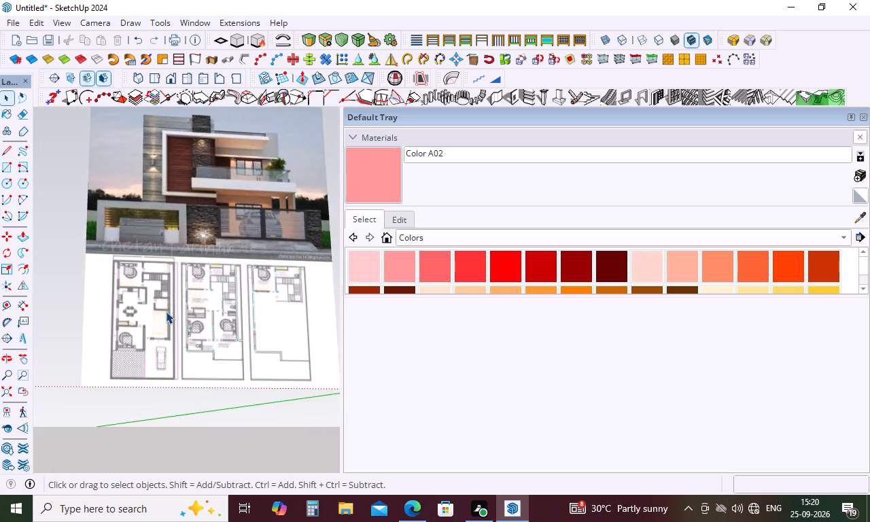
{"action": "scroll", "coordinate": [166, 311], "scroll_direction": "up", "scroll_amount": 10}
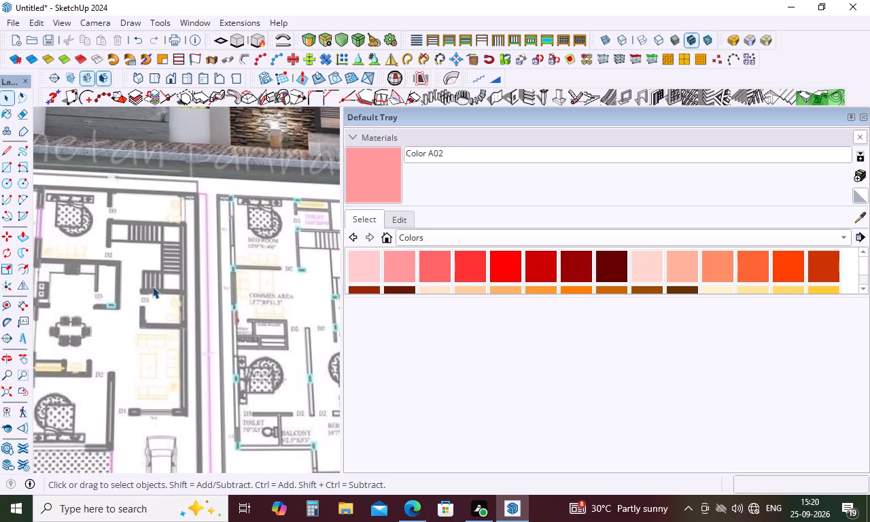
{"action": "scroll", "coordinate": [152, 285], "scroll_direction": "down", "scroll_amount": 3}
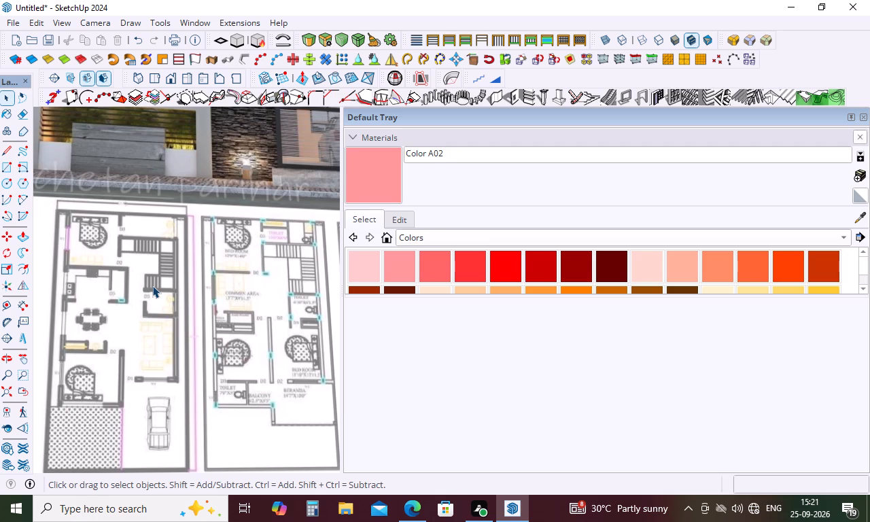
{"action": "scroll", "coordinate": [216, 374], "scroll_direction": "down", "scroll_amount": 4}
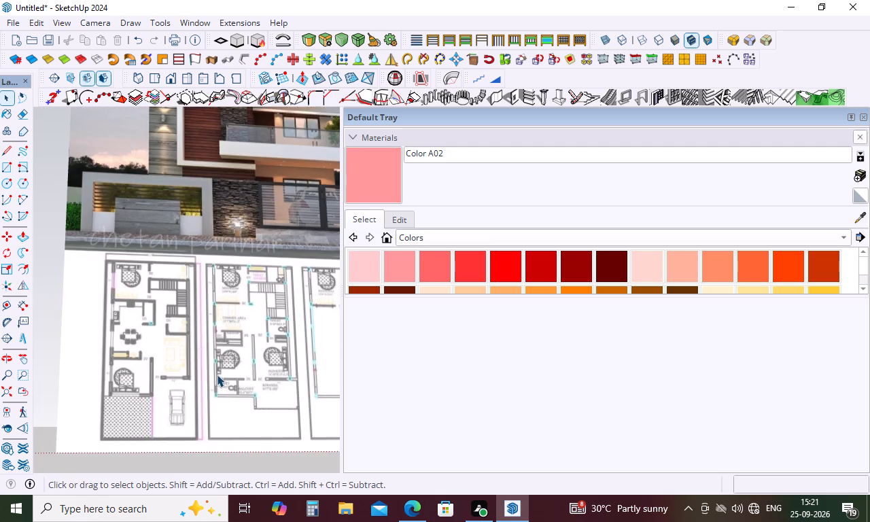
{"action": "middle_click_drag", "start_coordinate": [217, 375], "coordinate": [205, 445]}
{"action": "scroll", "coordinate": [198, 336], "scroll_direction": "down", "scroll_amount": 8}
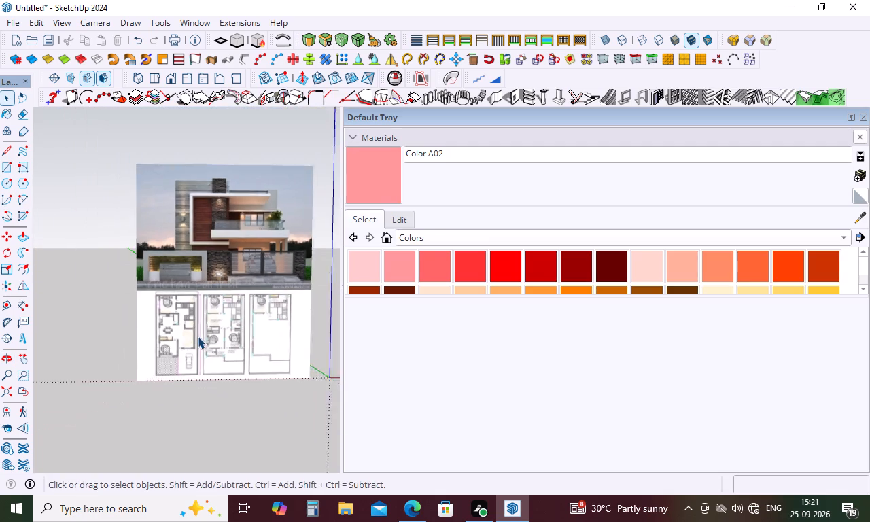
{"action": "scroll", "coordinate": [198, 336], "scroll_direction": "down", "scroll_amount": 2}
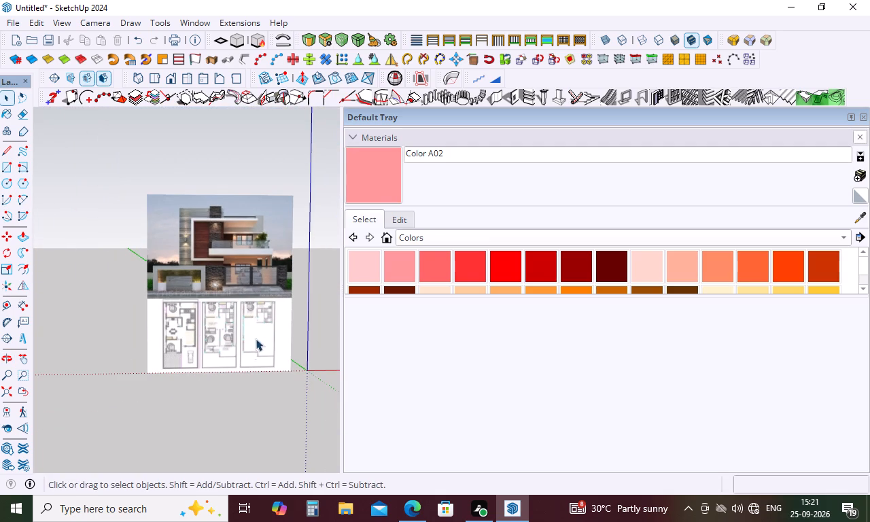
{"action": "scroll", "coordinate": [164, 327], "scroll_direction": "up", "scroll_amount": 4}
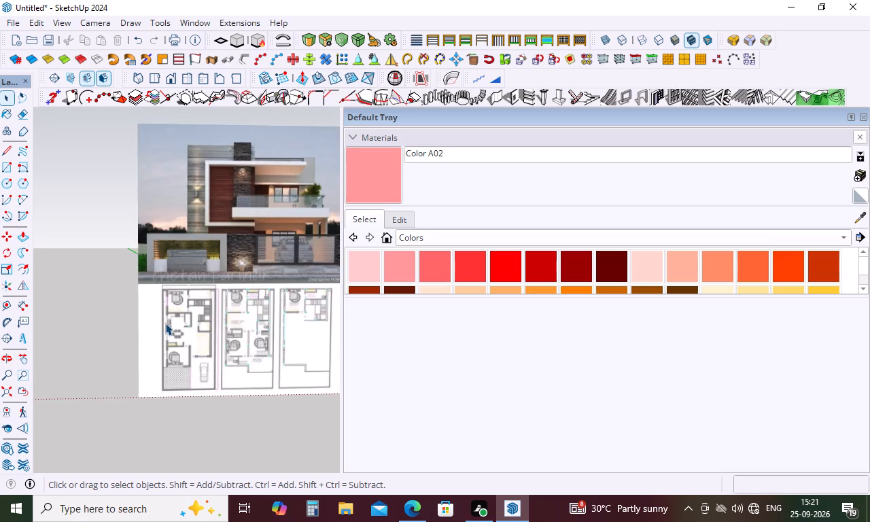
{"action": "scroll", "coordinate": [165, 322], "scroll_direction": "up", "scroll_amount": 9}
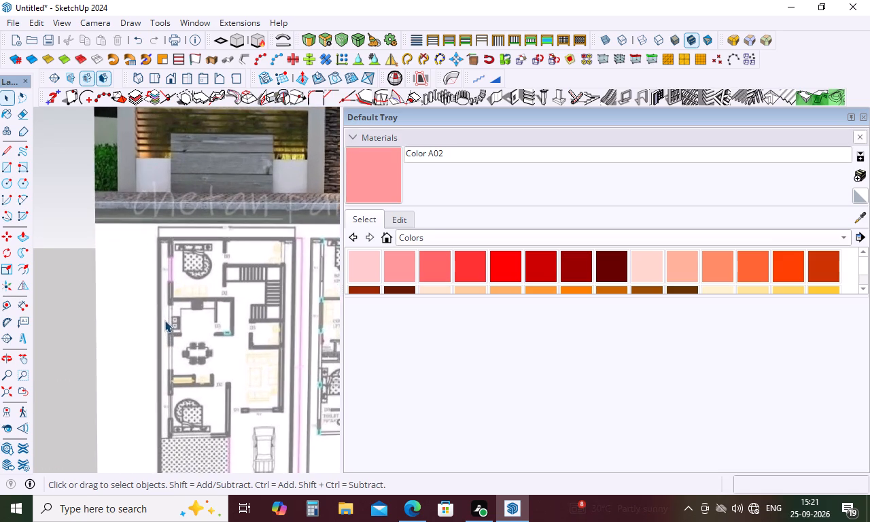
{"action": "scroll", "coordinate": [164, 320], "scroll_direction": "down", "scroll_amount": 14}
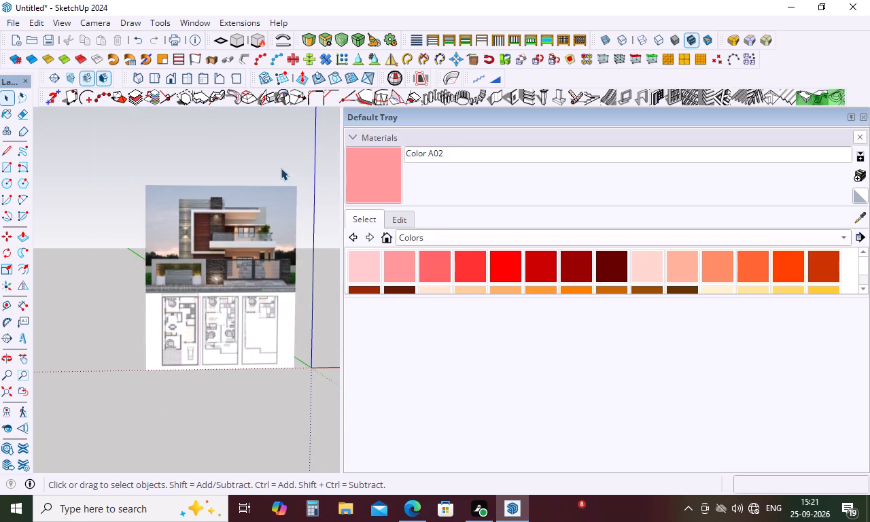
{"action": "scroll", "coordinate": [277, 166], "scroll_direction": "up", "scroll_amount": 5}
{"action": "scroll", "coordinate": [67, 183], "scroll_direction": "up", "scroll_amount": 2}
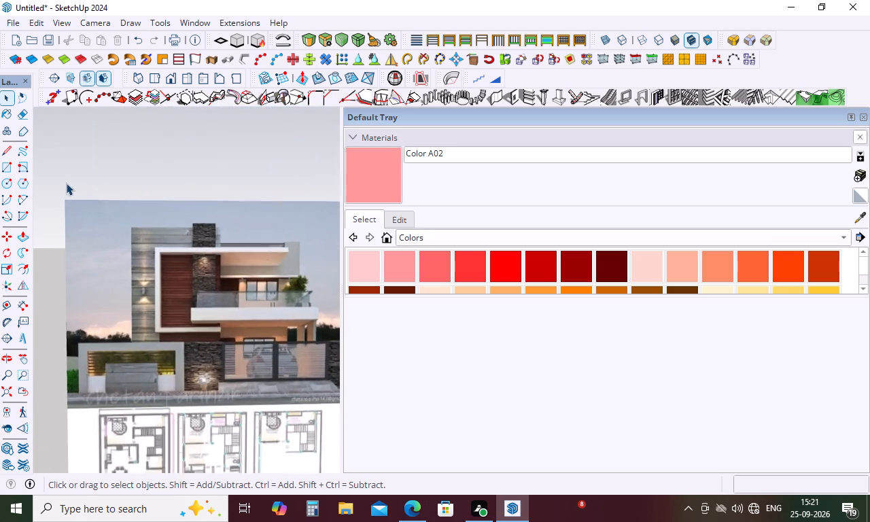
{"action": "scroll", "coordinate": [66, 183], "scroll_direction": "up", "scroll_amount": 2}
{"action": "scroll", "coordinate": [66, 183], "scroll_direction": "down", "scroll_amount": 4}
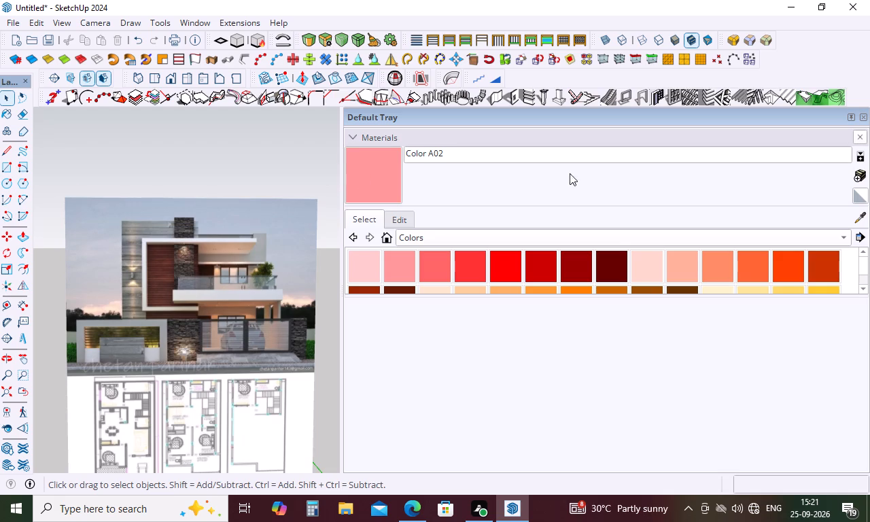
Close the Default Tray to widen the modelling view around the house image.
{"action": "left_click", "coordinate": [865, 116]}
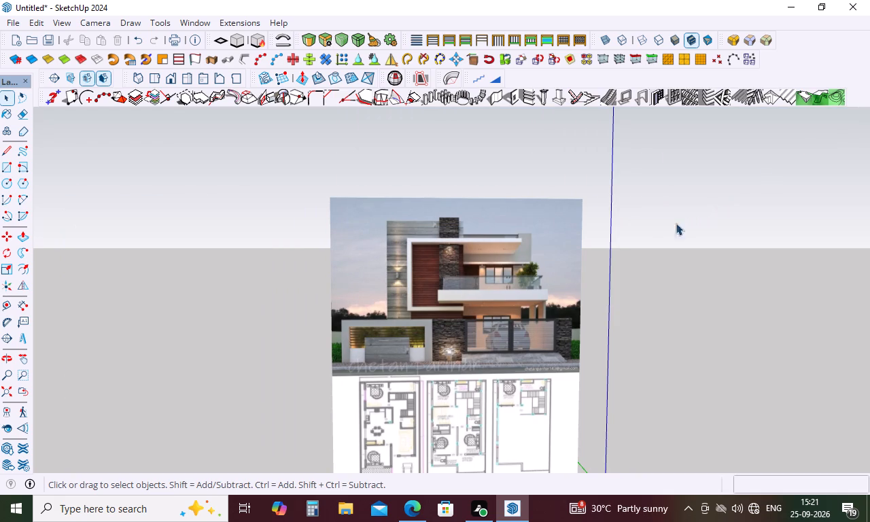
{"action": "scroll", "coordinate": [521, 166], "scroll_direction": "down", "scroll_amount": 4}
{"action": "scroll", "coordinate": [585, 217], "scroll_direction": "up", "scroll_amount": 5}
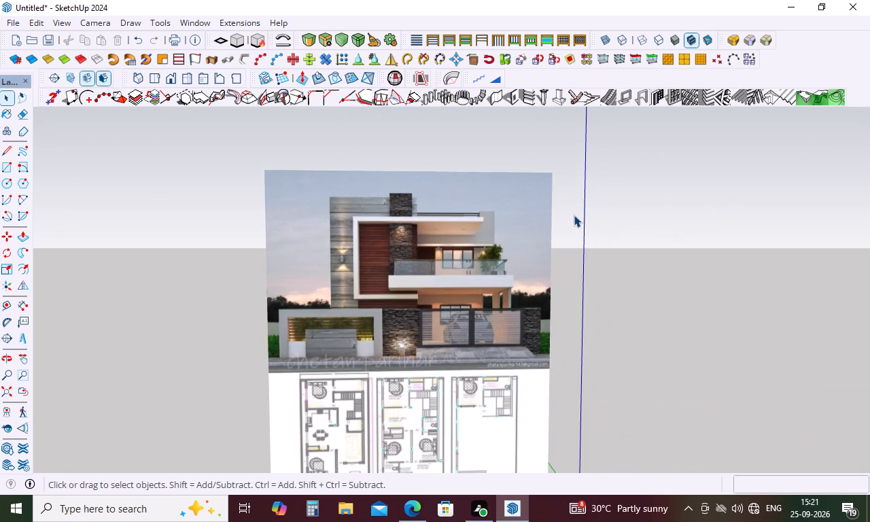
{"action": "scroll", "coordinate": [466, 185], "scroll_direction": "down", "scroll_amount": 4}
{"action": "middle_click", "coordinate": [464, 184]}
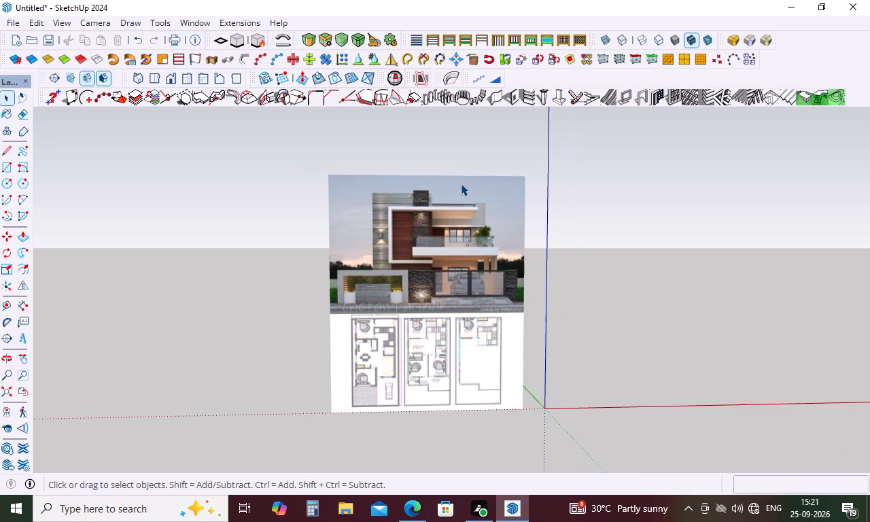
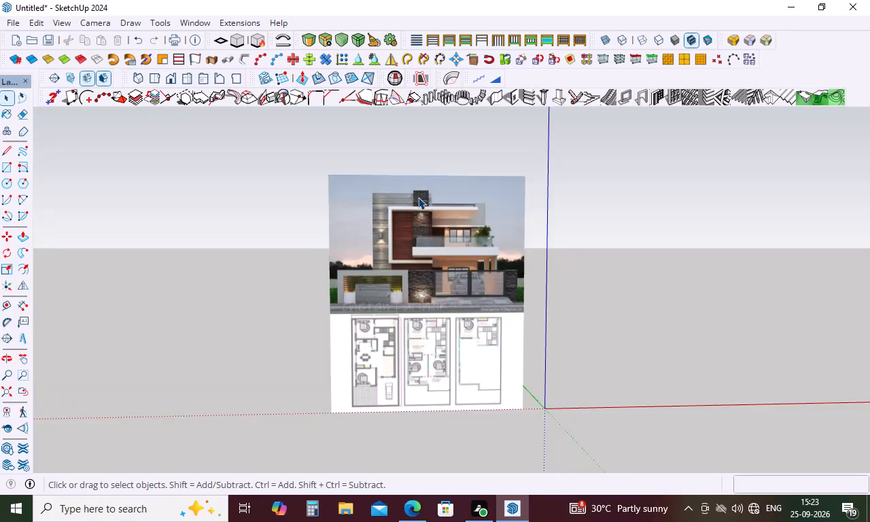
Examine the floor plans up close, including the overall width dimension above the first plan, and the front elevation in the house image.
{"action": "scroll", "coordinate": [418, 197], "scroll_direction": "down", "scroll_amount": 6}
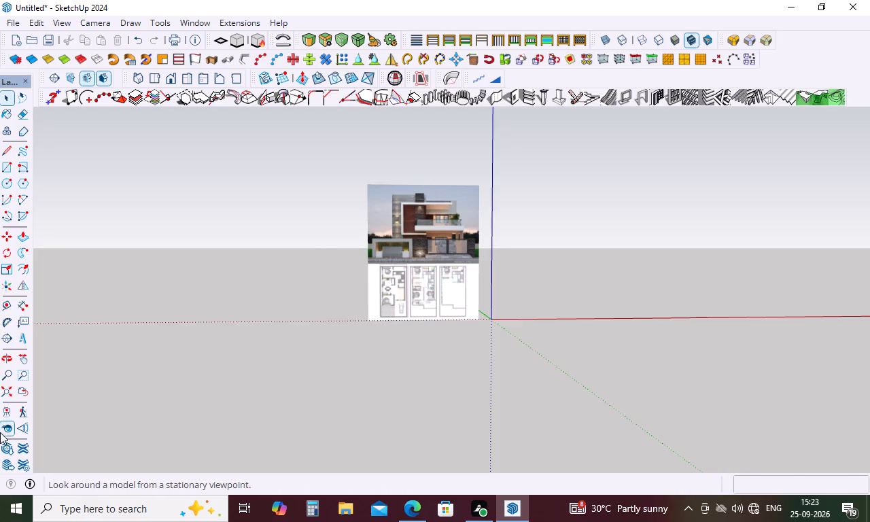
{"action": "scroll", "coordinate": [434, 249], "scroll_direction": "down", "scroll_amount": 3}
{"action": "scroll", "coordinate": [435, 249], "scroll_direction": "up", "scroll_amount": 4}
{"action": "scroll", "coordinate": [468, 316], "scroll_direction": "up", "scroll_amount": 5}
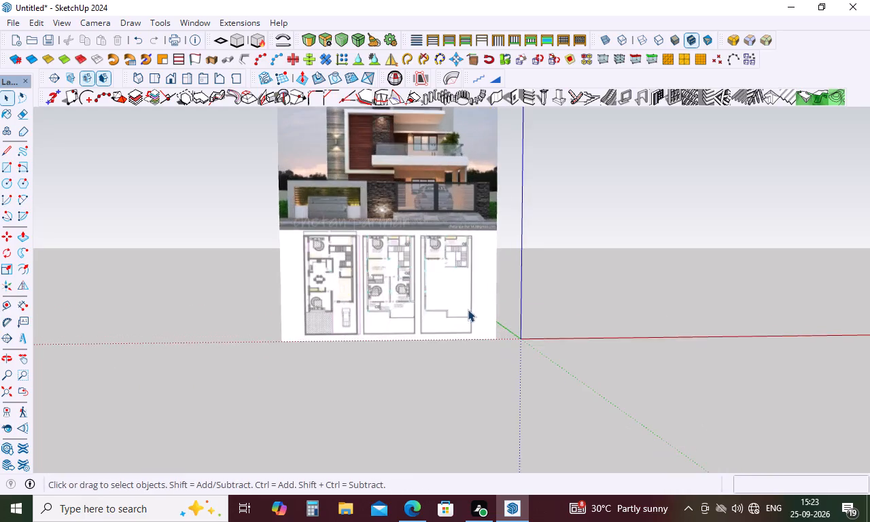
{"action": "scroll", "coordinate": [407, 269], "scroll_direction": "up", "scroll_amount": 5}
{"action": "middle_click_drag", "start_coordinate": [301, 223], "coordinate": [313, 271]}
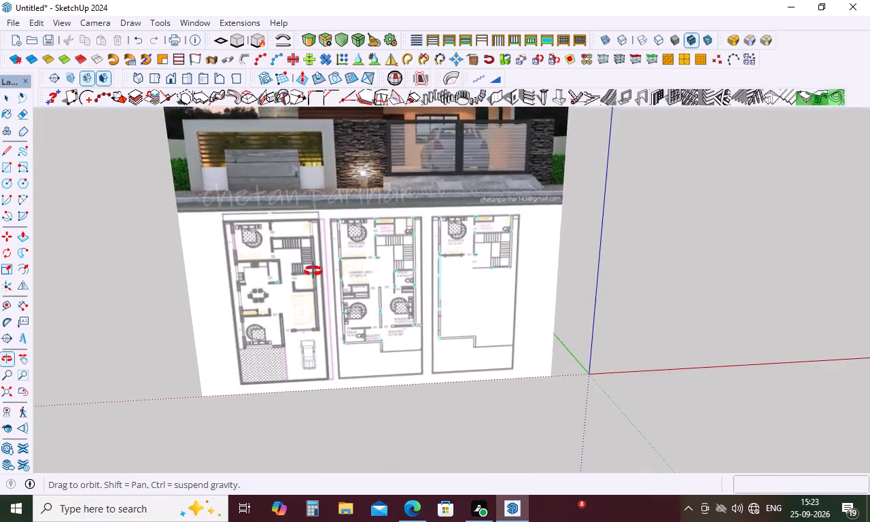
{"action": "middle_click_drag", "start_coordinate": [313, 271], "coordinate": [341, 167]}
{"action": "scroll", "coordinate": [290, 192], "scroll_direction": "up", "scroll_amount": 5}
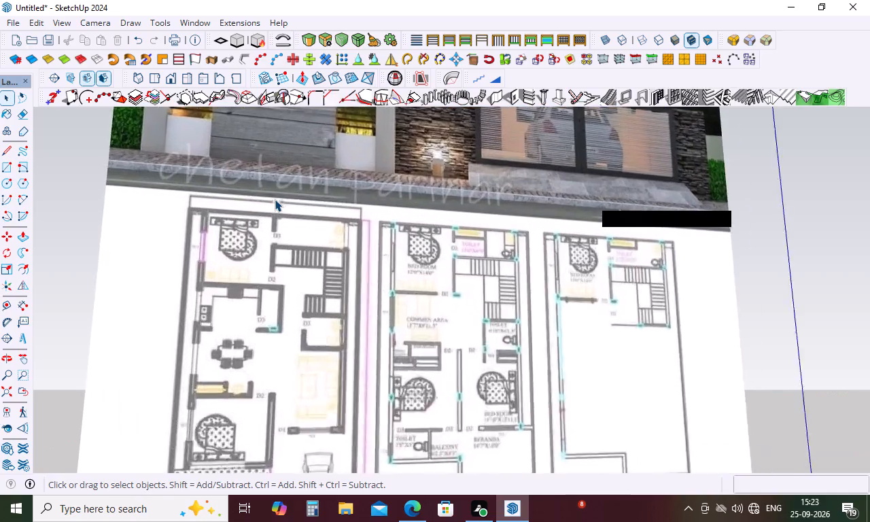
{"action": "scroll", "coordinate": [275, 199], "scroll_direction": "up", "scroll_amount": 14}
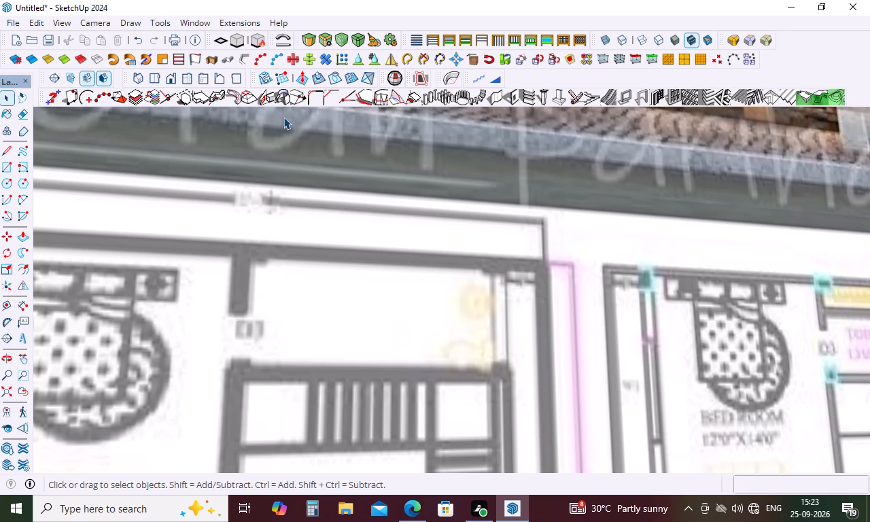
{"action": "scroll", "coordinate": [453, 176], "scroll_direction": "down", "scroll_amount": 4}
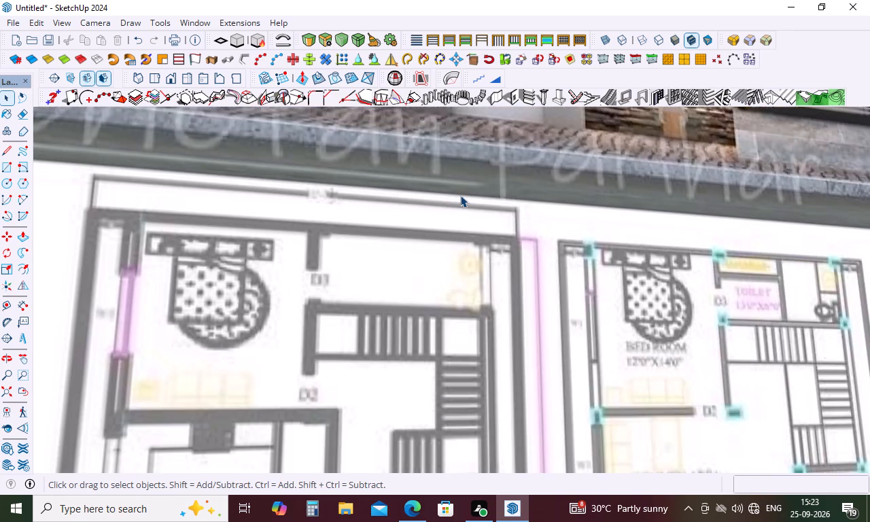
{"action": "scroll", "coordinate": [460, 195], "scroll_direction": "down", "scroll_amount": 19}
{"action": "scroll", "coordinate": [442, 200], "scroll_direction": "down", "scroll_amount": 5}
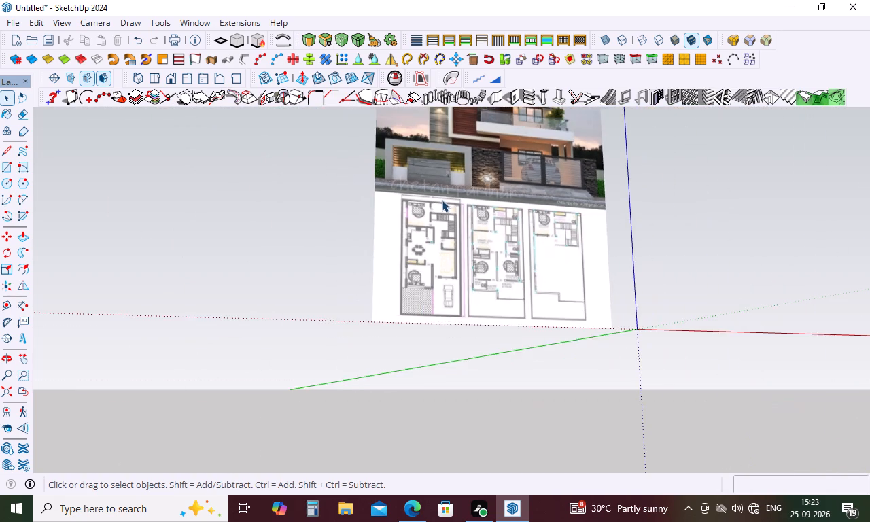
{"action": "middle_click_drag", "start_coordinate": [683, 171], "coordinate": [568, 332]}
{"action": "scroll", "coordinate": [554, 313], "scroll_direction": "down", "scroll_amount": 11}
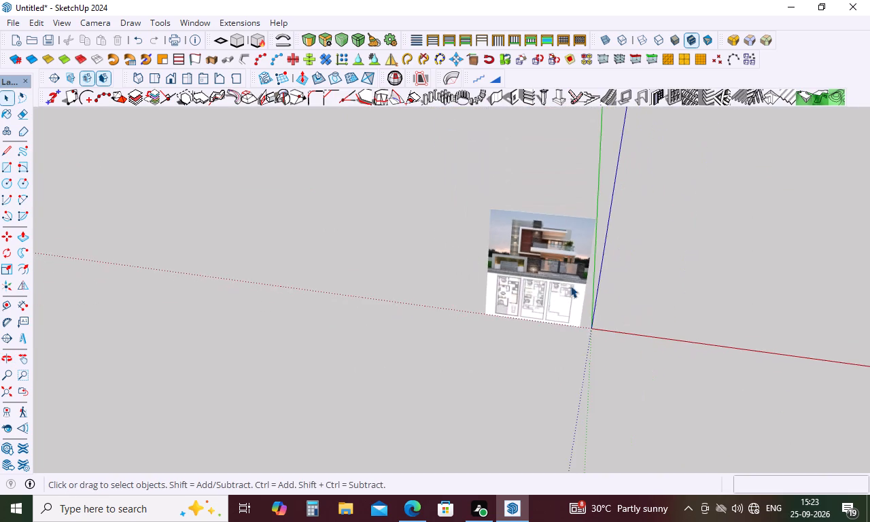
{"action": "scroll", "coordinate": [587, 258], "scroll_direction": "up", "scroll_amount": 6}
{"action": "middle_click_drag", "start_coordinate": [549, 247], "coordinate": [591, 175]}
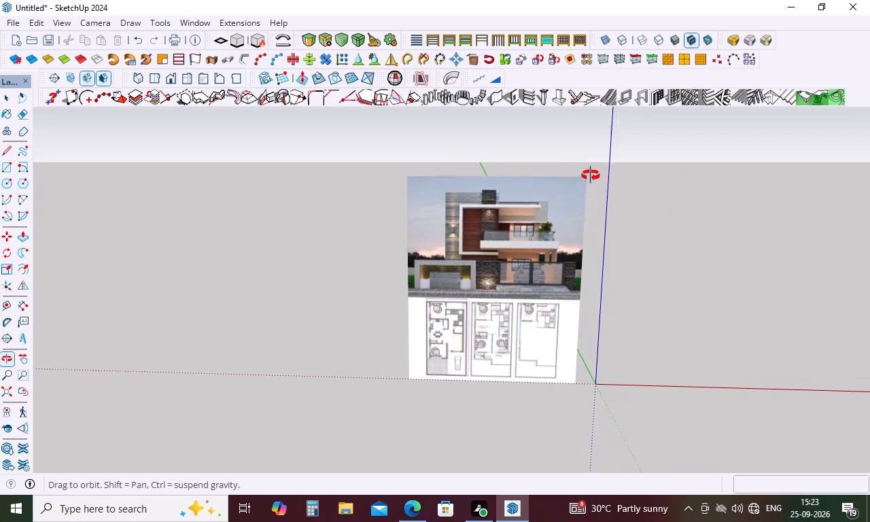
{"action": "middle_click_drag", "start_coordinate": [591, 175], "coordinate": [574, 137]}
{"action": "scroll", "coordinate": [536, 243], "scroll_direction": "up", "scroll_amount": 5}
{"action": "middle_click_drag", "start_coordinate": [536, 243], "coordinate": [571, 243]}
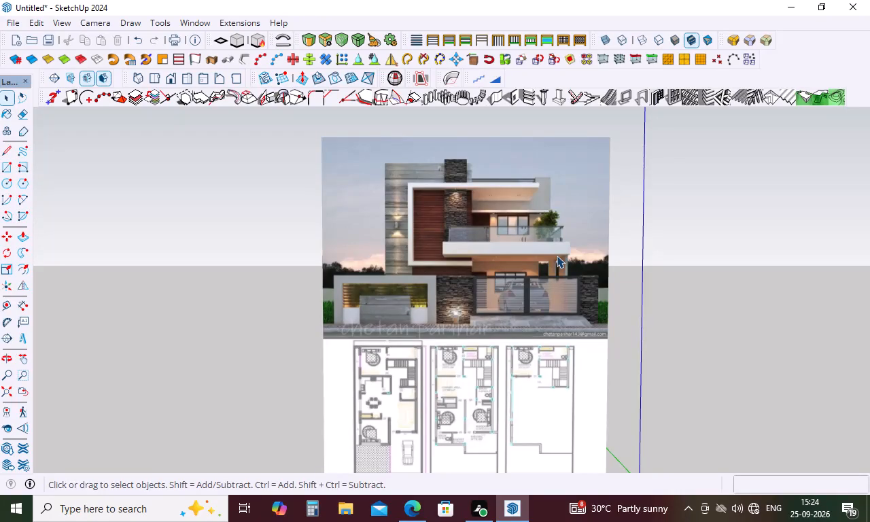
{"action": "scroll", "coordinate": [457, 192], "scroll_direction": "down", "scroll_amount": 10}
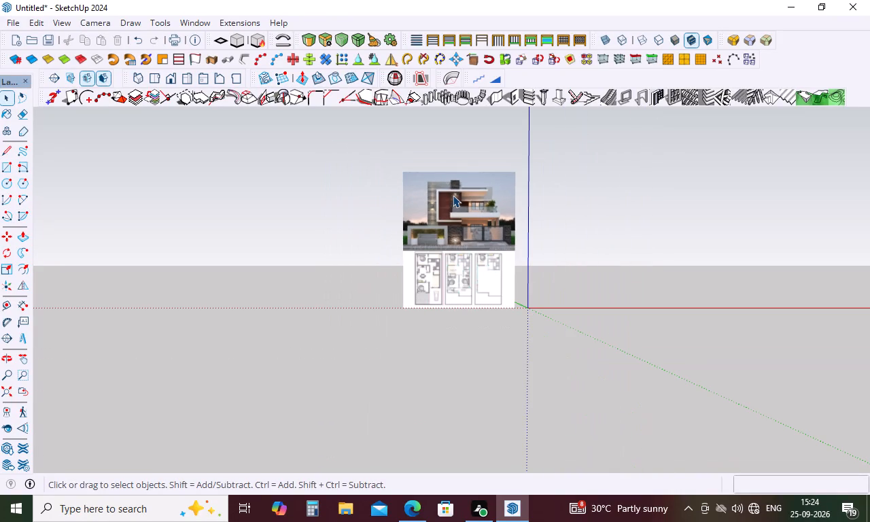
{"action": "scroll", "coordinate": [471, 290], "scroll_direction": "up", "scroll_amount": 5}
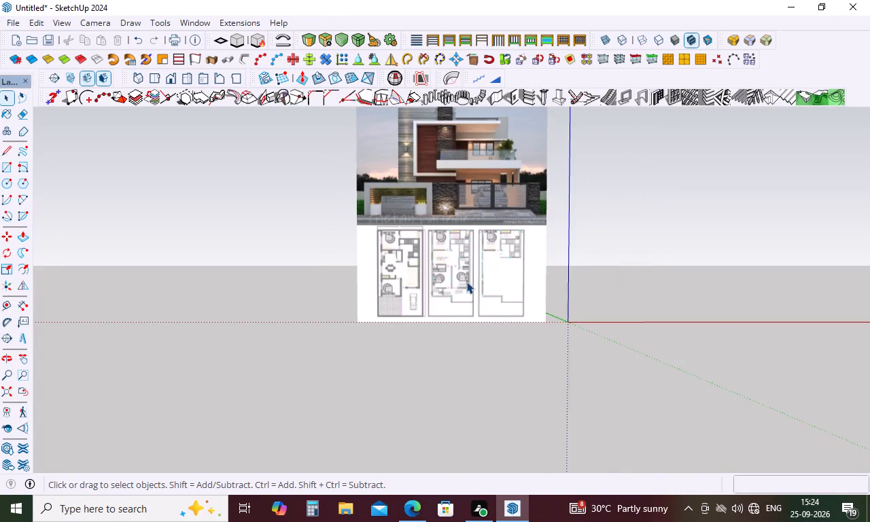
{"action": "scroll", "coordinate": [395, 268], "scroll_direction": "up", "scroll_amount": 4}
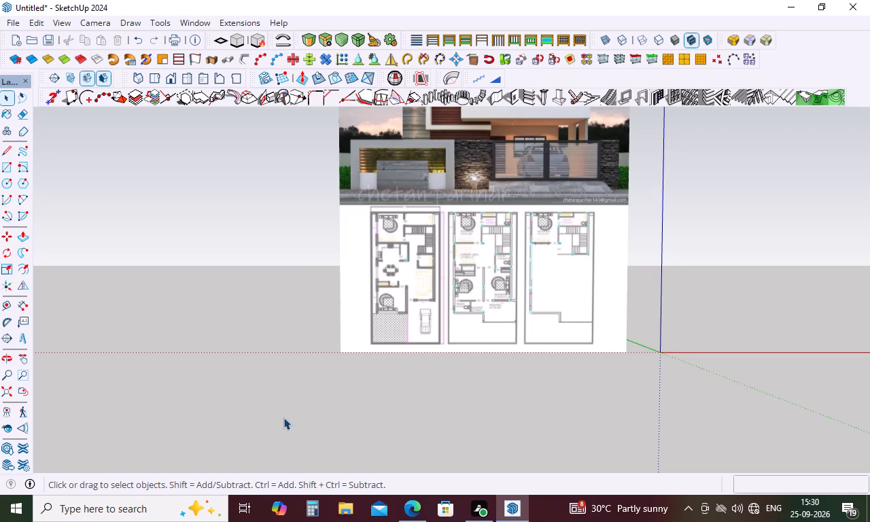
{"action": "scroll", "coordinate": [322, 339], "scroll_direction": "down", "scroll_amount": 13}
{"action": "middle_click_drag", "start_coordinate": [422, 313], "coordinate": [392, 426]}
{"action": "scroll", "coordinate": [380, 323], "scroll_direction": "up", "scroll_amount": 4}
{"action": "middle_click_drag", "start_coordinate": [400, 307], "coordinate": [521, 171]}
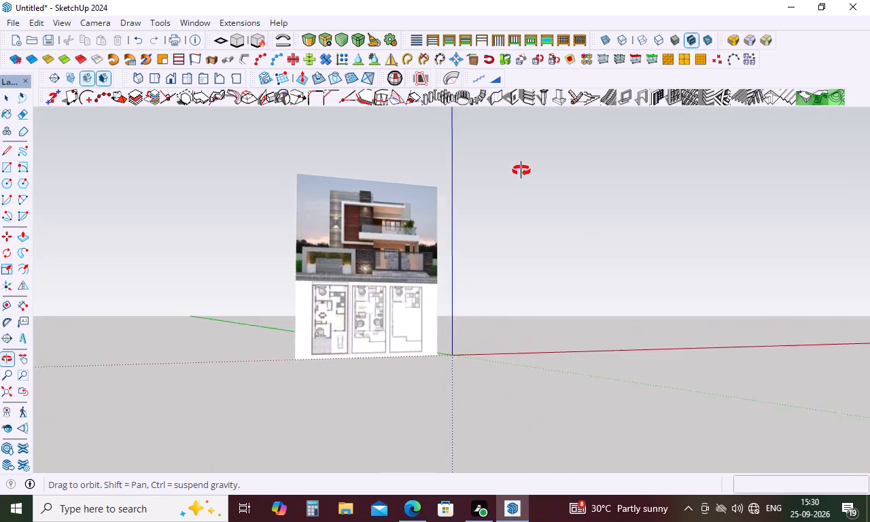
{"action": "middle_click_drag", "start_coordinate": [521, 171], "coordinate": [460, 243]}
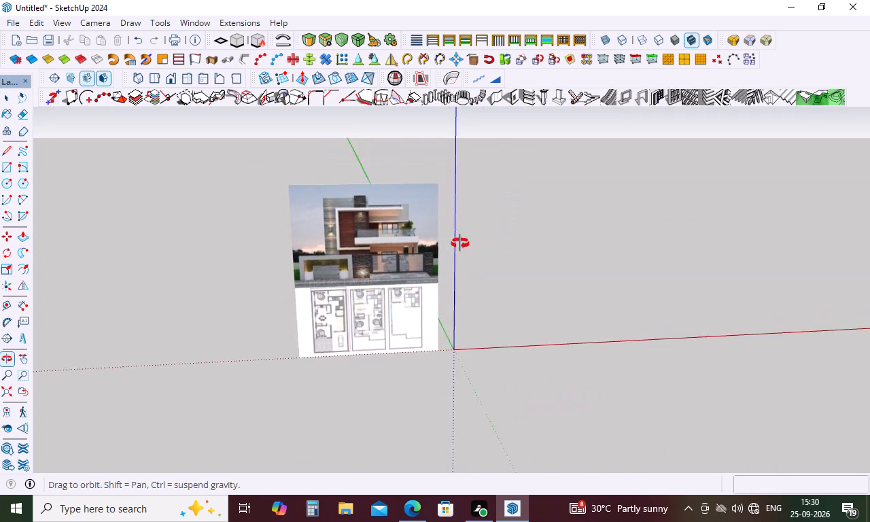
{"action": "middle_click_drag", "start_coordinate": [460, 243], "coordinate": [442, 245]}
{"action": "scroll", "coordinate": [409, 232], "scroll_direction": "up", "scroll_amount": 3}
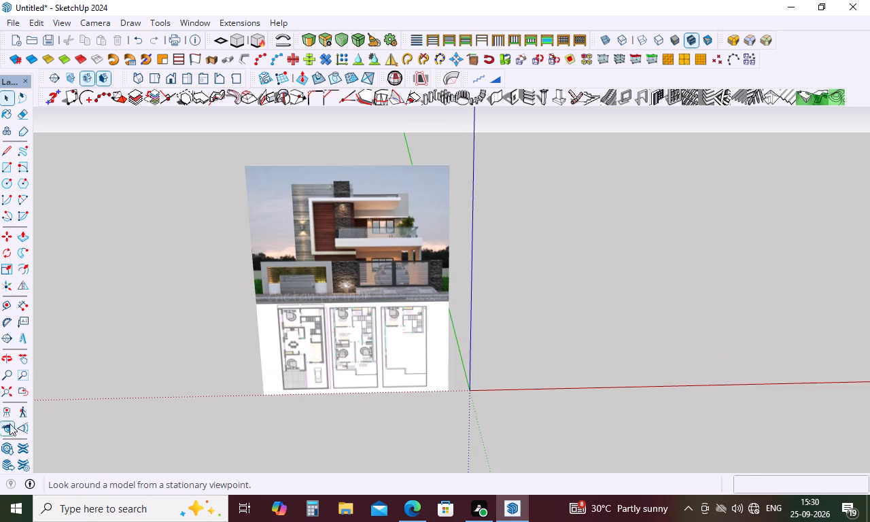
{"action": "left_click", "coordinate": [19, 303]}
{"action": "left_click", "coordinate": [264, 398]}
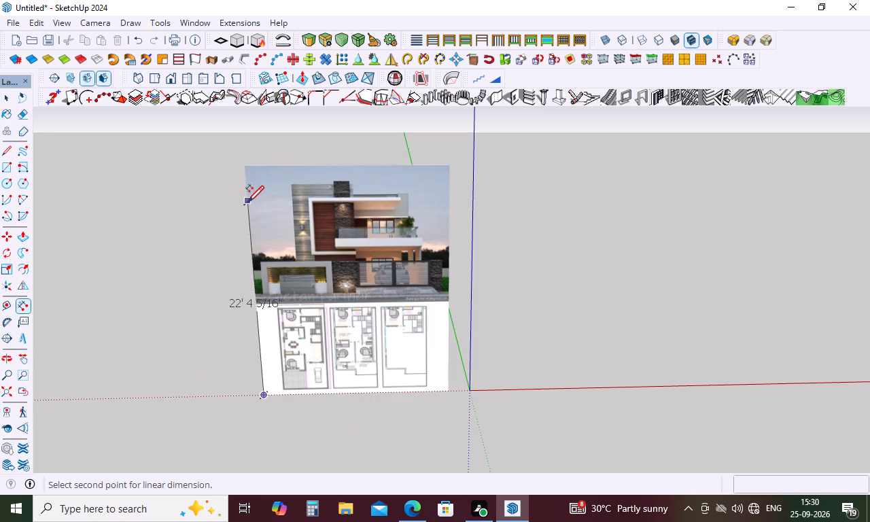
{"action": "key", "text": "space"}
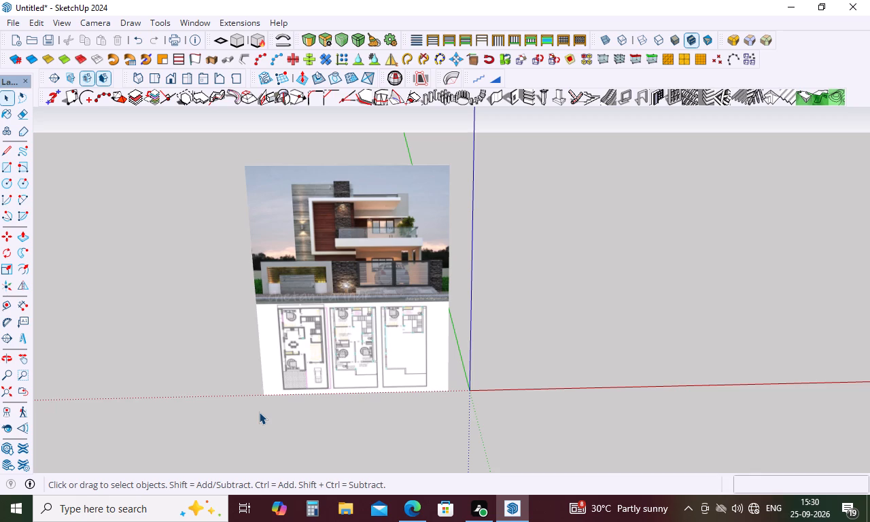
Place a guide 40' from the red axis and another 20' from the green axis to mark the house footprint.
{"action": "scroll", "coordinate": [384, 254], "scroll_direction": "up", "scroll_amount": 5}
{"action": "middle_click_drag", "start_coordinate": [381, 256], "coordinate": [336, 275]}
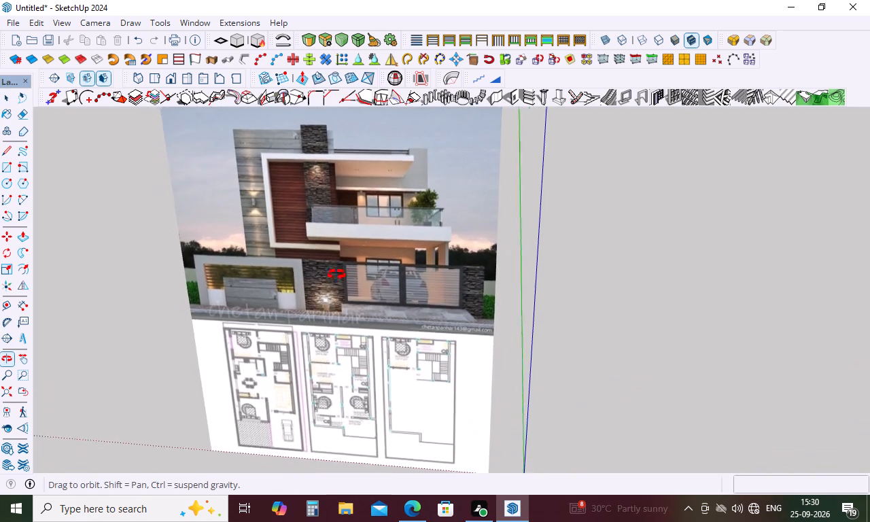
{"action": "middle_click_drag", "start_coordinate": [336, 275], "coordinate": [426, 254]}
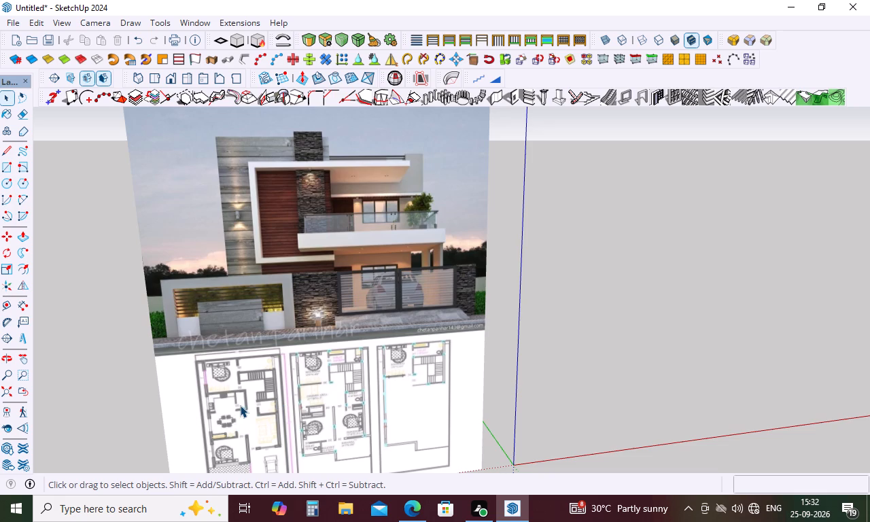
{"action": "scroll", "coordinate": [502, 254], "scroll_direction": "down", "scroll_amount": 2}
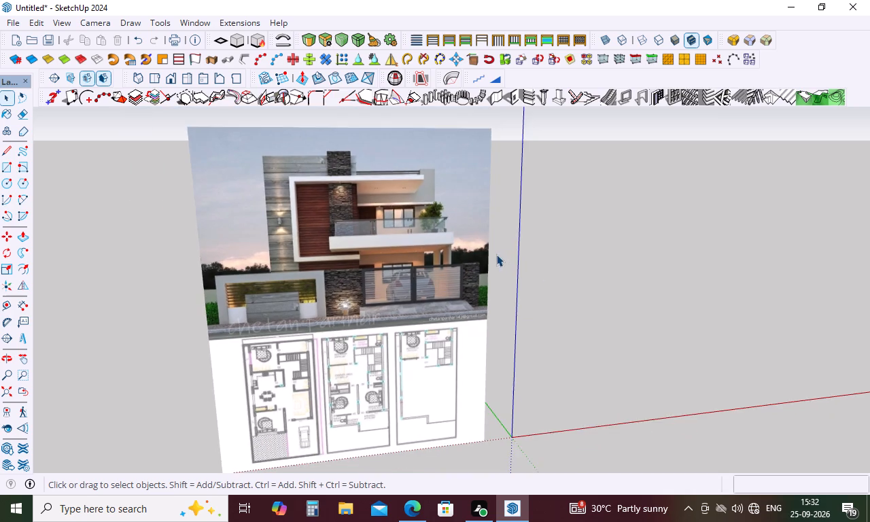
{"action": "scroll", "coordinate": [496, 254], "scroll_direction": "down", "scroll_amount": 4}
{"action": "middle_click_drag", "start_coordinate": [633, 261], "coordinate": [572, 273]}
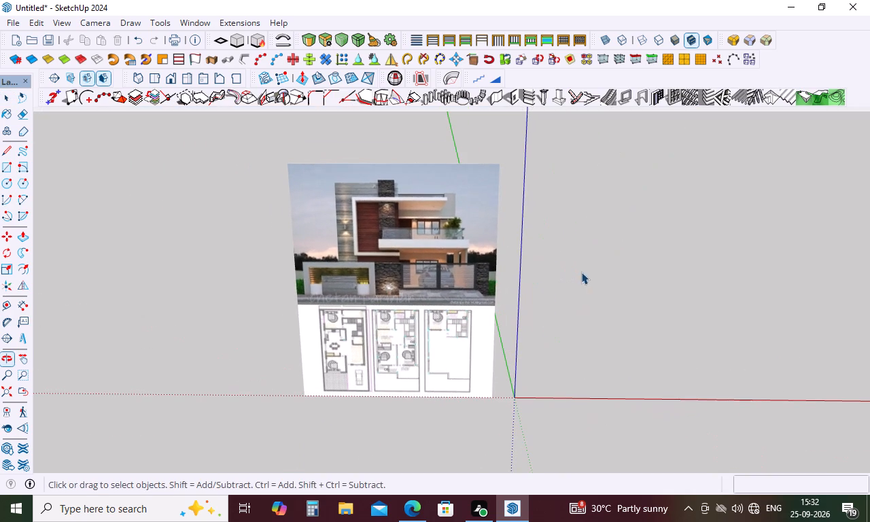
{"action": "key", "text": "t"}
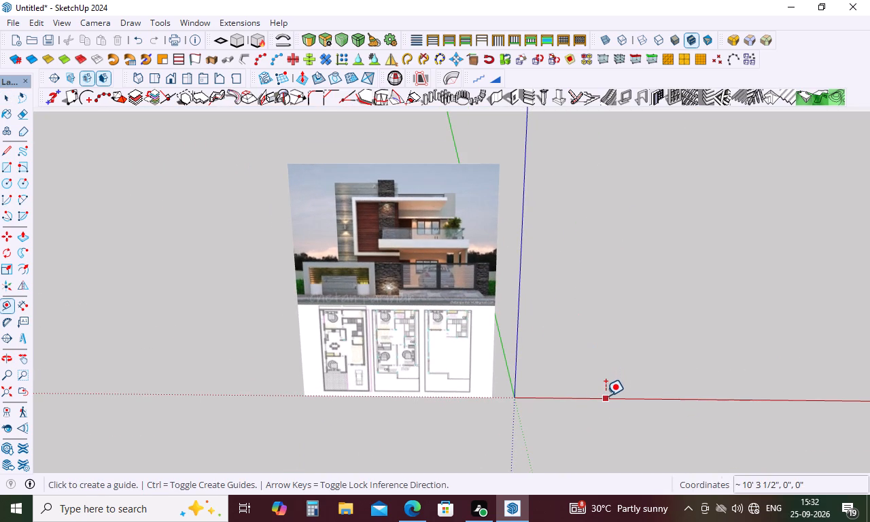
{"action": "left_click", "coordinate": [606, 396]}
{"action": "type", "text": "40'"}
{"action": "key", "text": "Return"}
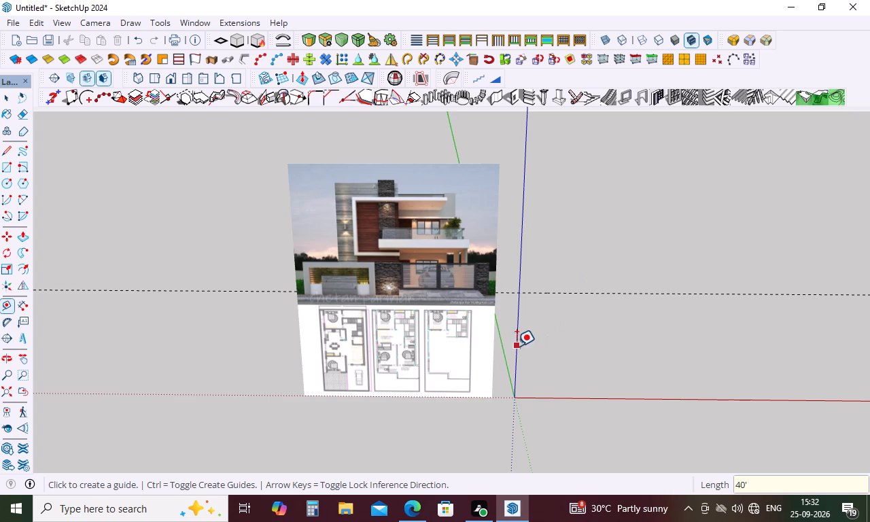
{"action": "left_click", "coordinate": [502, 351]}
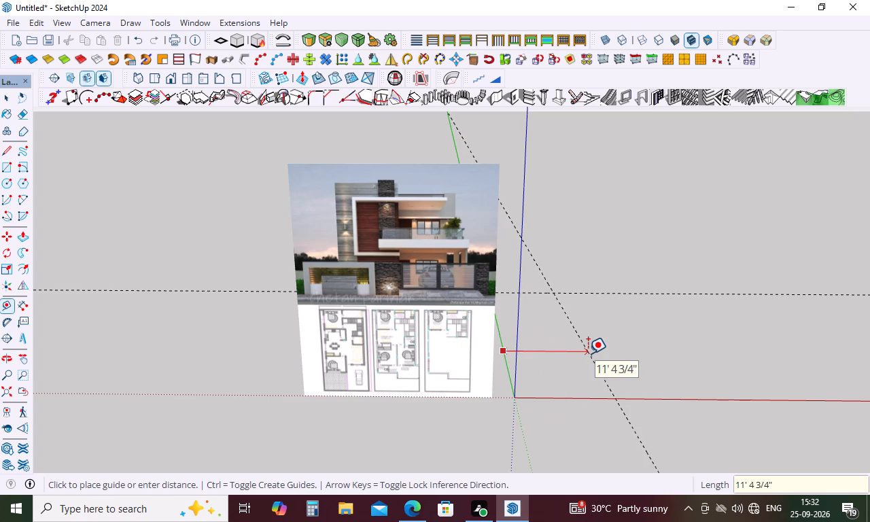
{"action": "type", "text": "20'"}
{"action": "key", "text": "Return"}
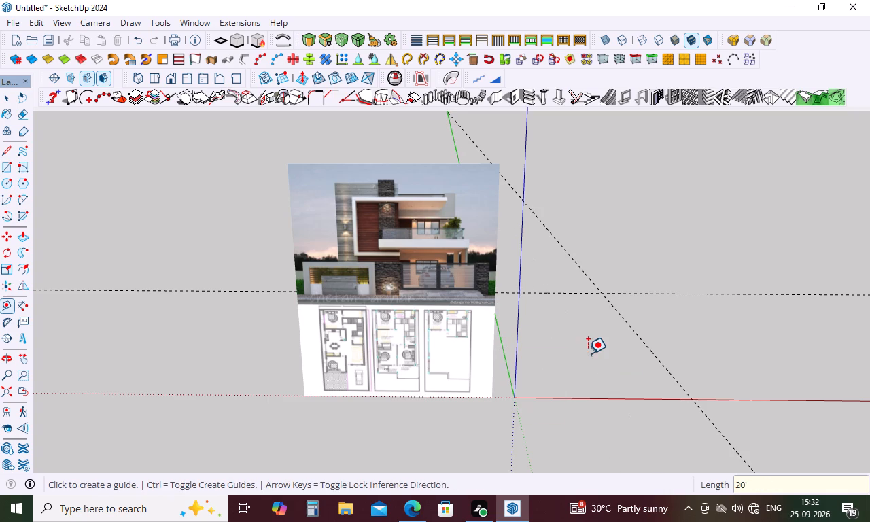
Add wall-thickness guides 9" inside the footprint from the red axis, the green axis and the 40' guide.
{"action": "scroll", "coordinate": [566, 278], "scroll_direction": "down", "scroll_amount": 4}
{"action": "middle_click_drag", "start_coordinate": [643, 279], "coordinate": [565, 408]}
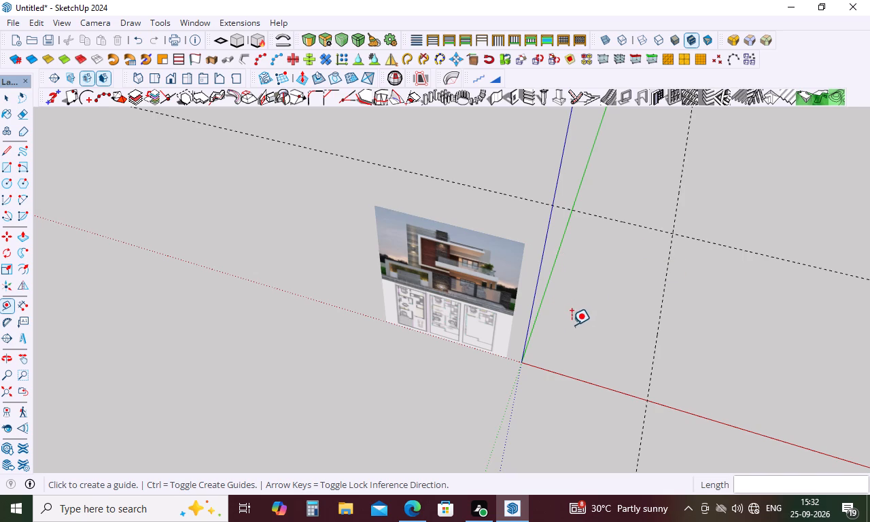
{"action": "left_click", "coordinate": [551, 369]}
{"action": "key", "text": "9"}
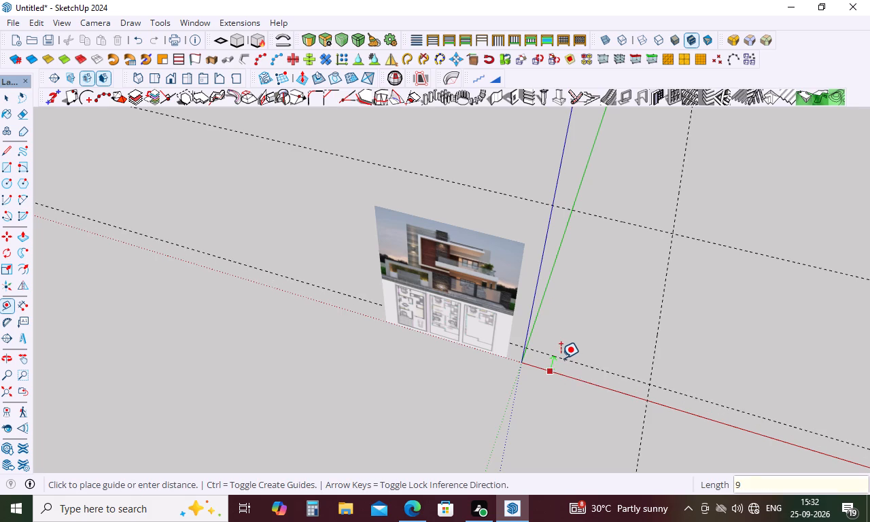
{"action": "key", "text": "Return"}
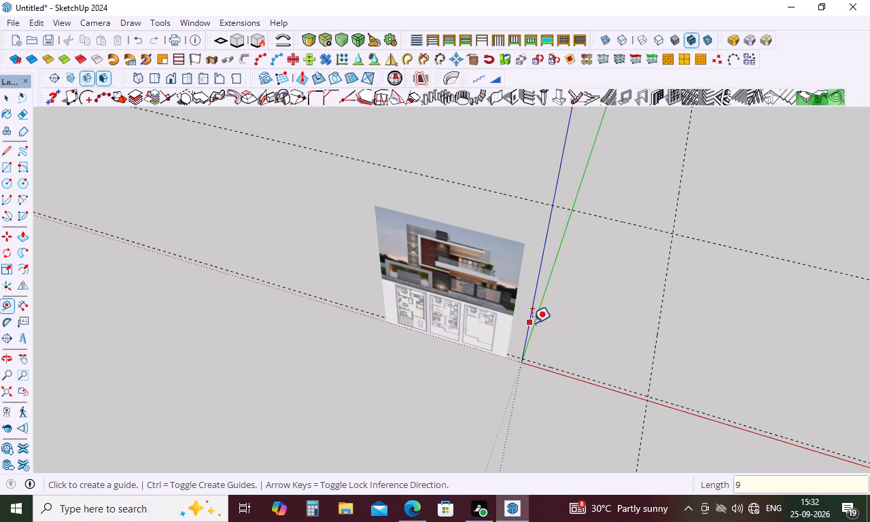
{"action": "left_click", "coordinate": [532, 323]}
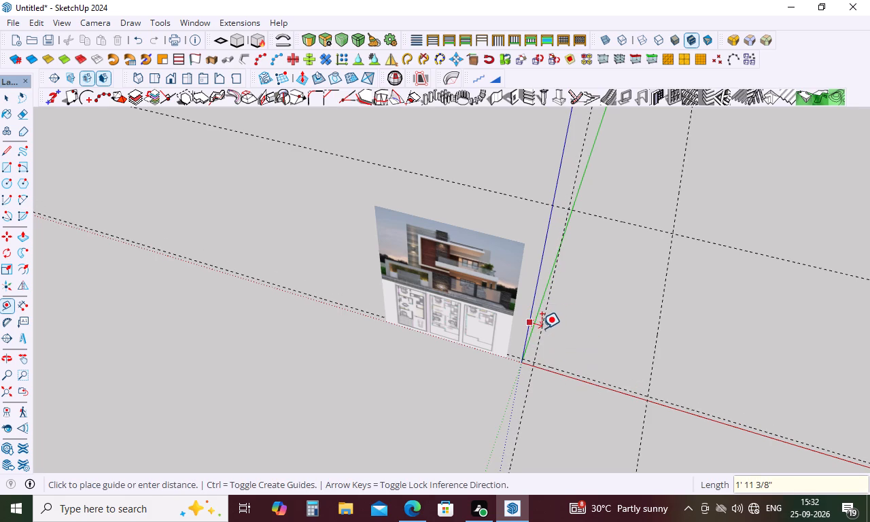
{"action": "key", "text": "Escape"}
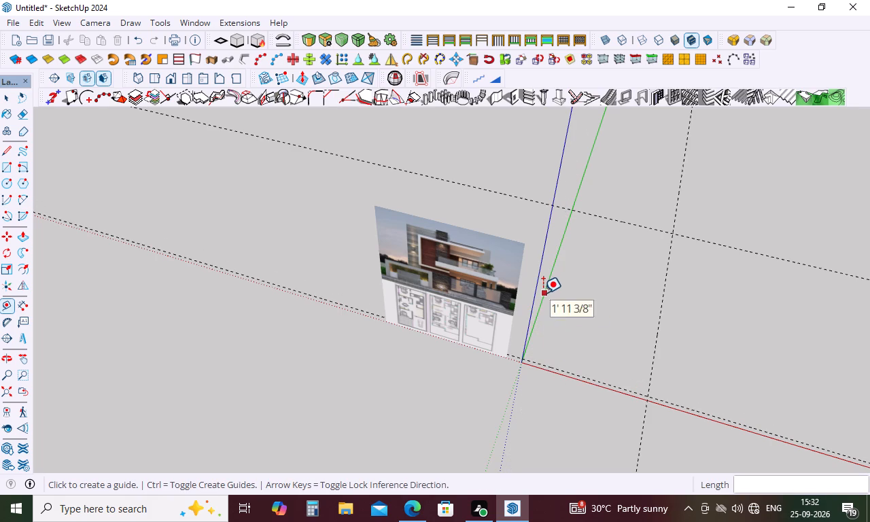
{"action": "left_click", "coordinate": [543, 293]}
{"action": "key", "text": "9"}
{"action": "key", "text": "Return"}
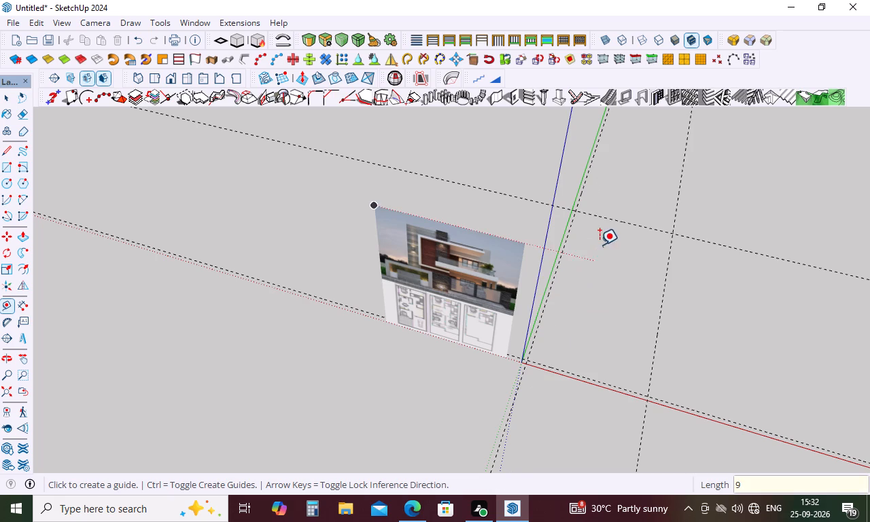
{"action": "left_click", "coordinate": [615, 219]}
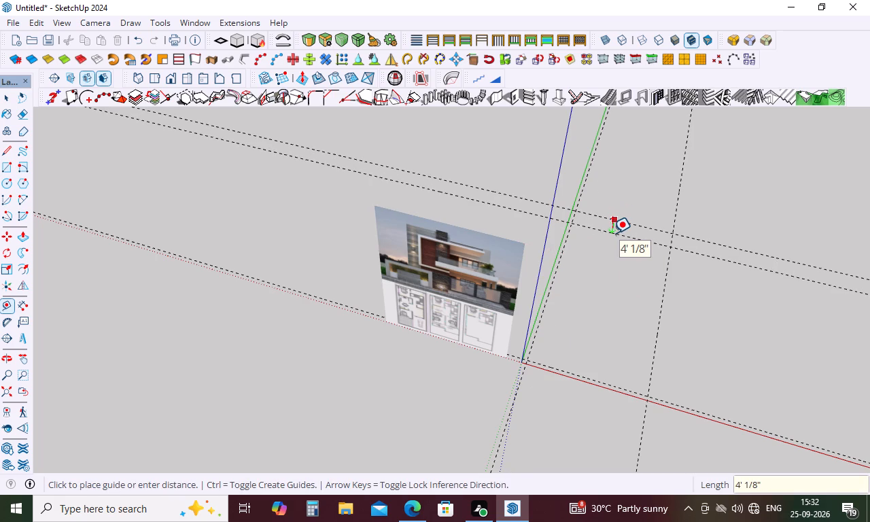
{"action": "key", "text": "9"}
{"action": "key", "text": "Return"}
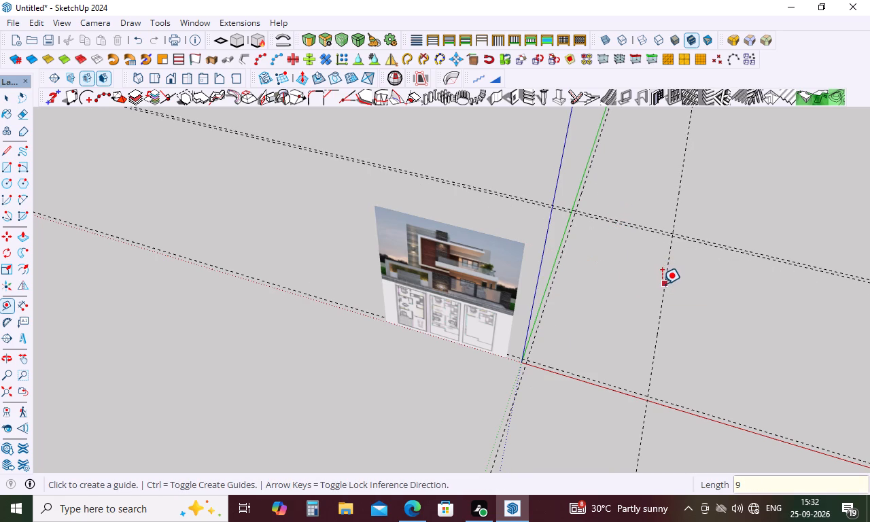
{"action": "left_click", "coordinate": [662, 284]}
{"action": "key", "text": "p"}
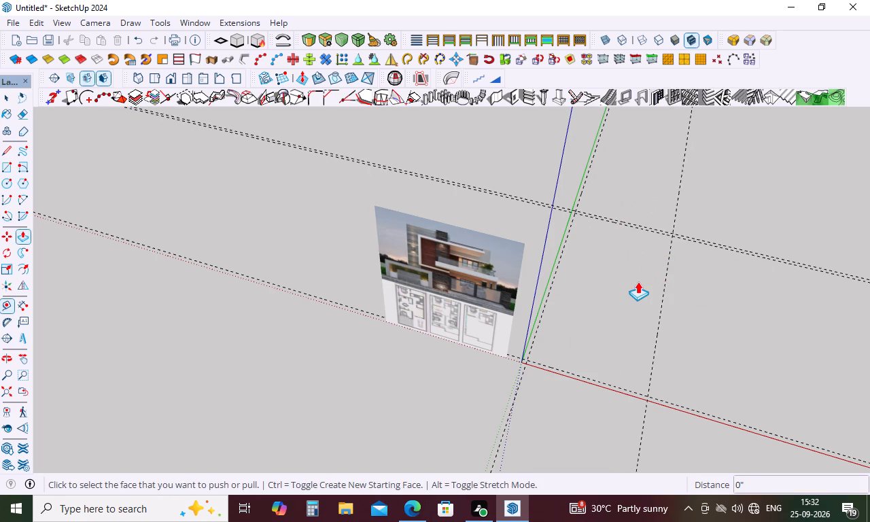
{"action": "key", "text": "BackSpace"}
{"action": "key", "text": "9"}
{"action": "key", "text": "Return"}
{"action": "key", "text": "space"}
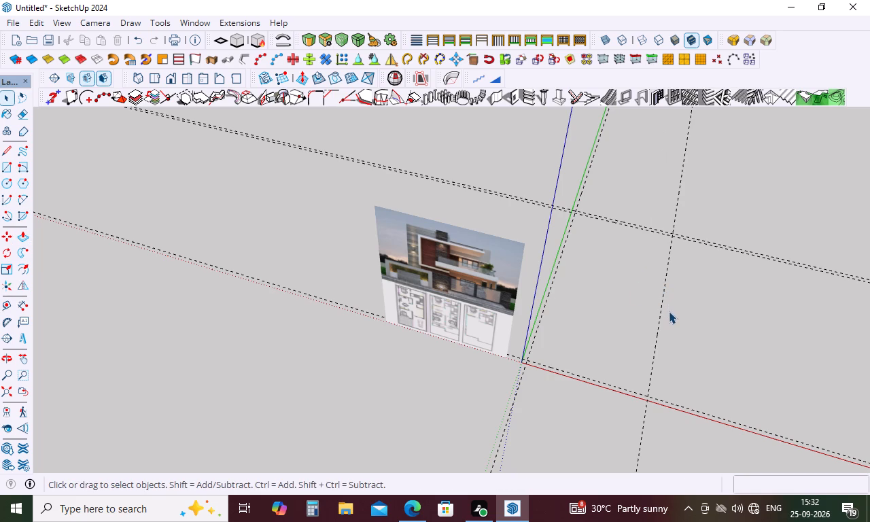
Add a wall-thickness guide 9" inside the footprint from the 20' guide.
{"action": "key", "text": "t"}
{"action": "left_click", "coordinate": [657, 305]}
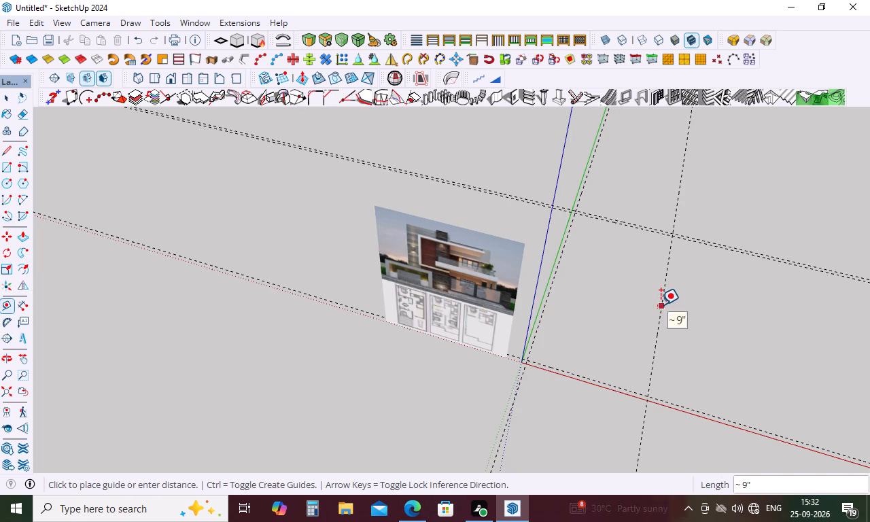
{"action": "left_click", "coordinate": [661, 304]}
{"action": "left_click", "coordinate": [659, 306]}
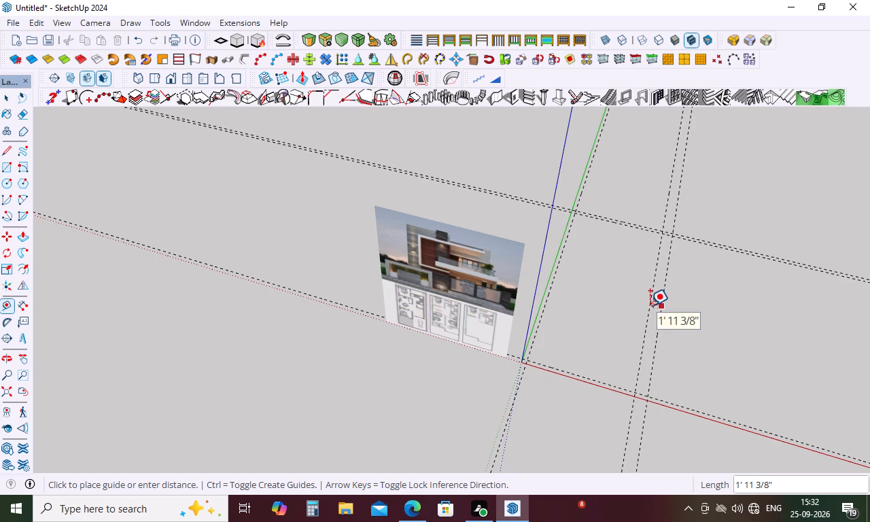
{"action": "key", "text": "9"}
{"action": "key", "text": "Return"}
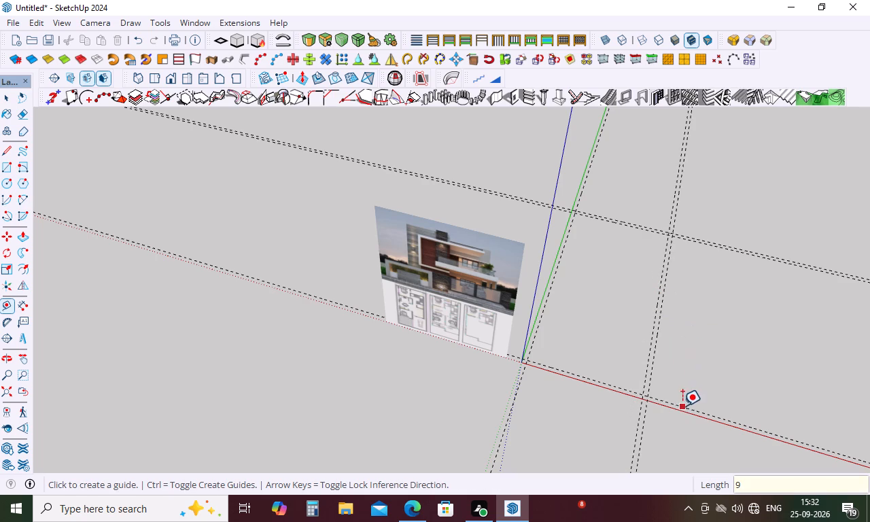
Place a guide 6' further into the footprint from the 9" wall-thickness guide along the red axis.
{"action": "middle_click_drag", "start_coordinate": [681, 399], "coordinate": [610, 239]}
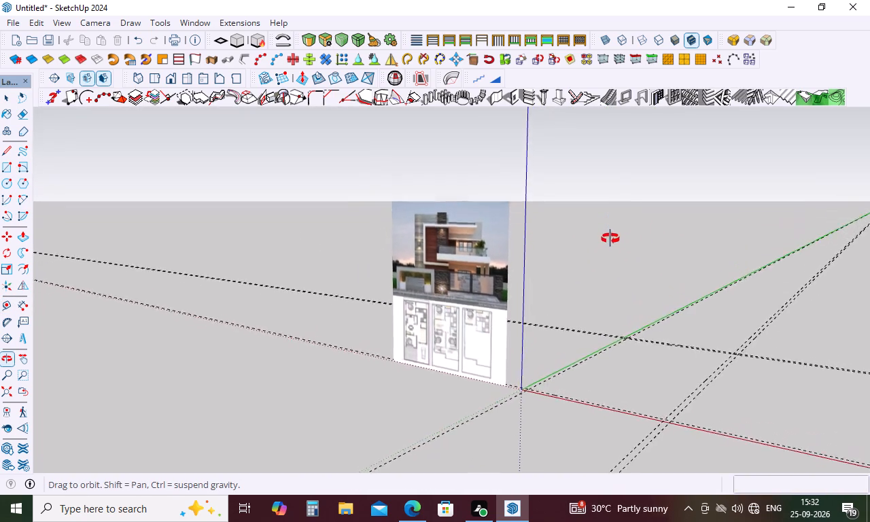
{"action": "middle_click_drag", "start_coordinate": [610, 239], "coordinate": [669, 383]}
{"action": "scroll", "coordinate": [650, 417], "scroll_direction": "up", "scroll_amount": 8}
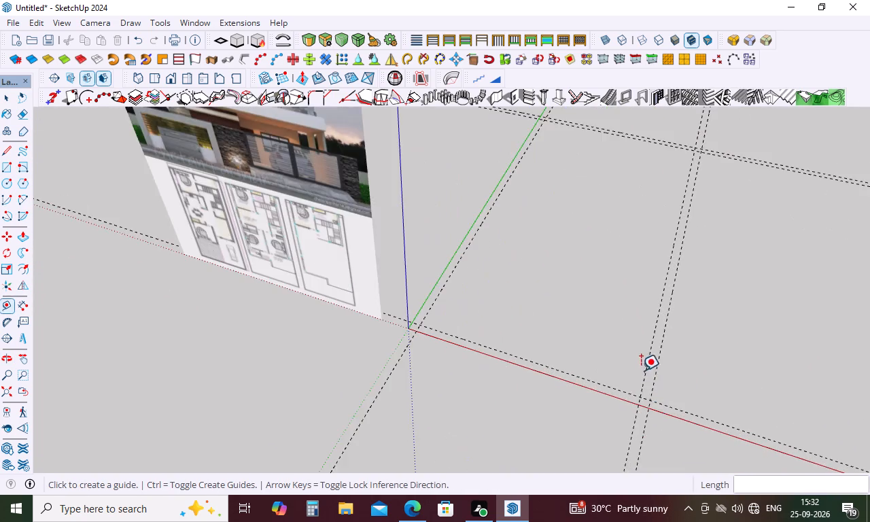
{"action": "scroll", "coordinate": [647, 399], "scroll_direction": "up", "scroll_amount": 16}
{"action": "scroll", "coordinate": [648, 405], "scroll_direction": "down", "scroll_amount": 20}
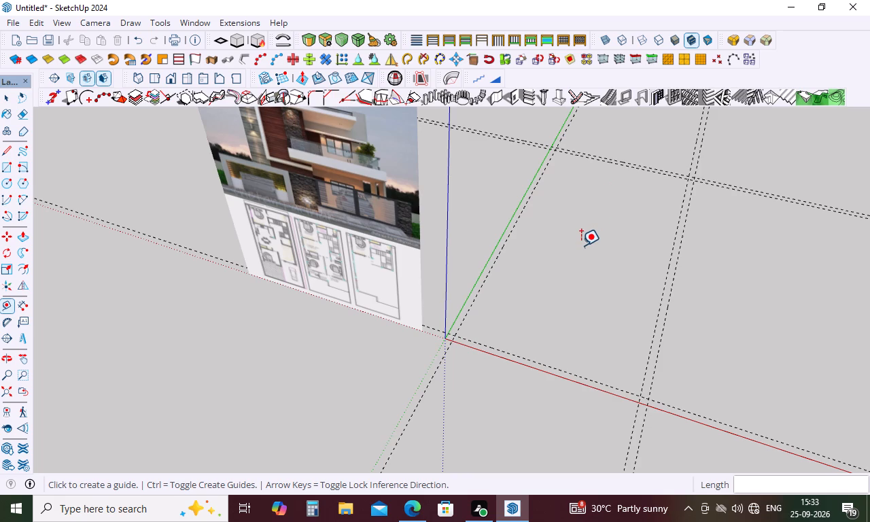
{"action": "left_click", "coordinate": [555, 366]}
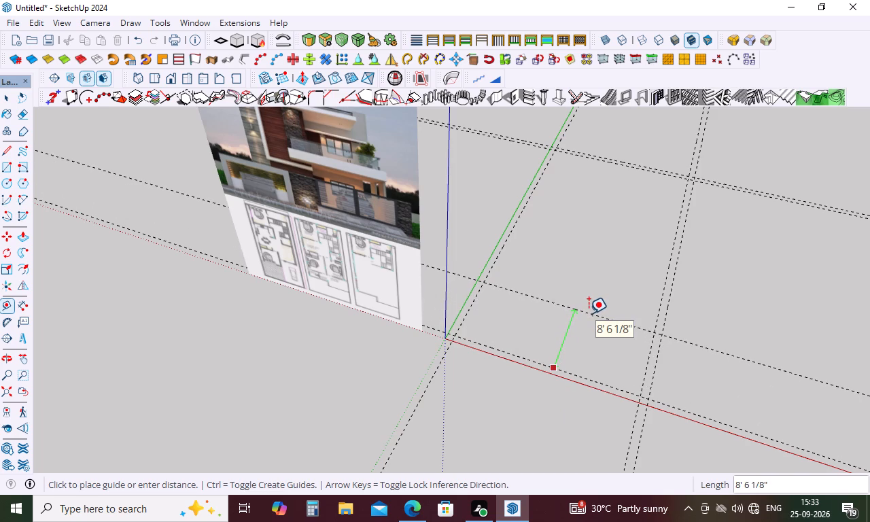
{"action": "type", "text": "5'"}
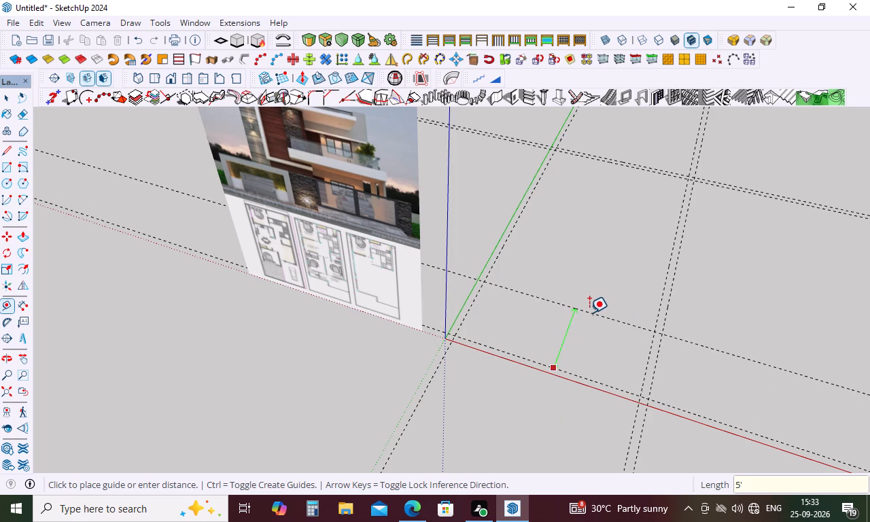
{"action": "key", "text": "BackSpace"}
{"action": "key", "text": "BackSpace"}
{"action": "type", "text": "6'"}
{"action": "key", "text": "Return"}
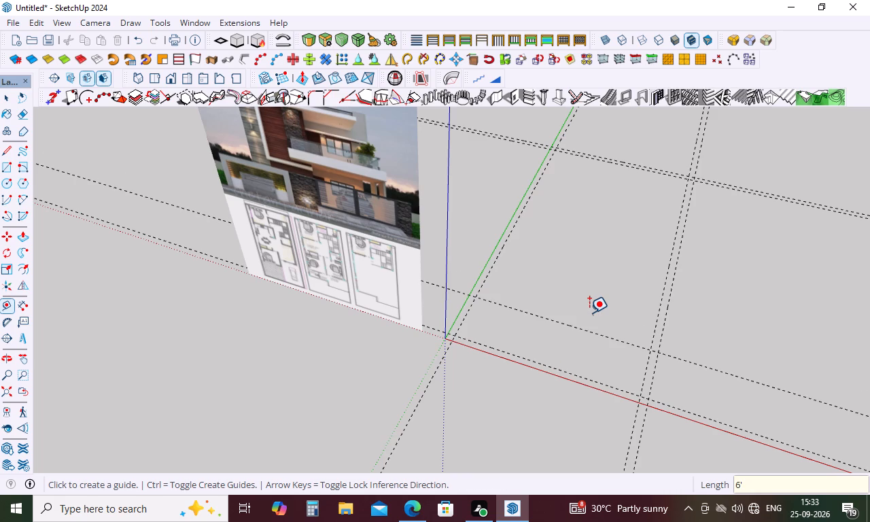
Add a guide 10" beyond the 6' guide, on the side away from the red axis.
{"action": "left_click", "coordinate": [637, 346]}
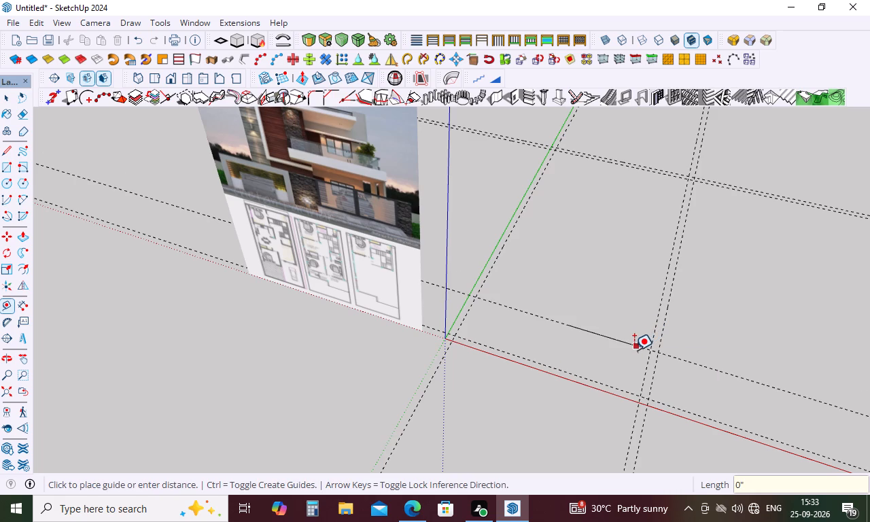
{"action": "left_click", "coordinate": [631, 343]}
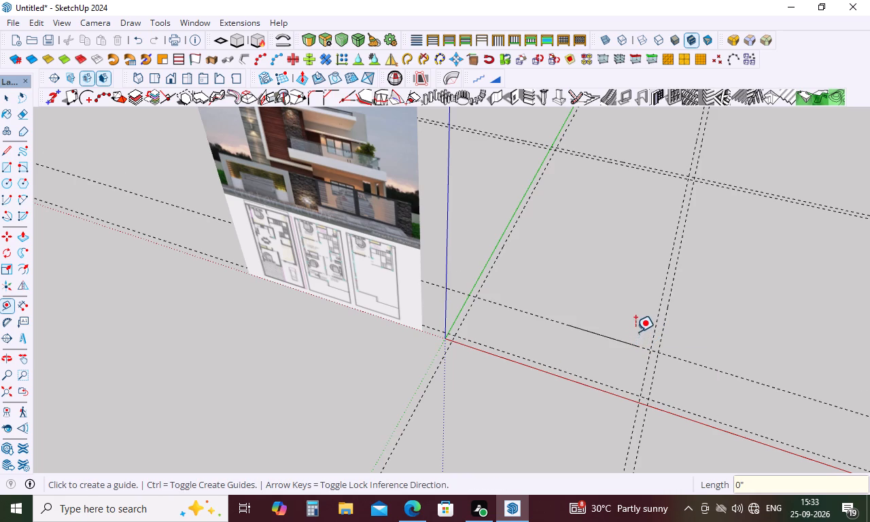
{"action": "left_click", "coordinate": [557, 320]}
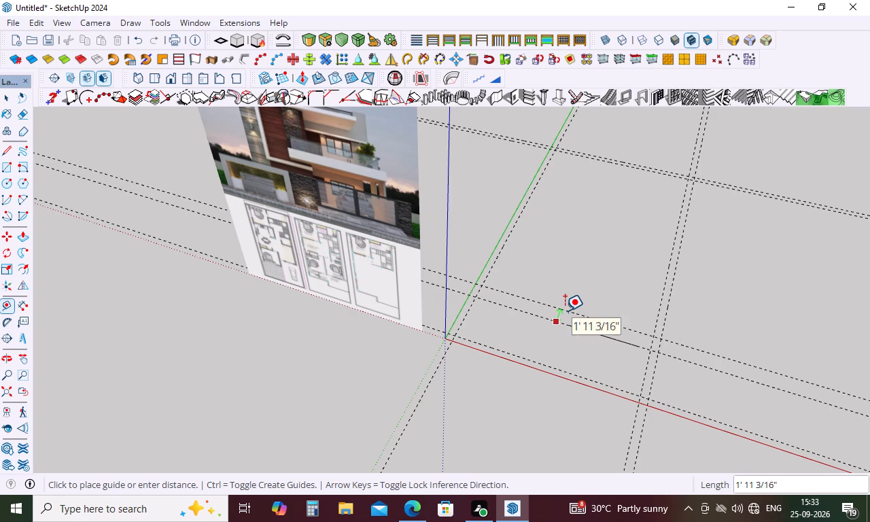
{"action": "type", "text": "10"}
{"action": "key", "text": "Return"}
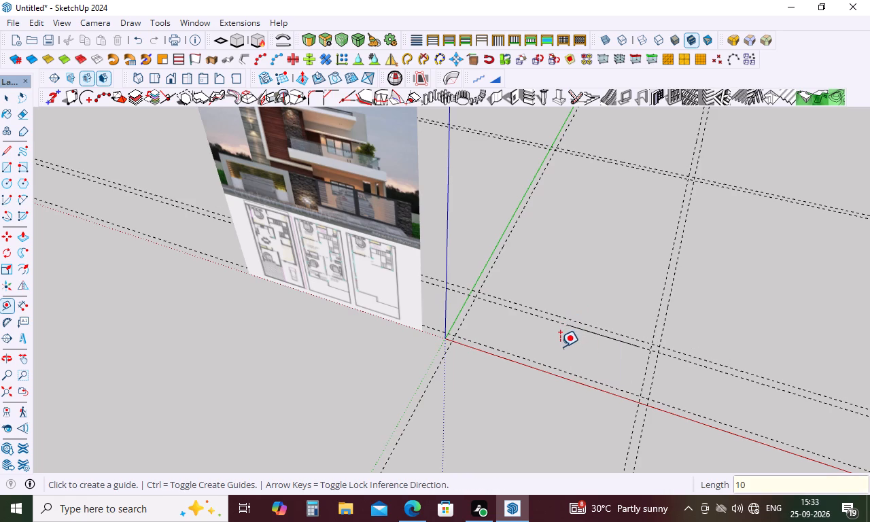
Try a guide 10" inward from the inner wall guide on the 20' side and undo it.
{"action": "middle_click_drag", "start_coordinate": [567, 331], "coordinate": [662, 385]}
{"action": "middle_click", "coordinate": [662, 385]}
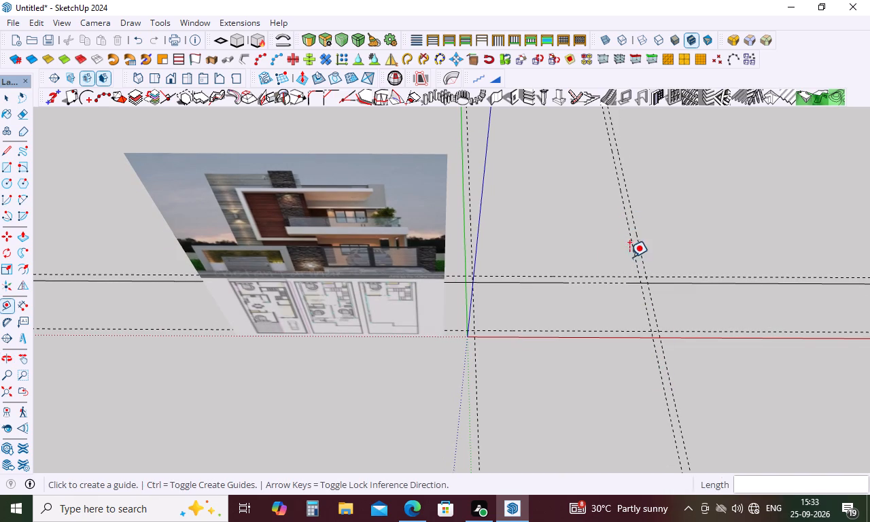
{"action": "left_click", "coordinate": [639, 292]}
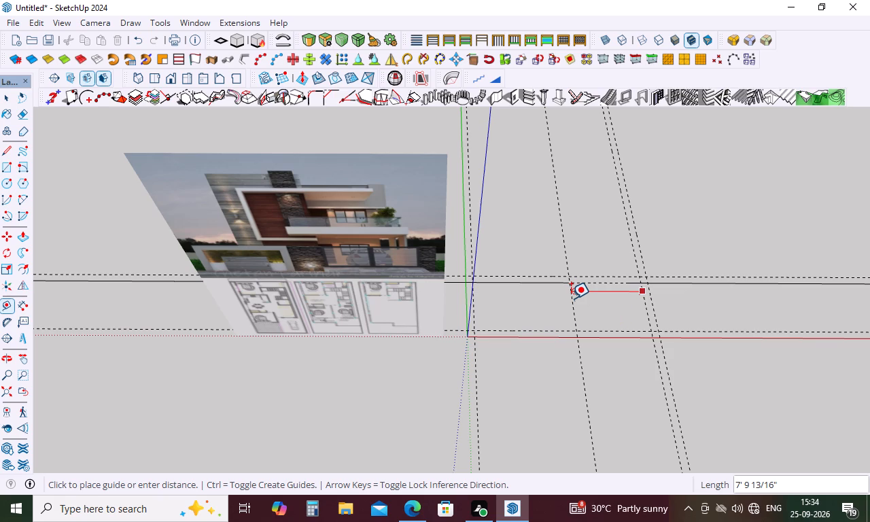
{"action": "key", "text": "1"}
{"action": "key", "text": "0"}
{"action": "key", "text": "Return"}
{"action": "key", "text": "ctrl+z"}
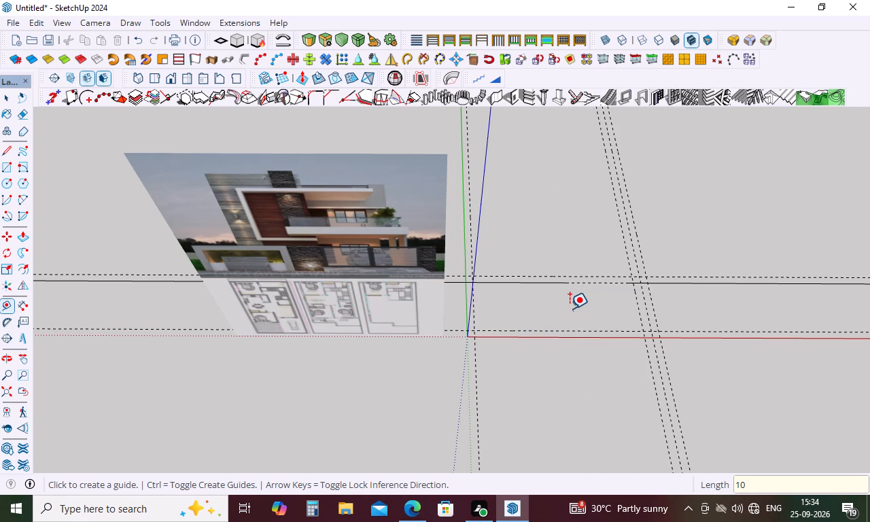
Place a guide 10' from the inner wall guide on the 20' side, towards the green axis.
{"action": "left_click", "coordinate": [638, 285]}
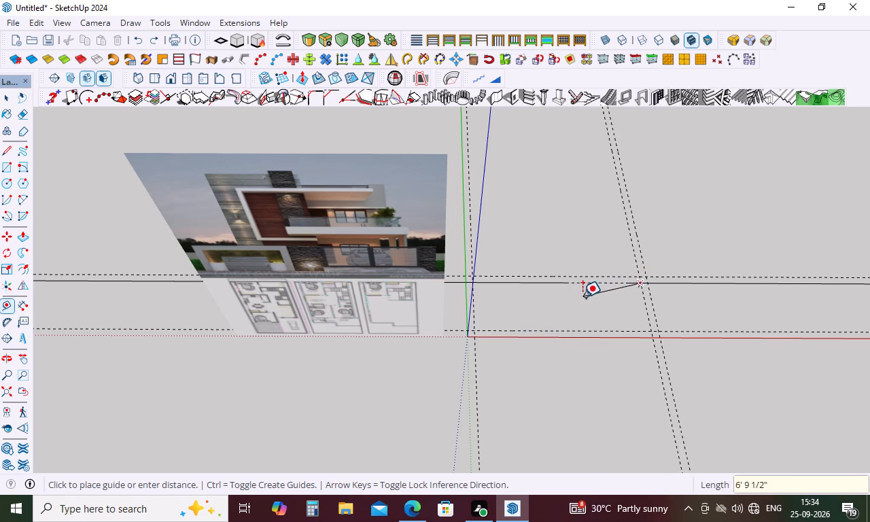
{"action": "key", "text": "space"}
{"action": "key", "text": "t"}
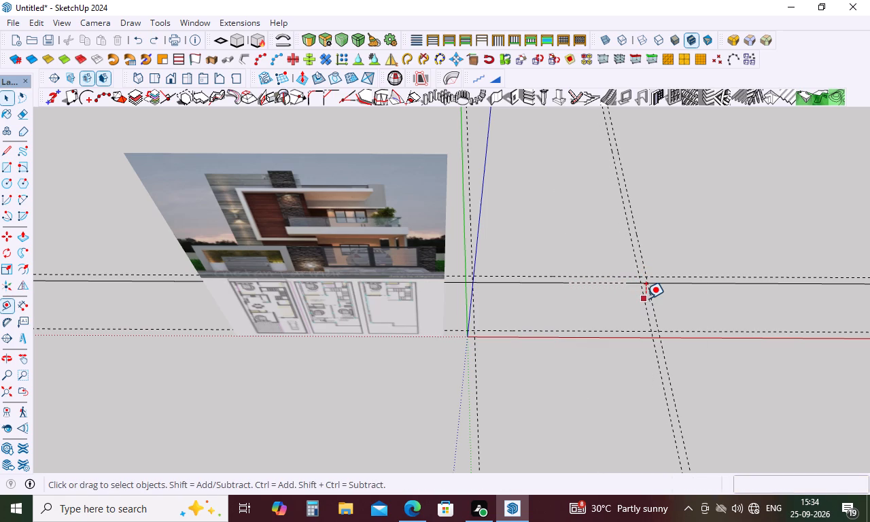
{"action": "left_click", "coordinate": [642, 298]}
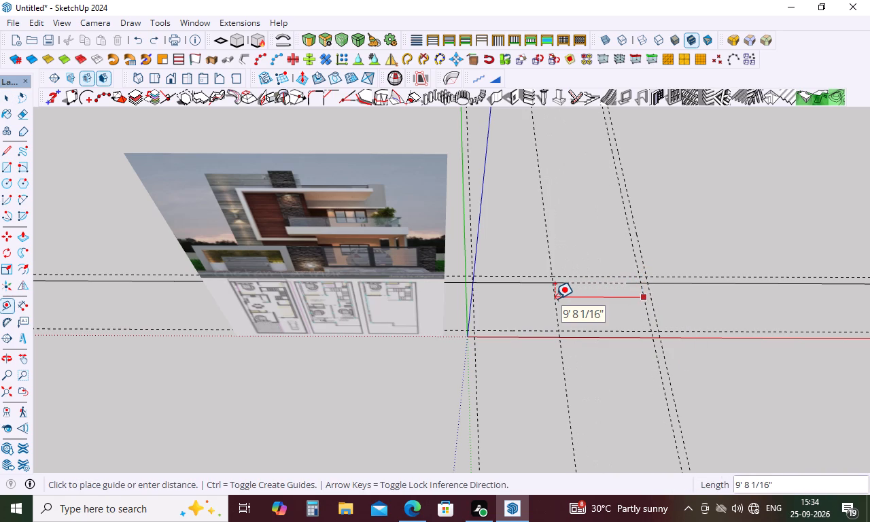
{"action": "type", "text": "10'"}
{"action": "key", "text": "Return"}
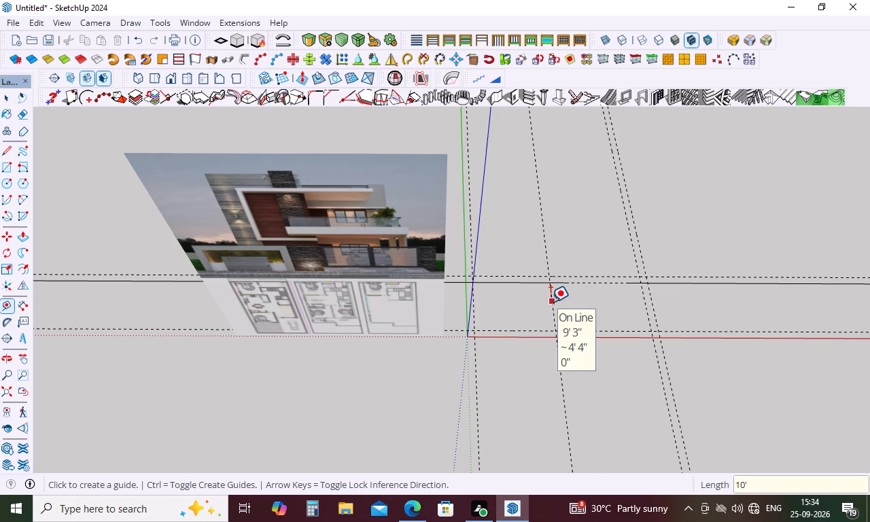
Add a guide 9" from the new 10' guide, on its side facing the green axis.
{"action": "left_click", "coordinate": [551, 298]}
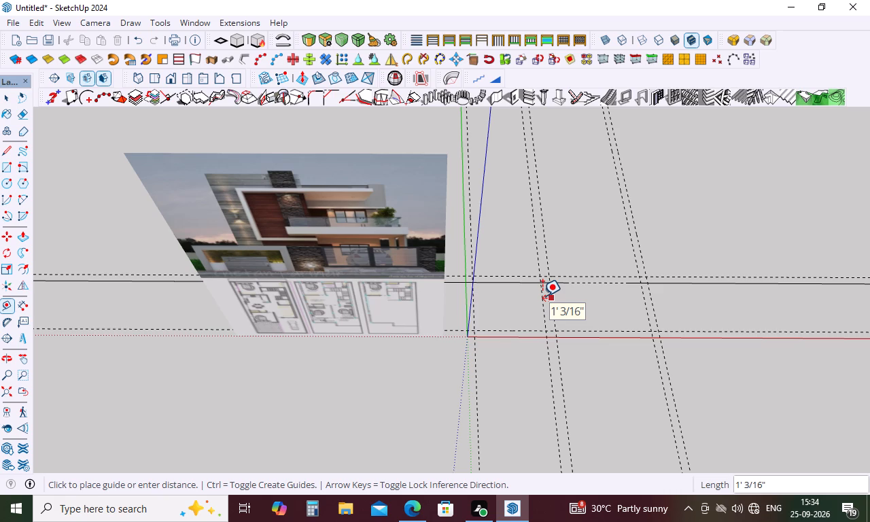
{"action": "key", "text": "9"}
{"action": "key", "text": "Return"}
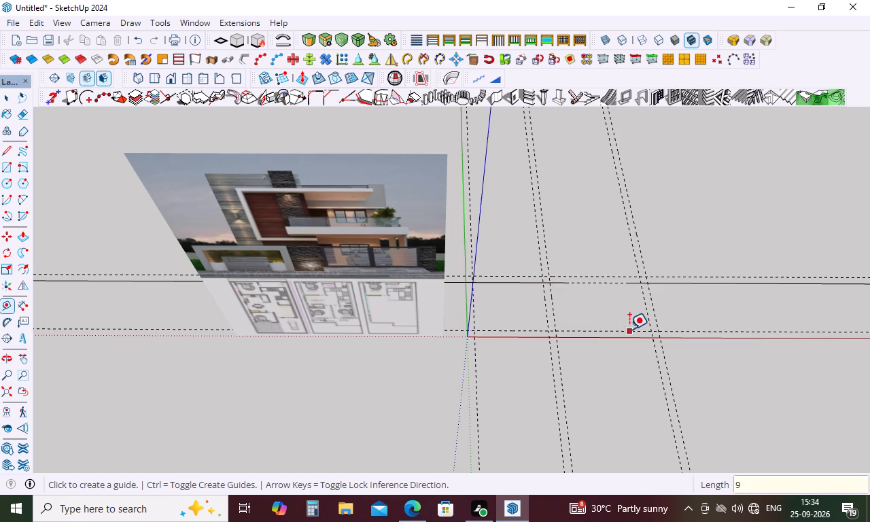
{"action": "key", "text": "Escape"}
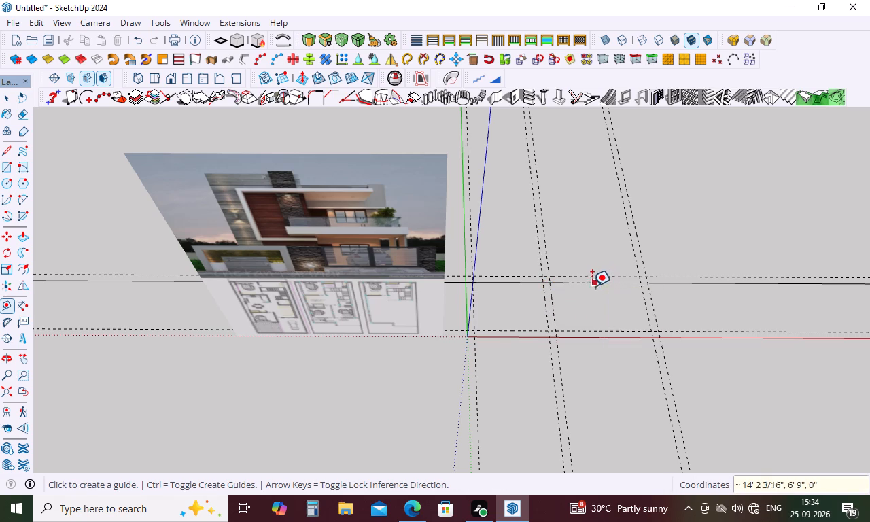
Add a guide 9" from the 10' guide on its side facing the 20' guide, and delete the 9" guide on its green-axis side.
{"action": "left_click", "coordinate": [552, 302]}
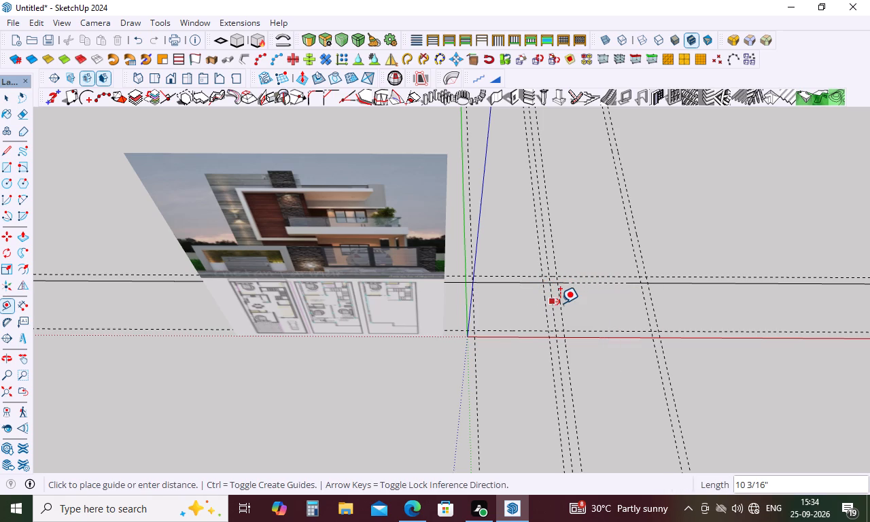
{"action": "key", "text": "9"}
{"action": "key", "text": "Return"}
{"action": "key", "text": "space"}
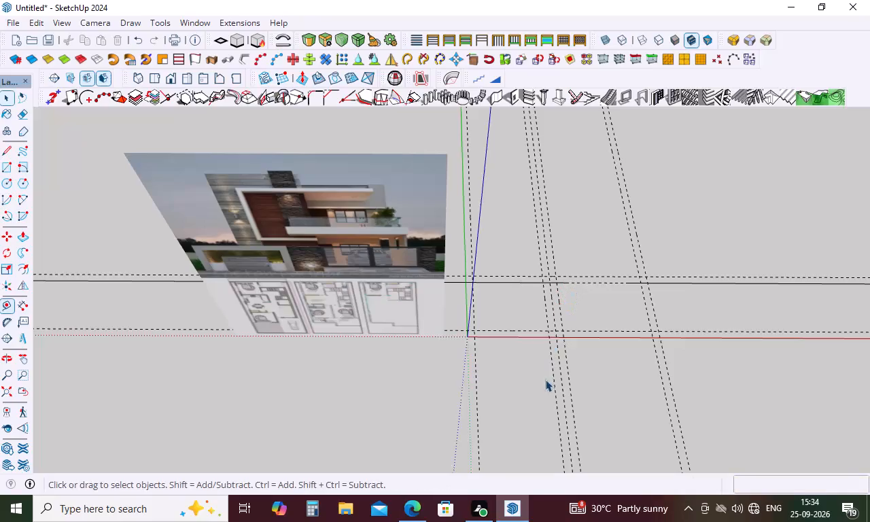
{"action": "left_click", "coordinate": [552, 372]}
{"action": "key", "text": "Delete"}
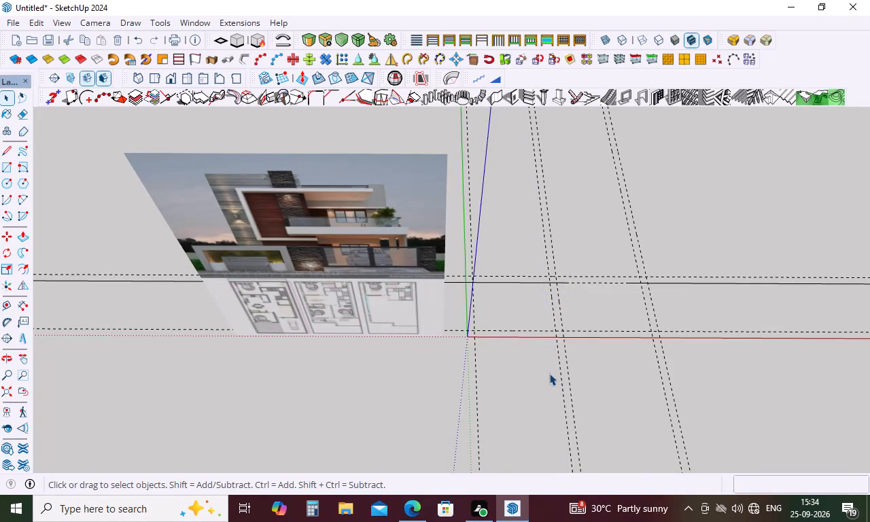
Draw the far end wall as a rectangle about 20' by 9" between the two far guides, starting on the green axis.
{"action": "scroll", "coordinate": [526, 337], "scroll_direction": "down", "scroll_amount": 4}
{"action": "middle_click_drag", "start_coordinate": [562, 317], "coordinate": [557, 383]}
{"action": "scroll", "coordinate": [572, 321], "scroll_direction": "down", "scroll_amount": 6}
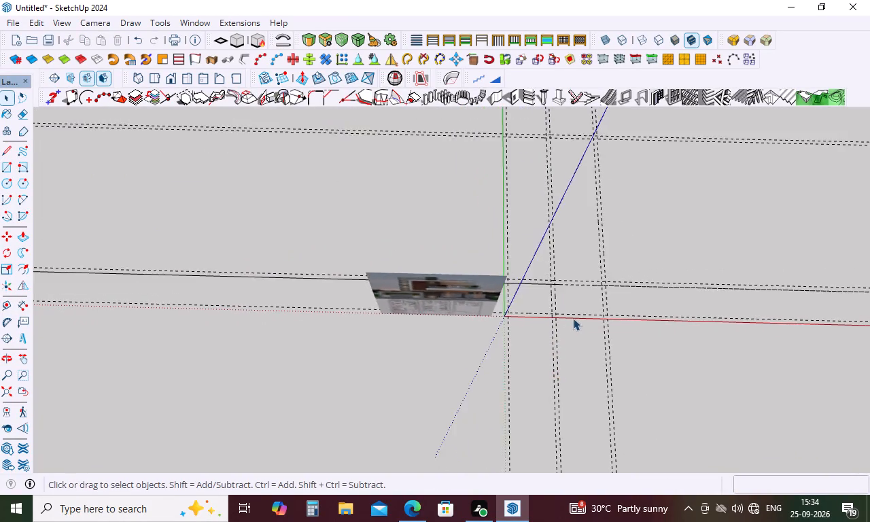
{"action": "scroll", "coordinate": [573, 318], "scroll_direction": "down", "scroll_amount": 3}
{"action": "scroll", "coordinate": [575, 170], "scroll_direction": "up", "scroll_amount": 8}
{"action": "scroll", "coordinate": [520, 184], "scroll_direction": "up", "scroll_amount": 6}
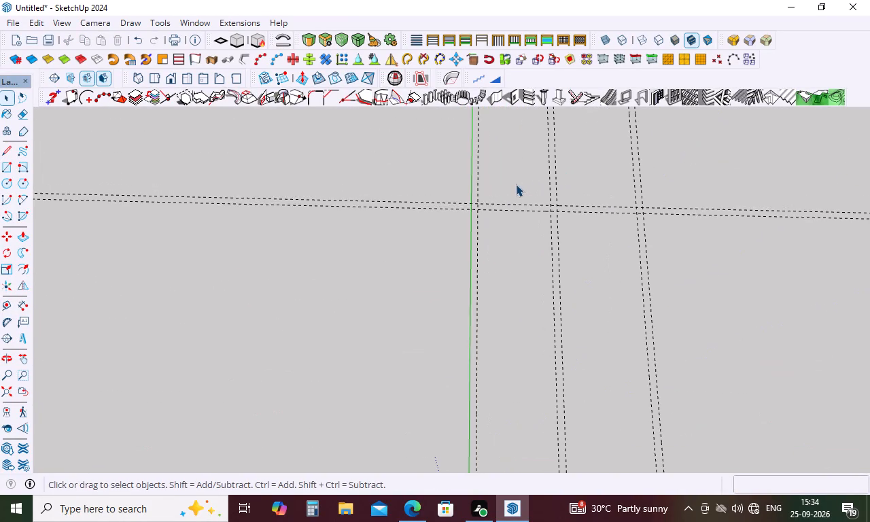
{"action": "scroll", "coordinate": [516, 184], "scroll_direction": "up", "scroll_amount": 4}
{"action": "key", "text": "r"}
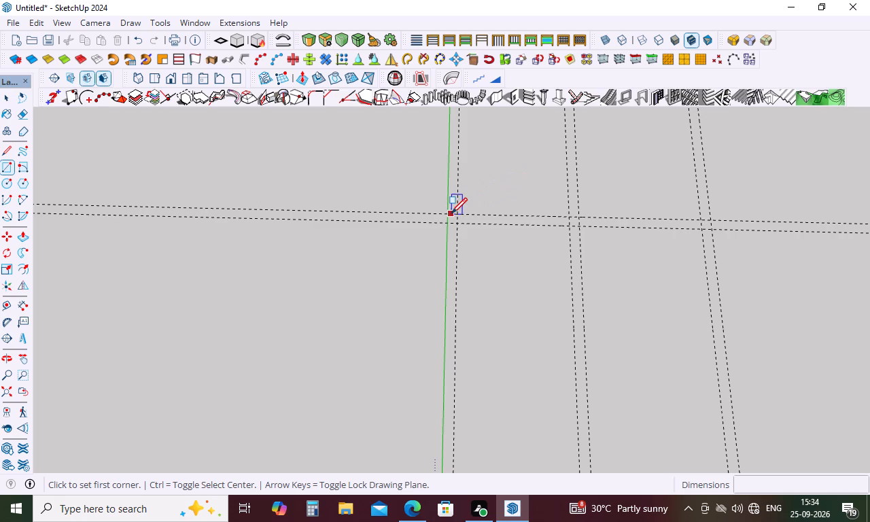
{"action": "left_click", "coordinate": [447, 213]}
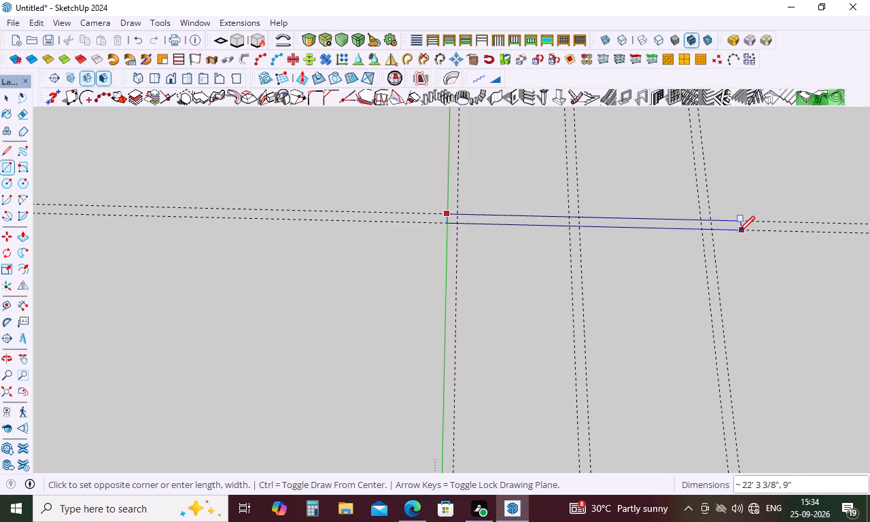
{"action": "left_click", "coordinate": [710, 231]}
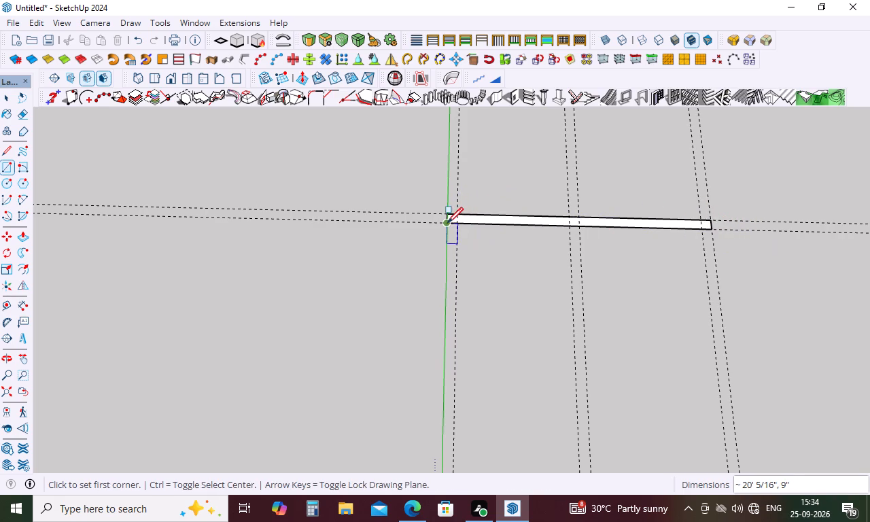
Draw the side wall along the green axis as a rectangle about 9" wide and 39' 3" long, down to the red axis.
{"action": "left_click", "coordinate": [447, 222]}
{"action": "scroll", "coordinate": [481, 246], "scroll_direction": "down", "scroll_amount": 13}
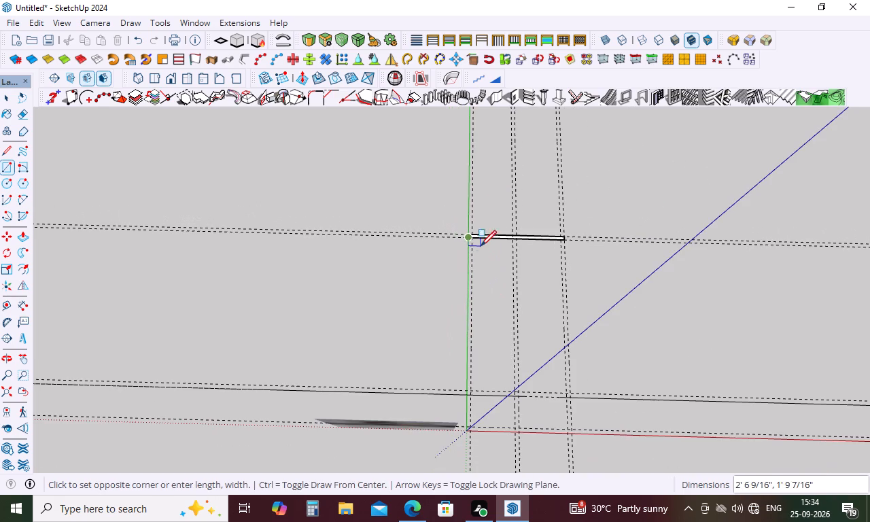
{"action": "scroll", "coordinate": [469, 440], "scroll_direction": "up", "scroll_amount": 13}
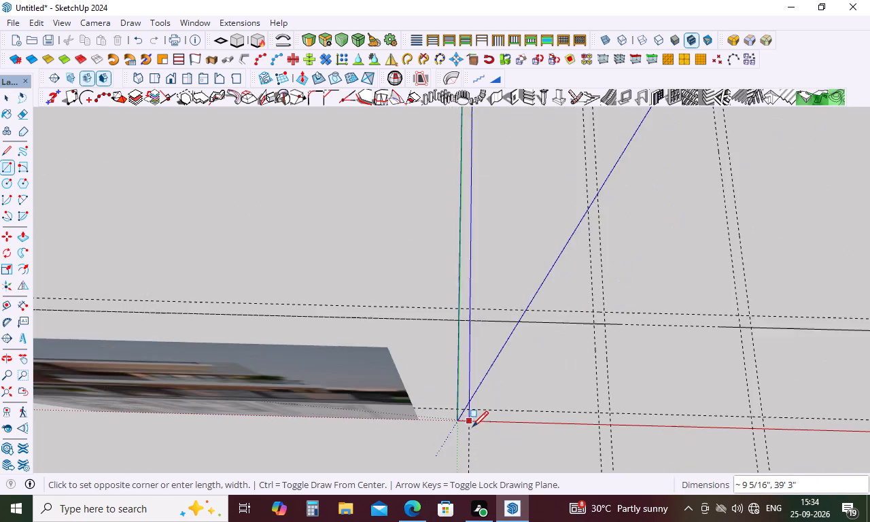
{"action": "scroll", "coordinate": [472, 427], "scroll_direction": "up", "scroll_amount": 6}
{"action": "left_click", "coordinate": [466, 417]}
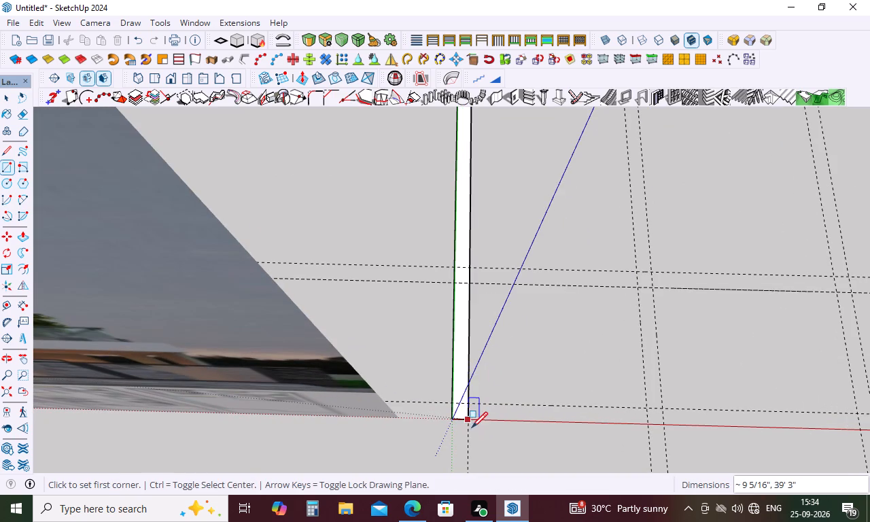
Draw the near end wall along the red axis as a 19' 3" by 9" rectangle, out to the outermost guide.
{"action": "left_click", "coordinate": [467, 421]}
{"action": "scroll", "coordinate": [565, 415], "scroll_direction": "down", "scroll_amount": 4}
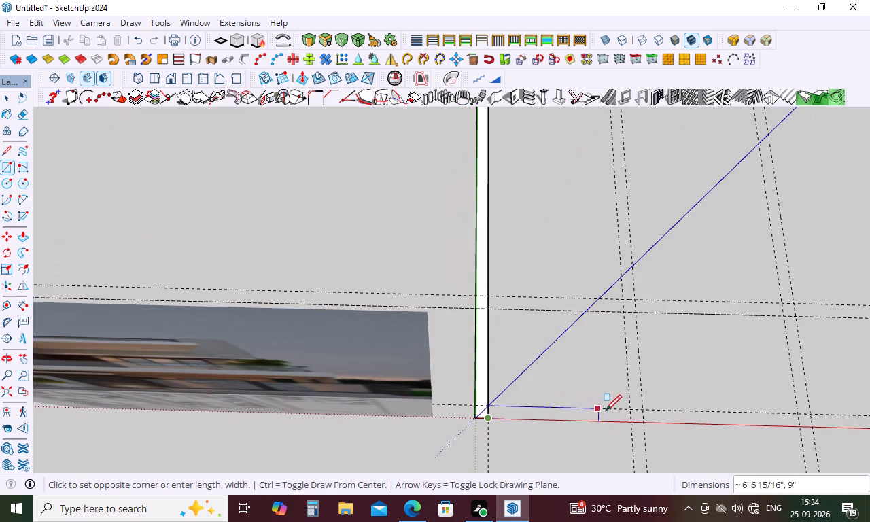
{"action": "left_click", "coordinate": [813, 411]}
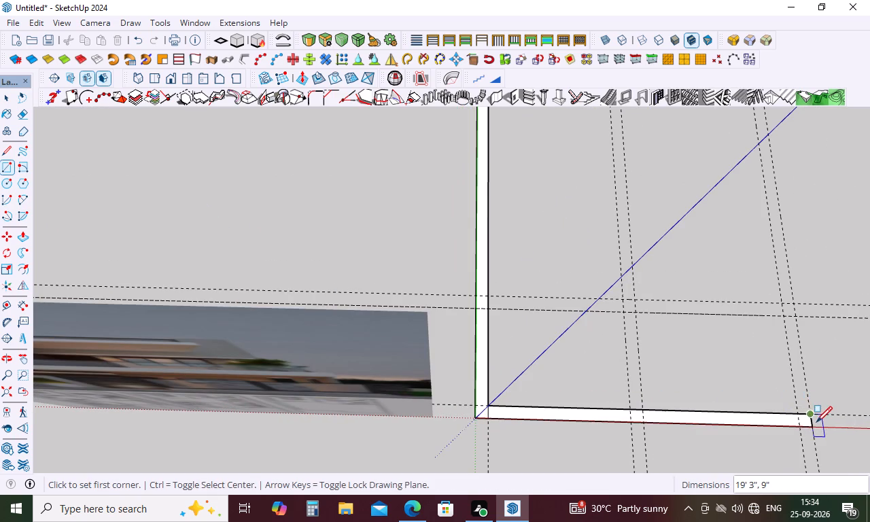
Draw the remaining side wall as a 9" by 39' 3" rectangle between the two outermost guides, closing the perimeter.
{"action": "left_click", "coordinate": [810, 415]}
{"action": "scroll", "coordinate": [733, 421], "scroll_direction": "down", "scroll_amount": 5}
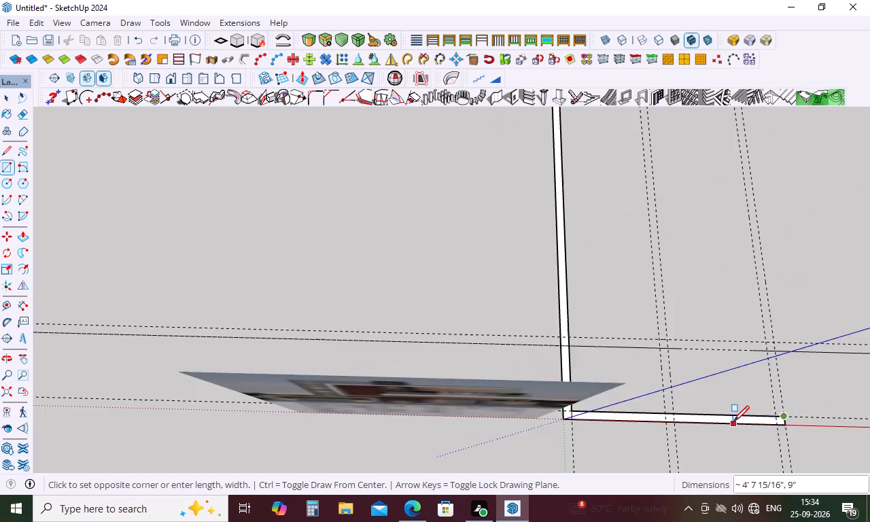
{"action": "scroll", "coordinate": [733, 421], "scroll_direction": "down", "scroll_amount": 4}
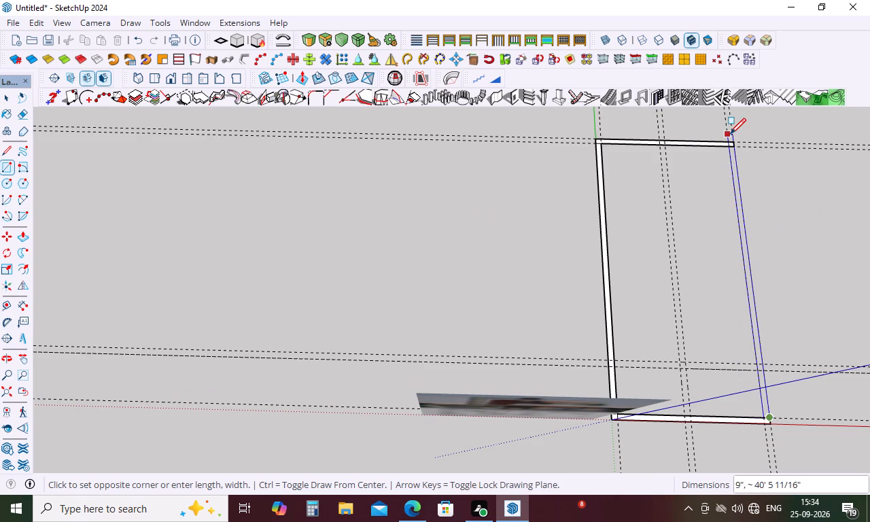
{"action": "scroll", "coordinate": [728, 139], "scroll_direction": "up", "scroll_amount": 4}
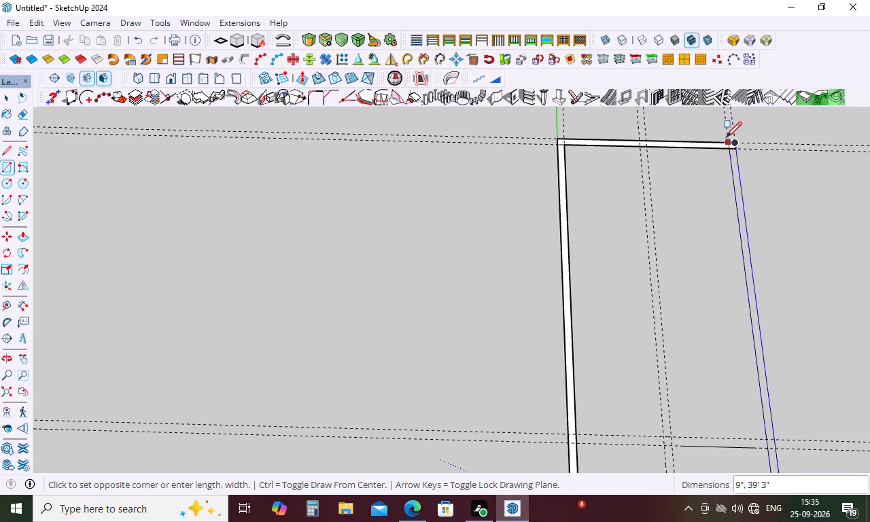
{"action": "scroll", "coordinate": [727, 137], "scroll_direction": "up", "scroll_amount": 4}
{"action": "left_click", "coordinate": [729, 143]}
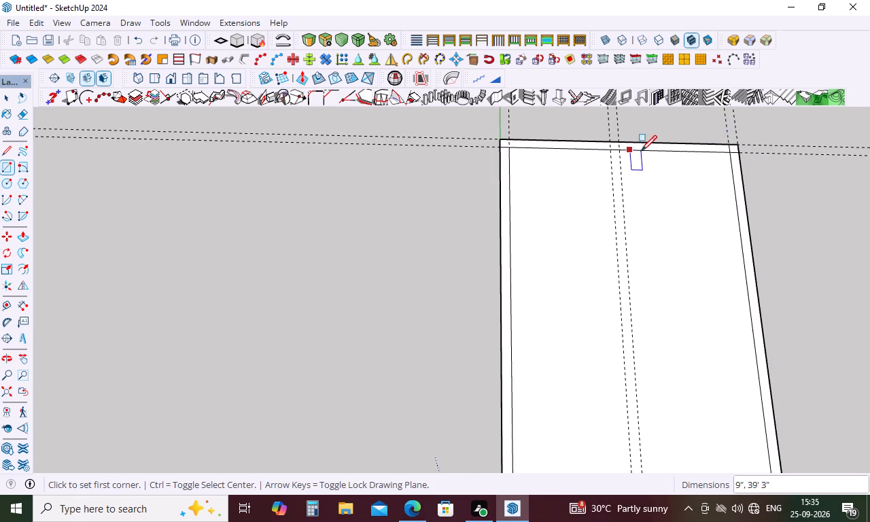
Delete the floor face enclosed by the four perimeter walls.
{"action": "key", "text": "space"}
{"action": "left_click", "coordinate": [689, 243]}
{"action": "key", "text": "Delete"}
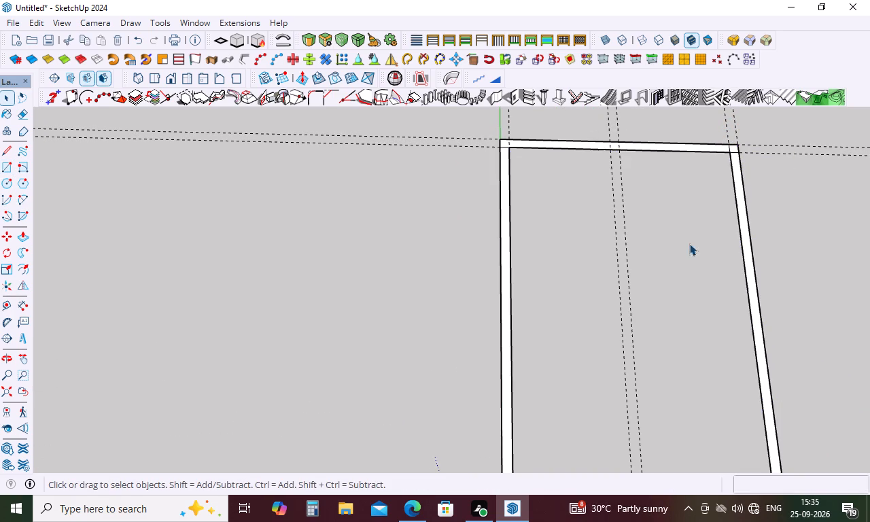
Draw a 9" by 6' 10" partition rectangle between the middle guides, running inward from the red-axis wall.
{"action": "scroll", "coordinate": [552, 175], "scroll_direction": "down", "scroll_amount": 11}
{"action": "scroll", "coordinate": [703, 329], "scroll_direction": "up", "scroll_amount": 2}
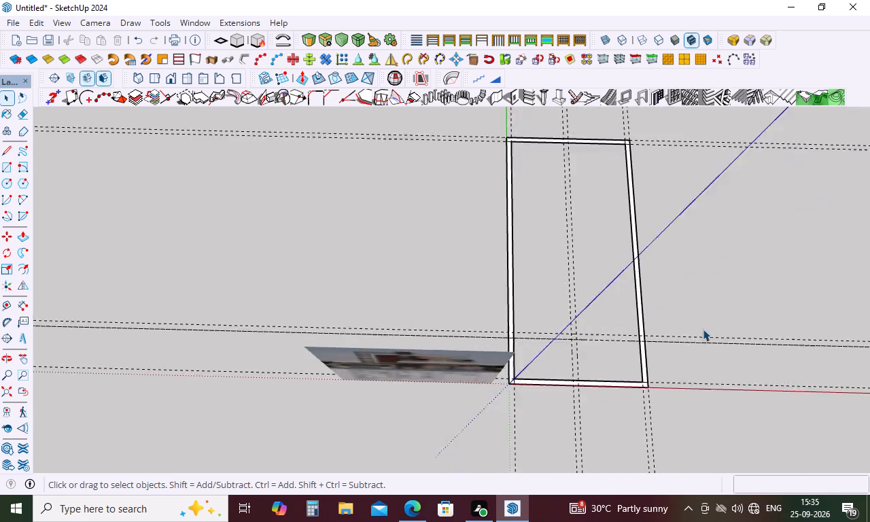
{"action": "scroll", "coordinate": [703, 329], "scroll_direction": "up", "scroll_amount": 5}
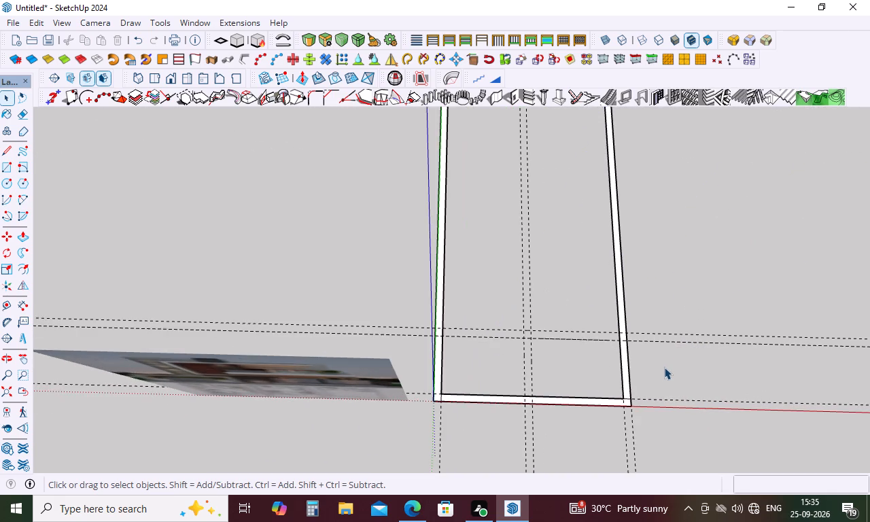
{"action": "scroll", "coordinate": [664, 367], "scroll_direction": "up", "scroll_amount": 2}
{"action": "key", "text": "r"}
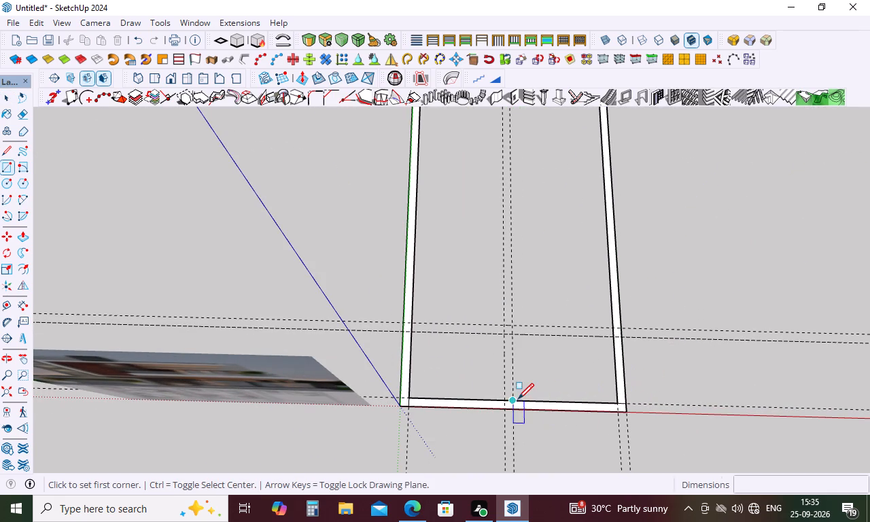
{"action": "left_click", "coordinate": [513, 400]}
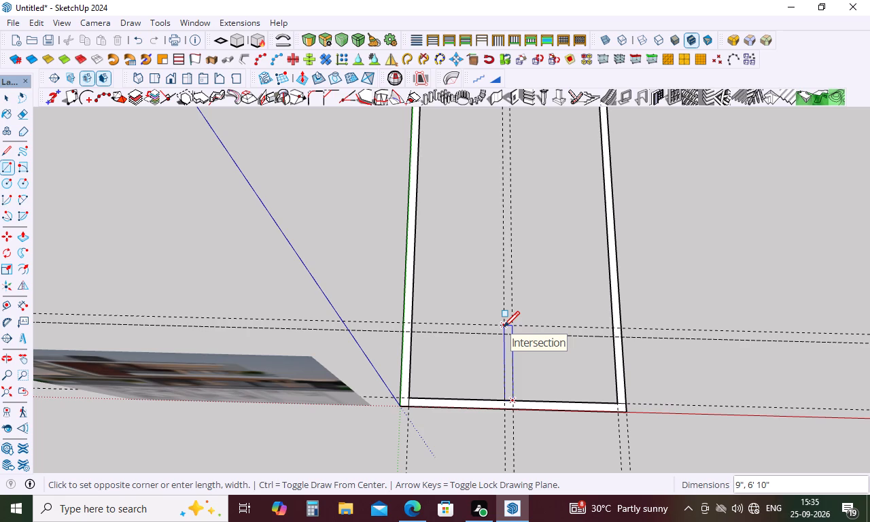
{"action": "left_click", "coordinate": [506, 325]}
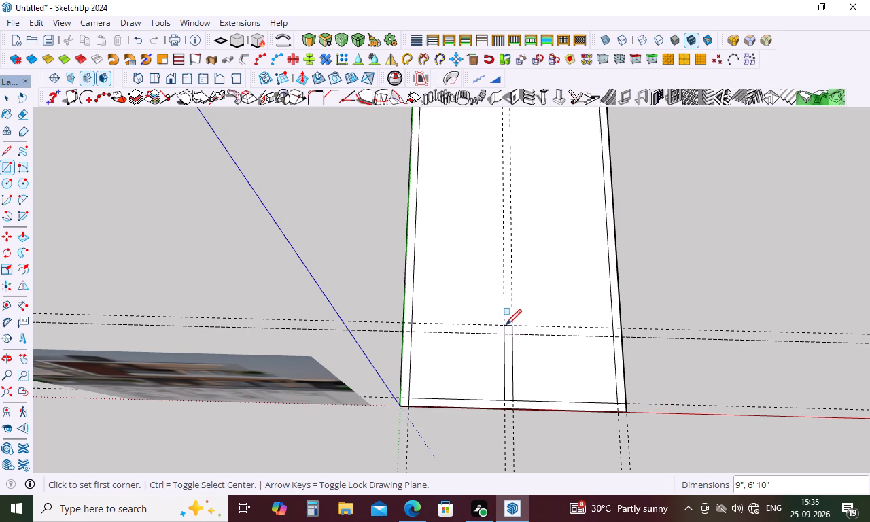
Draw a 10" by 9' 3" partition rectangle from the first partition's inner end to the side wall opposite the green axis.
{"action": "left_click", "coordinate": [511, 336]}
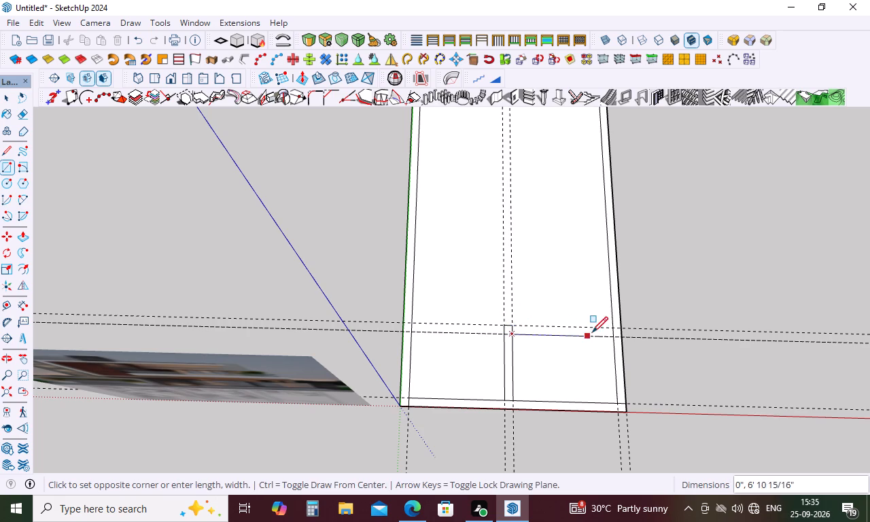
{"action": "left_click", "coordinate": [612, 326]}
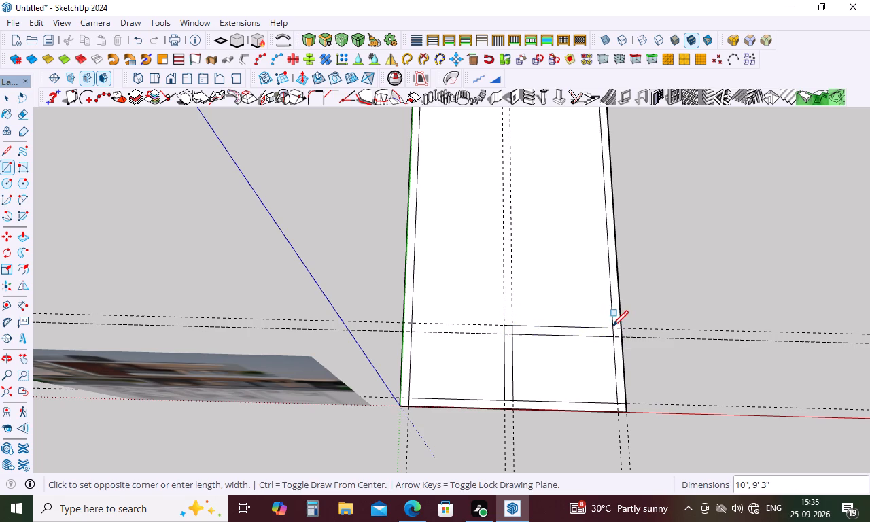
Delete the floor faces of the main area and the small room, leaving only the wall faces.
{"action": "key", "text": "space"}
{"action": "left_click", "coordinate": [535, 300]}
{"action": "key", "text": "Delete"}
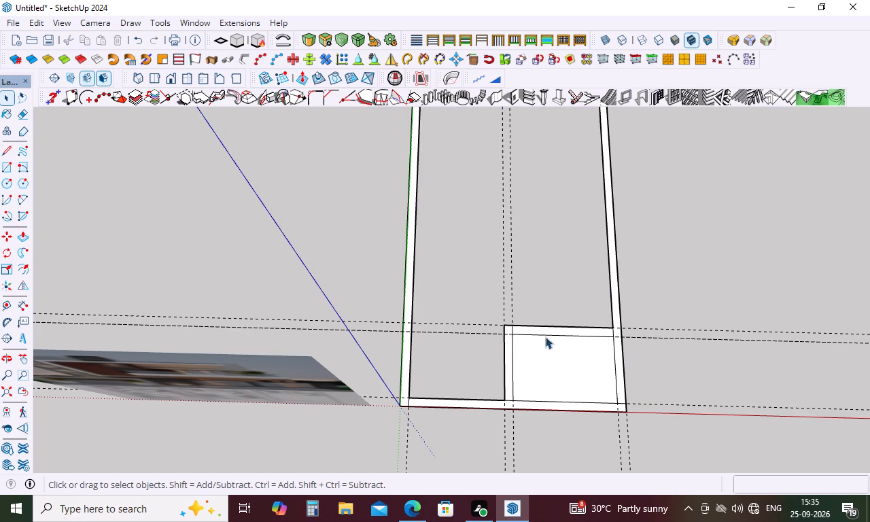
{"action": "left_click", "coordinate": [565, 383]}
{"action": "key", "text": "Delete"}
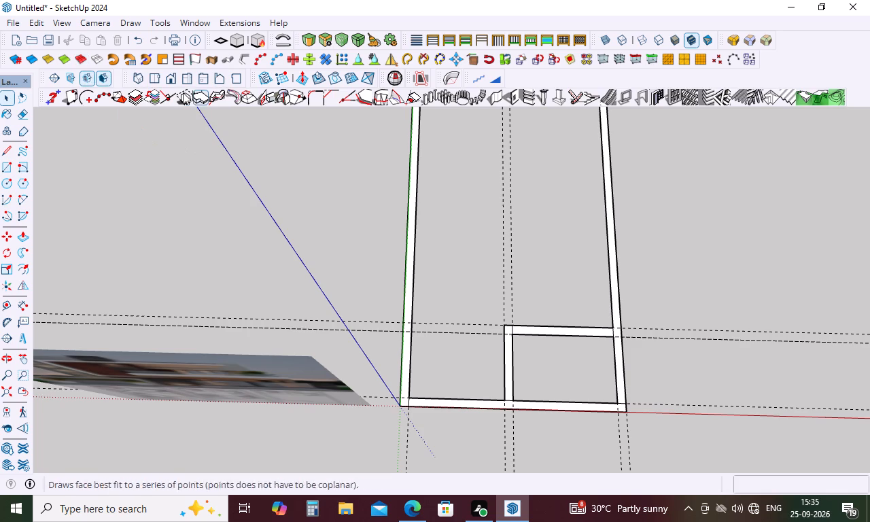
Delete all the guides in the model.
{"action": "left_click", "coordinate": [63, 20]}
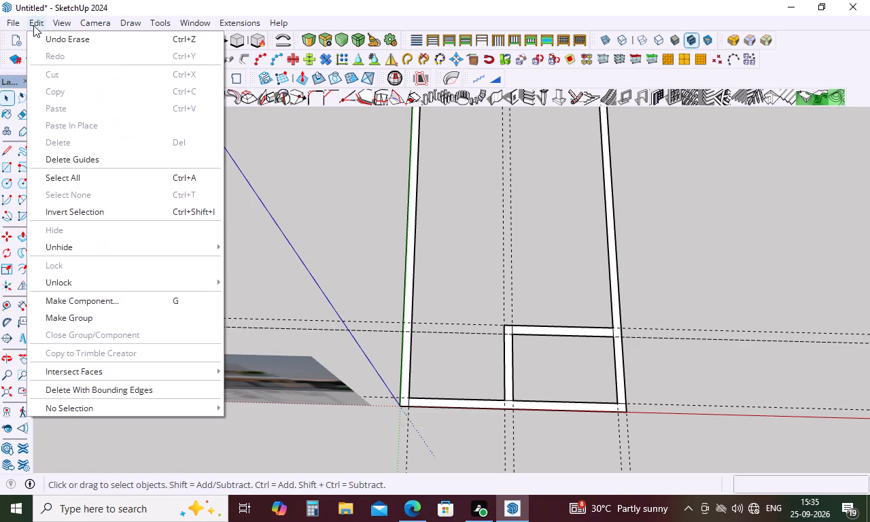
{"action": "left_click", "coordinate": [97, 161]}
Erase the dividing edges at the corner of the two partitions and where the partition meets the red-axis wall.
{"action": "scroll", "coordinate": [438, 274], "scroll_direction": "down", "scroll_amount": 3}
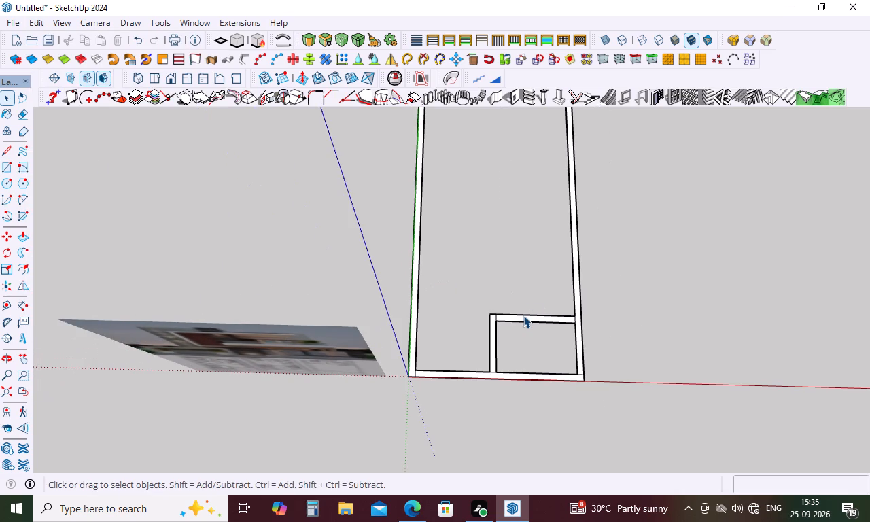
{"action": "key", "text": "e"}
{"action": "scroll", "coordinate": [515, 326], "scroll_direction": "up", "scroll_amount": 6}
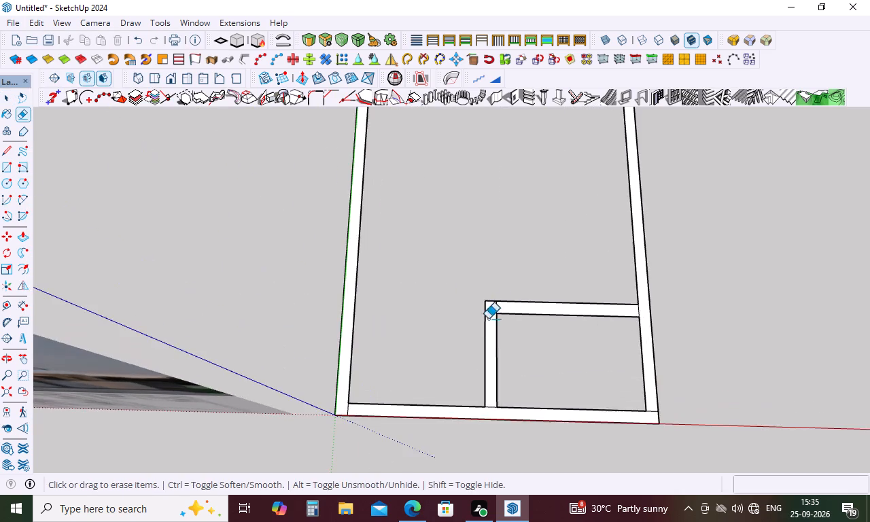
{"action": "scroll", "coordinate": [488, 319], "scroll_direction": "up", "scroll_amount": 9}
{"action": "left_click", "coordinate": [487, 304]}
{"action": "scroll", "coordinate": [482, 283], "scroll_direction": "down", "scroll_amount": 4}
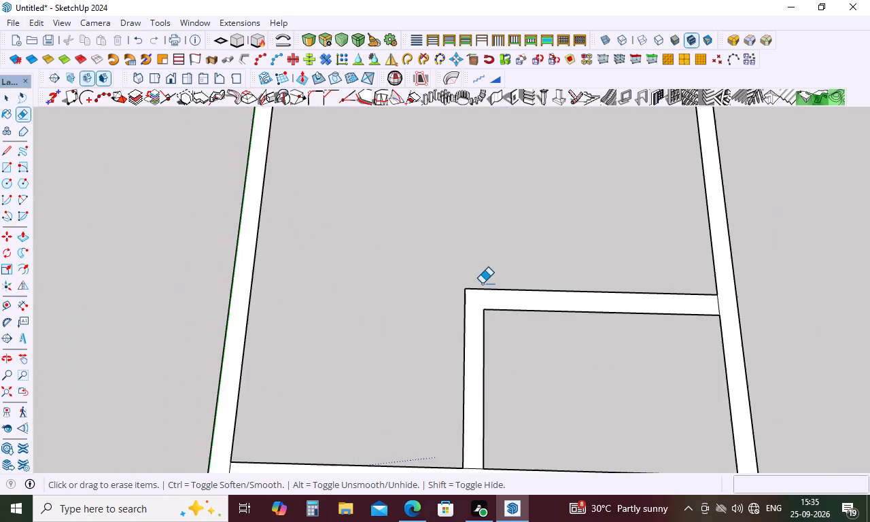
{"action": "scroll", "coordinate": [482, 283], "scroll_direction": "down", "scroll_amount": 10}
{"action": "scroll", "coordinate": [477, 379], "scroll_direction": "up", "scroll_amount": 10}
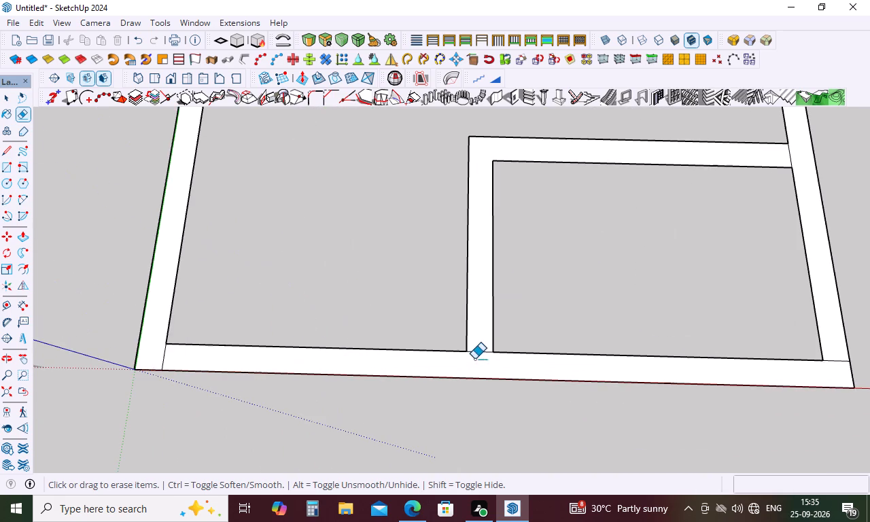
{"action": "left_click_drag", "start_coordinate": [474, 343], "coordinate": [479, 360]}
Erase the dividing edges at both corners of the red-axis wall and where the partition meets the side wall.
{"action": "scroll", "coordinate": [476, 353], "scroll_direction": "down", "scroll_amount": 5}
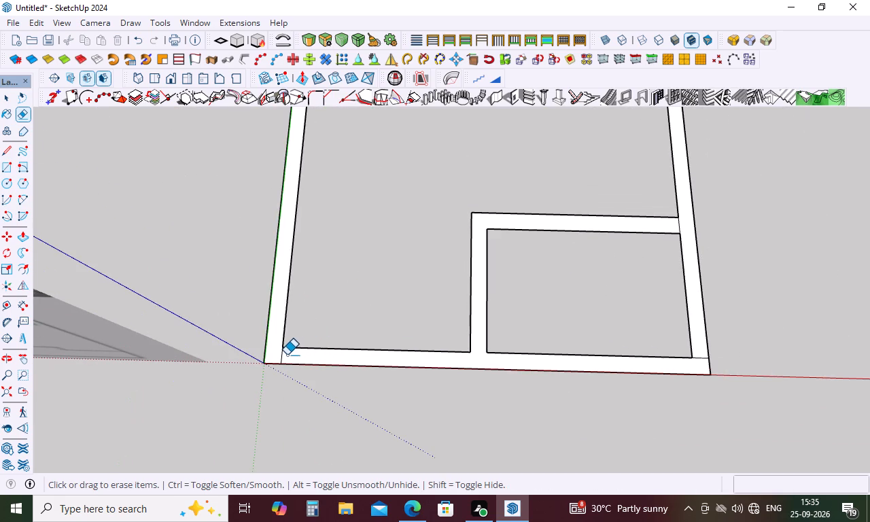
{"action": "left_click", "coordinate": [282, 356]}
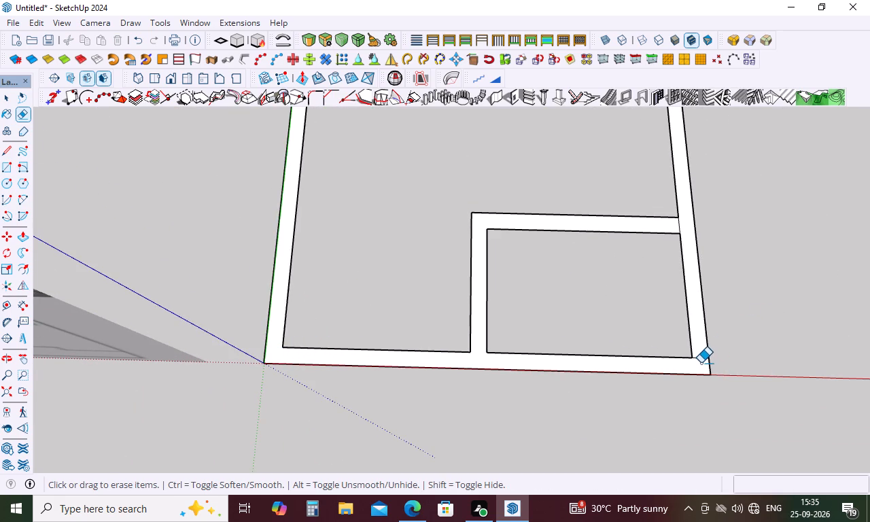
{"action": "left_click", "coordinate": [701, 360]}
{"action": "left_click", "coordinate": [701, 359]}
{"action": "scroll", "coordinate": [671, 222], "scroll_direction": "up", "scroll_amount": 8}
{"action": "left_click_drag", "start_coordinate": [680, 217], "coordinate": [648, 231]}
Erase the dividing edges at both corners of the far wall opposite the red-axis wall.
{"action": "scroll", "coordinate": [668, 340], "scroll_direction": "down", "scroll_amount": 20}
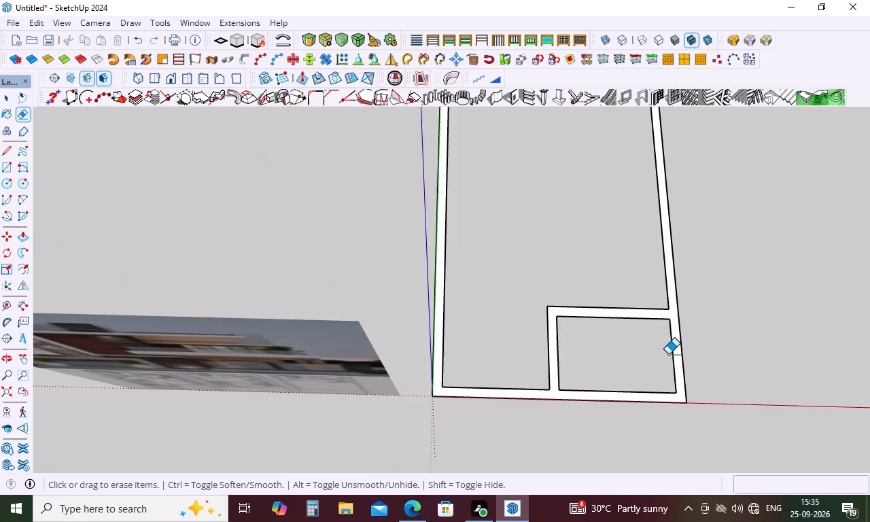
{"action": "scroll", "coordinate": [668, 354], "scroll_direction": "down", "scroll_amount": 11}
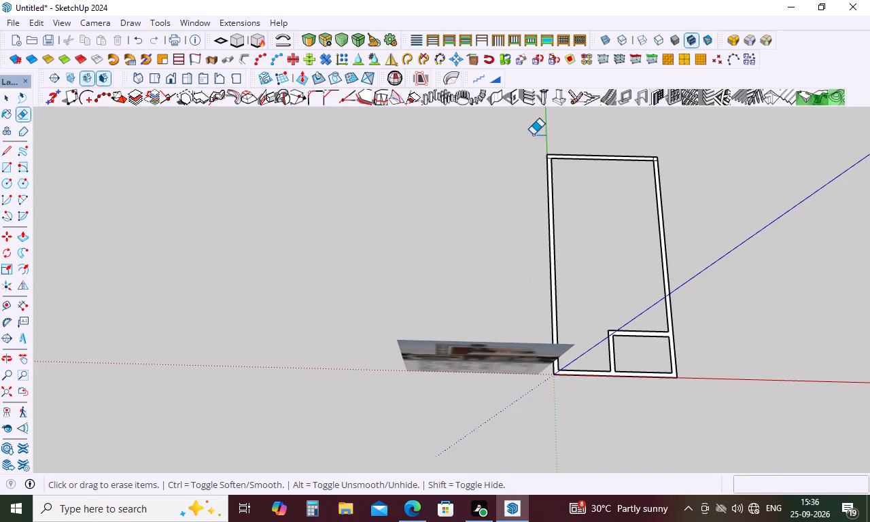
{"action": "scroll", "coordinate": [582, 170], "scroll_direction": "up", "scroll_amount": 5}
{"action": "scroll", "coordinate": [555, 141], "scroll_direction": "up", "scroll_amount": 19}
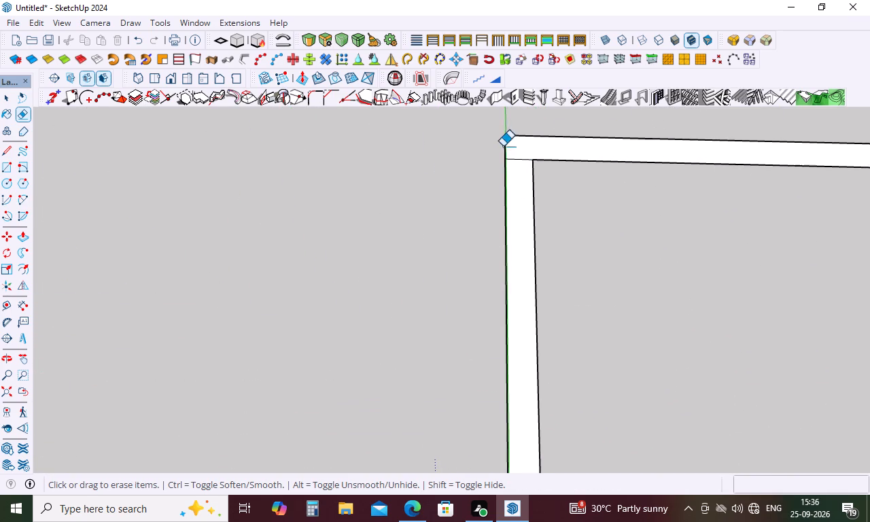
{"action": "left_click_drag", "start_coordinate": [517, 160], "coordinate": [517, 168]}
{"action": "scroll", "coordinate": [468, 283], "scroll_direction": "down", "scroll_amount": 17}
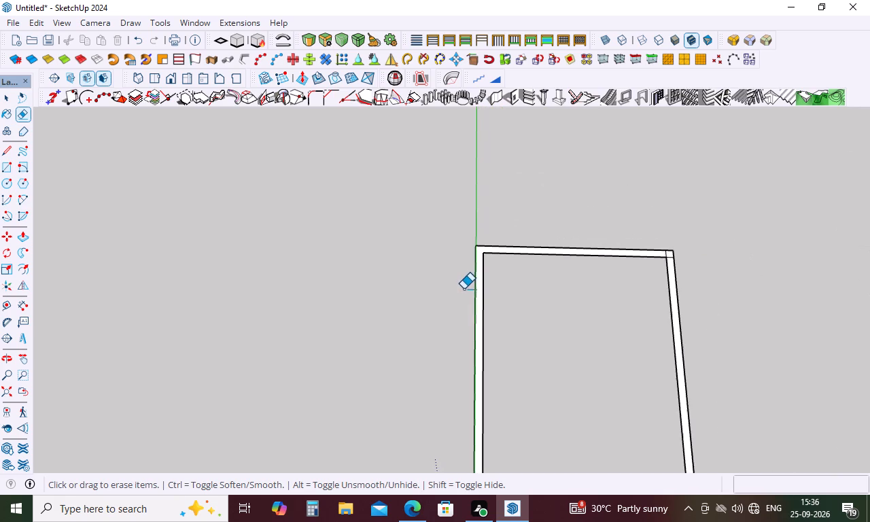
{"action": "scroll", "coordinate": [687, 256], "scroll_direction": "up", "scroll_amount": 14}
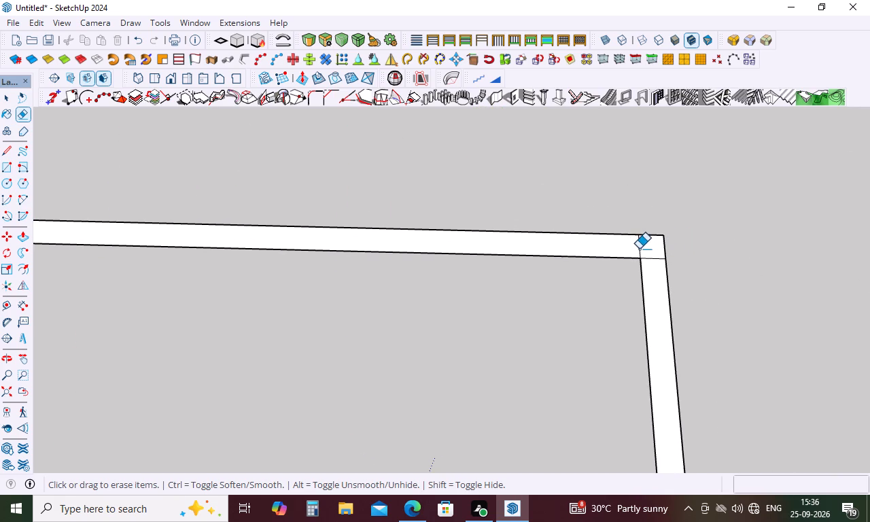
{"action": "left_click", "coordinate": [639, 249]}
{"action": "left_click_drag", "start_coordinate": [648, 254], "coordinate": [650, 268]}
{"action": "scroll", "coordinate": [542, 203], "scroll_direction": "down", "scroll_amount": 16}
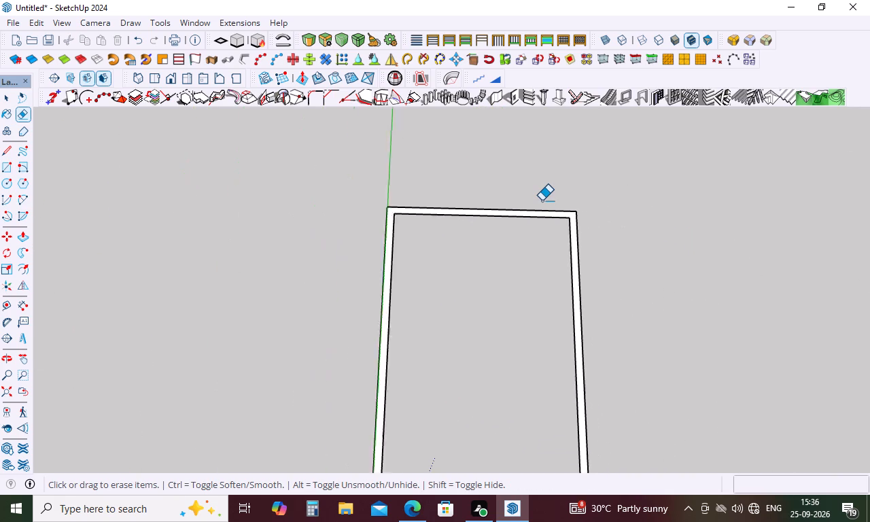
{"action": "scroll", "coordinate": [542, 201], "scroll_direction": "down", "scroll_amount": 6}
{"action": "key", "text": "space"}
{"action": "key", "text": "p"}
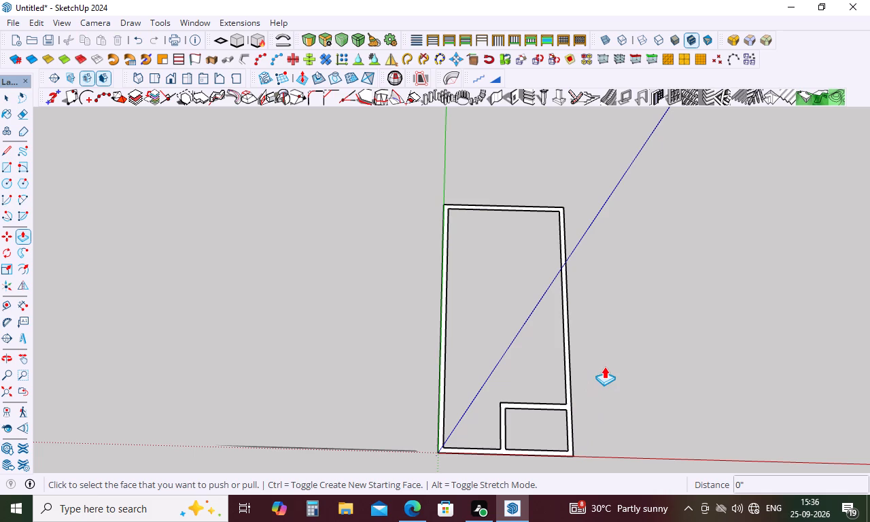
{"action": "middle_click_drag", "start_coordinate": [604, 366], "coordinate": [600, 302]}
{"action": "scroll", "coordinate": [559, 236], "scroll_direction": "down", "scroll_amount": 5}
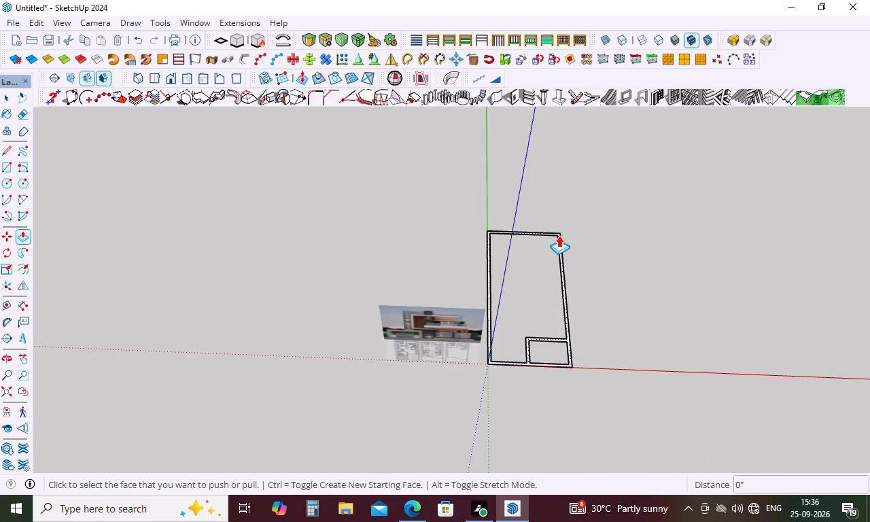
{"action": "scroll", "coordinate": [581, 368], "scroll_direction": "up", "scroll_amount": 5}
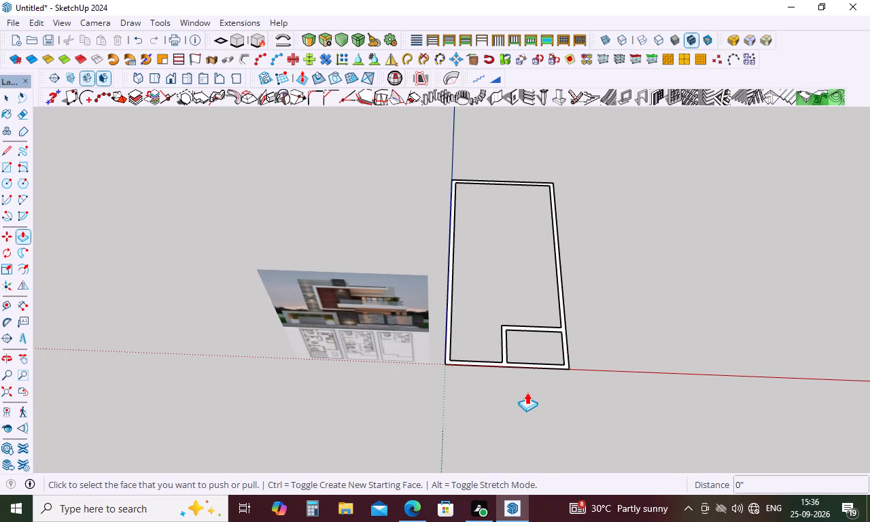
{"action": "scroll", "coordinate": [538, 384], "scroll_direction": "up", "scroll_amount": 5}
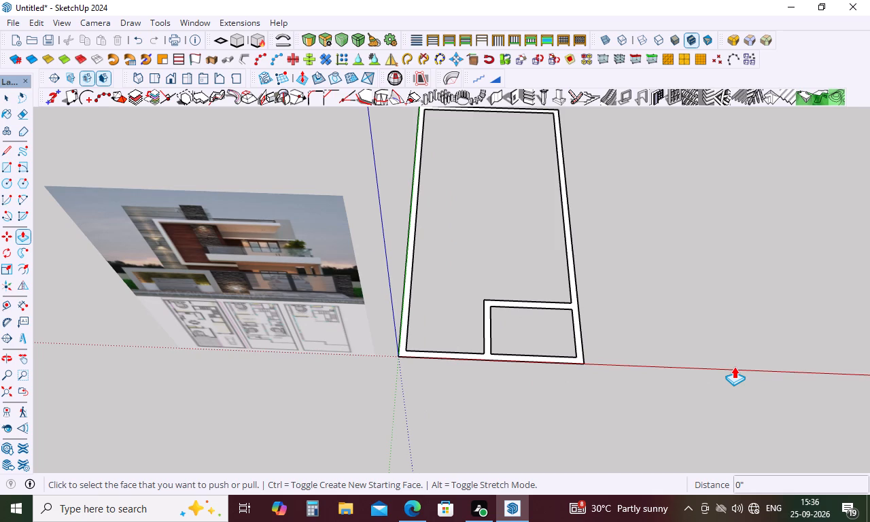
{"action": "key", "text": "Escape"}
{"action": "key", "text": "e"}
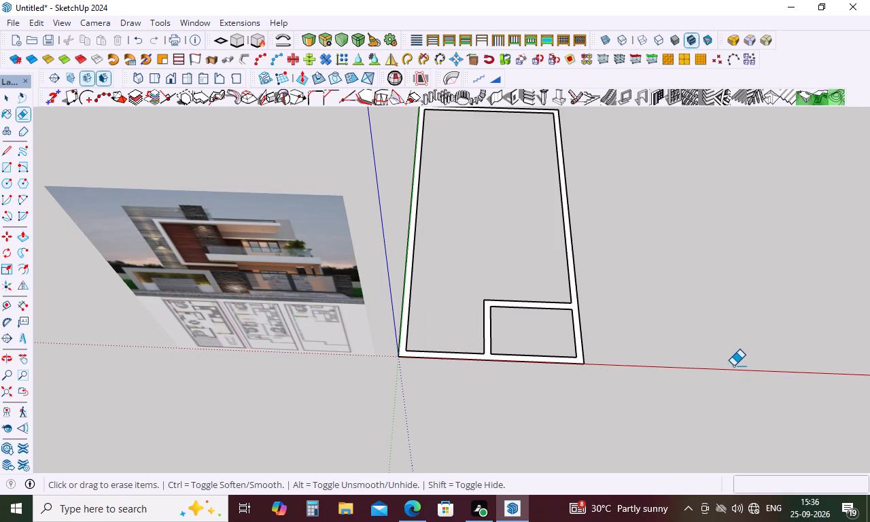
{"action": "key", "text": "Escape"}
Draw 9" lines across the side wall and the red-axis wall, extending the small-room faces of the two partitions.
{"action": "key", "text": "l"}
{"action": "scroll", "coordinate": [574, 307], "scroll_direction": "up", "scroll_amount": 5}
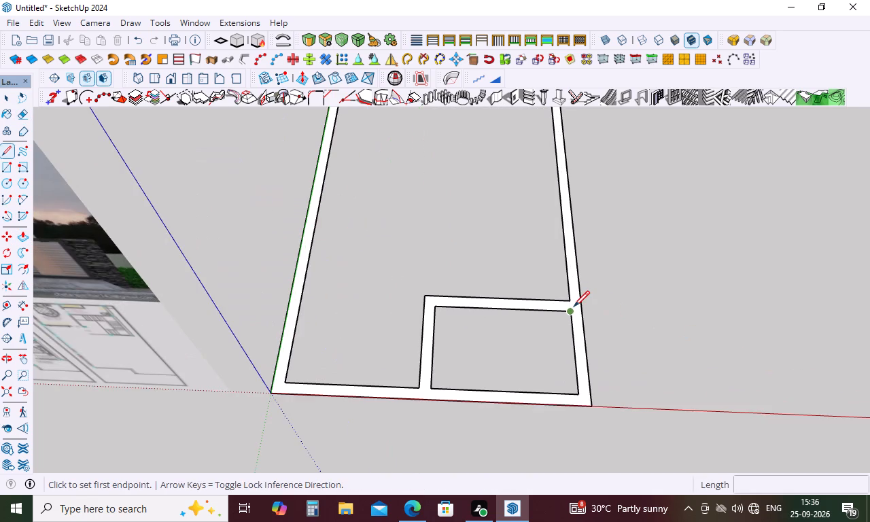
{"action": "scroll", "coordinate": [574, 307], "scroll_direction": "up", "scroll_amount": 3}
{"action": "left_click", "coordinate": [572, 311]}
{"action": "left_click", "coordinate": [587, 314]}
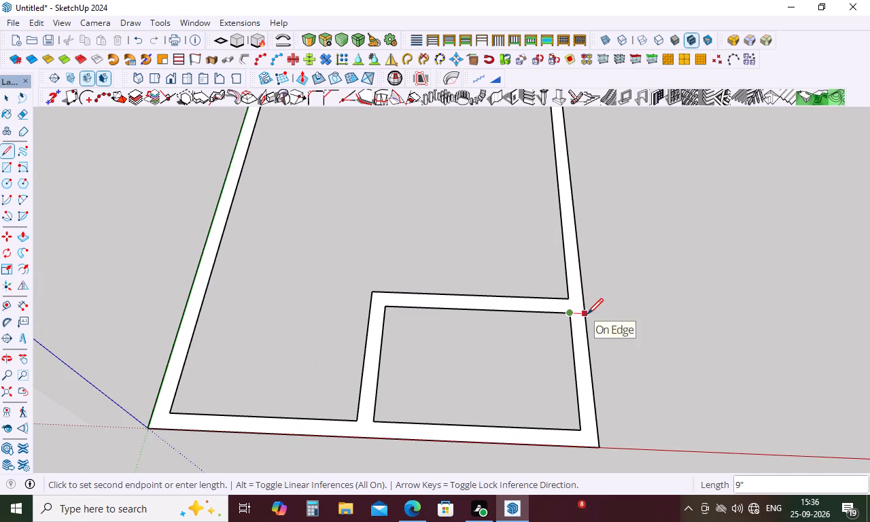
{"action": "key", "text": "space"}
{"action": "key", "text": "l"}
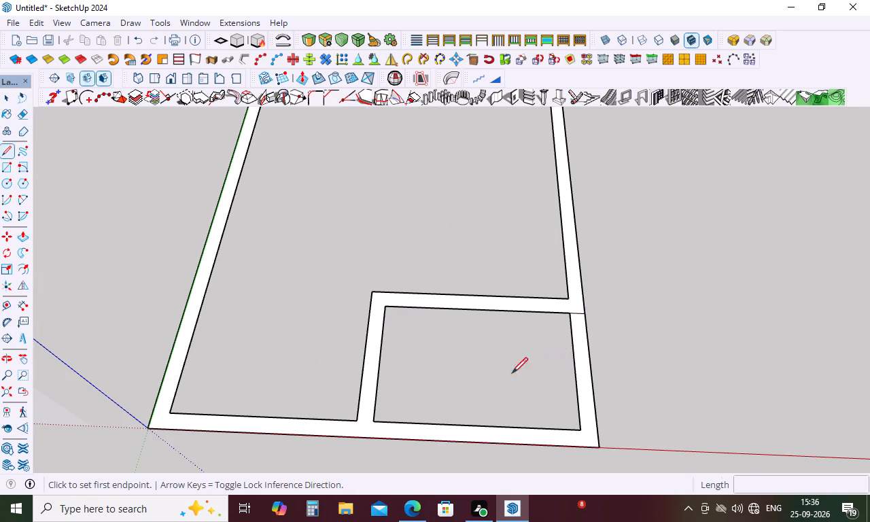
{"action": "left_click", "coordinate": [375, 421]}
{"action": "left_click", "coordinate": [372, 440]}
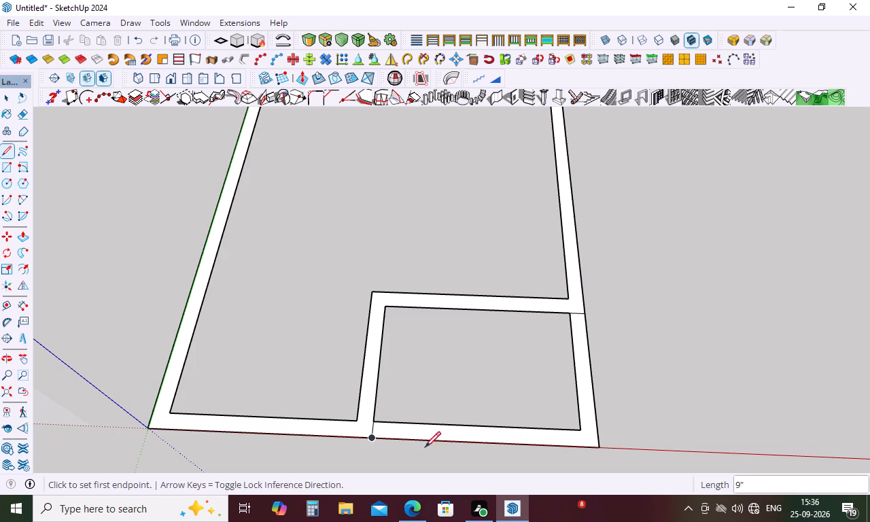
Erase the inner and outer edges of the small room's red-axis and side walls, opening that corner of the plan.
{"action": "key", "text": "space"}
{"action": "key", "text": "e"}
{"action": "left_click_drag", "start_coordinate": [437, 424], "coordinate": [436, 434]}
{"action": "left_click_drag", "start_coordinate": [436, 435], "coordinate": [436, 443]}
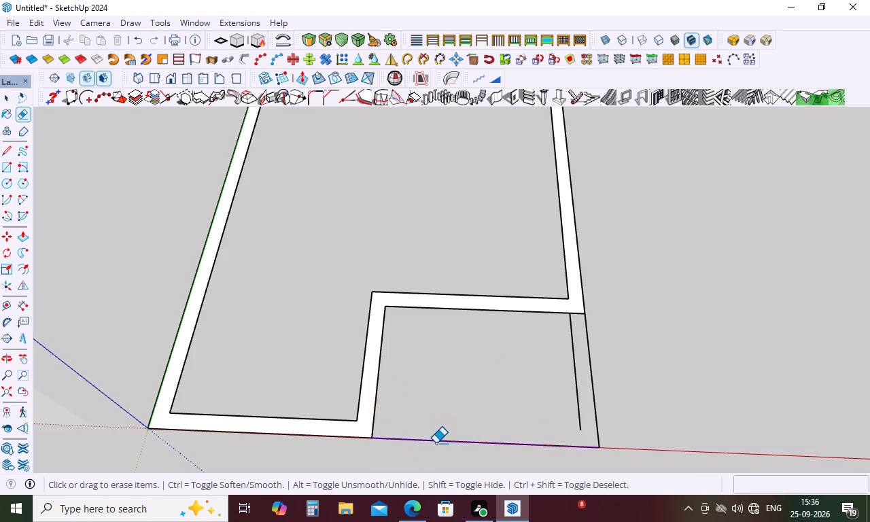
{"action": "left_click_drag", "start_coordinate": [436, 443], "coordinate": [436, 450]}
{"action": "left_click_drag", "start_coordinate": [599, 388], "coordinate": [571, 402]}
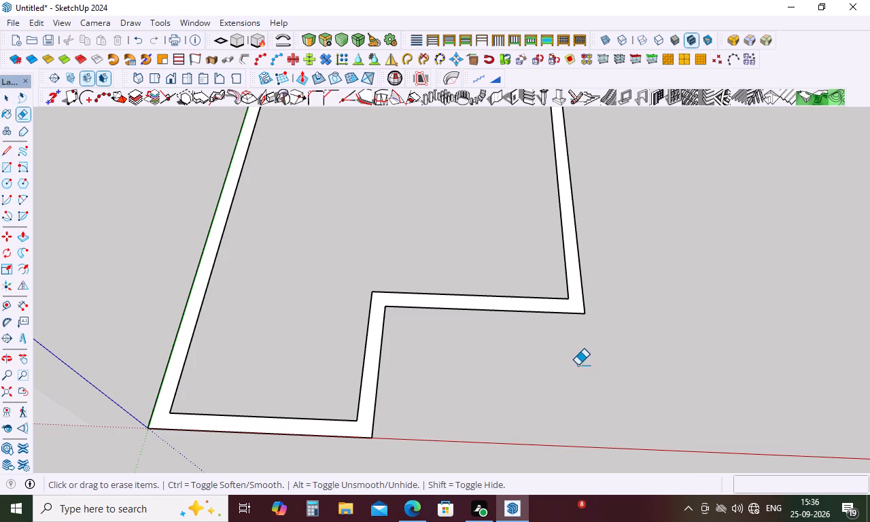
{"action": "key", "text": "Escape"}
Push/Pull the L-shaped wall outline up to a height of 10'.
{"action": "key", "text": "p"}
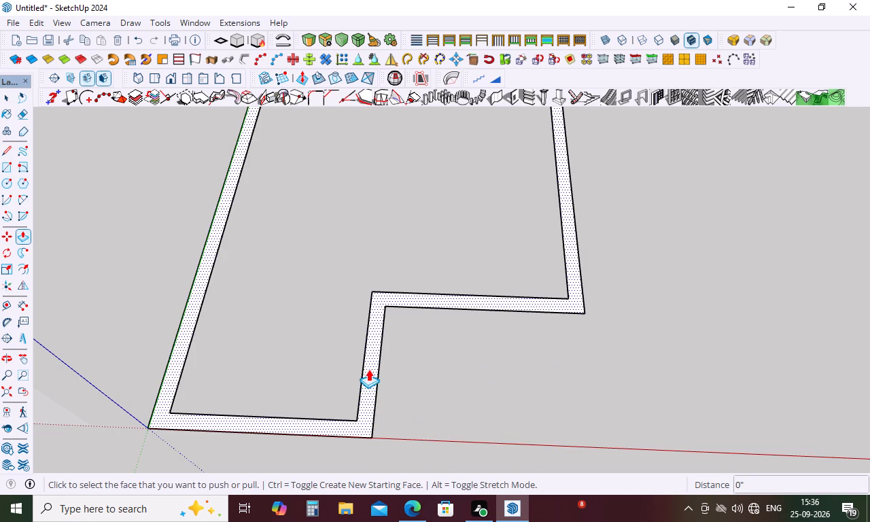
{"action": "left_click", "coordinate": [368, 369]}
{"action": "scroll", "coordinate": [374, 274], "scroll_direction": "down", "scroll_amount": 10}
{"action": "type", "text": "10'"}
{"action": "key", "text": "Return"}
Measure the bottom edge of the recessed front wall between its two corners, without placing a dimension.
{"action": "middle_click_drag", "start_coordinate": [619, 361], "coordinate": [617, 360]}
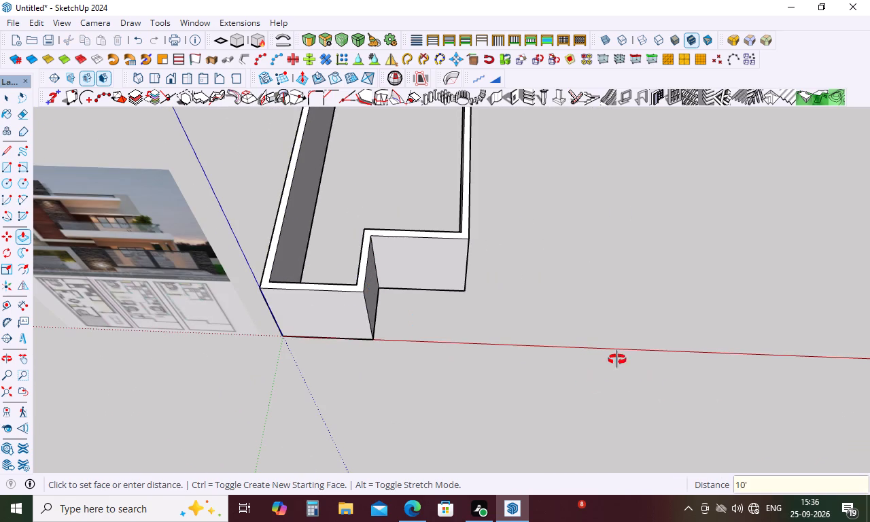
{"action": "middle_click_drag", "start_coordinate": [617, 360], "coordinate": [602, 245]}
{"action": "scroll", "coordinate": [602, 245], "scroll_direction": "down", "scroll_amount": 5}
{"action": "middle_click_drag", "start_coordinate": [507, 294], "coordinate": [545, 248]}
{"action": "scroll", "coordinate": [476, 245], "scroll_direction": "up", "scroll_amount": 5}
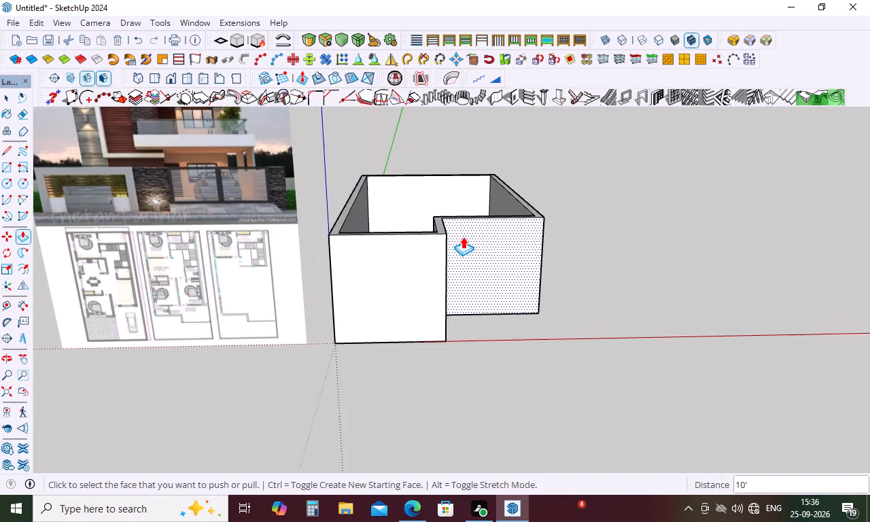
{"action": "middle_click_drag", "start_coordinate": [464, 244], "coordinate": [432, 313]}
{"action": "middle_click", "coordinate": [432, 313]}
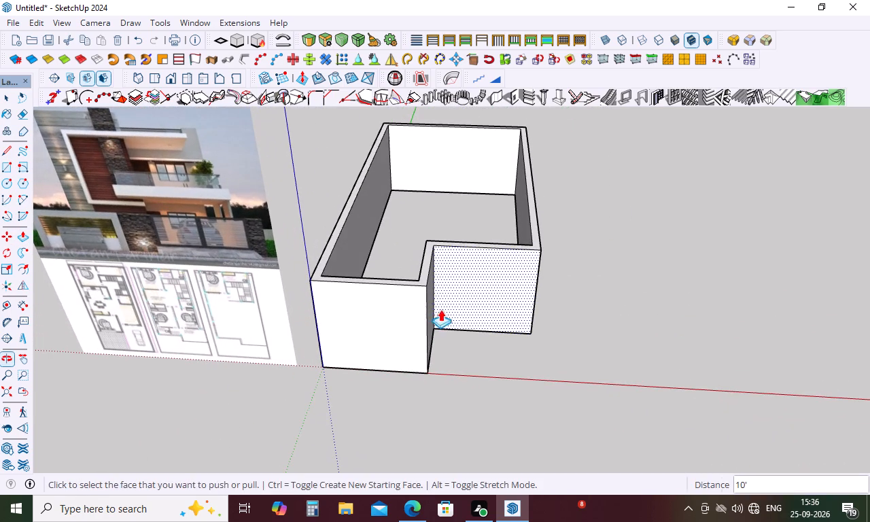
{"action": "key", "text": "space"}
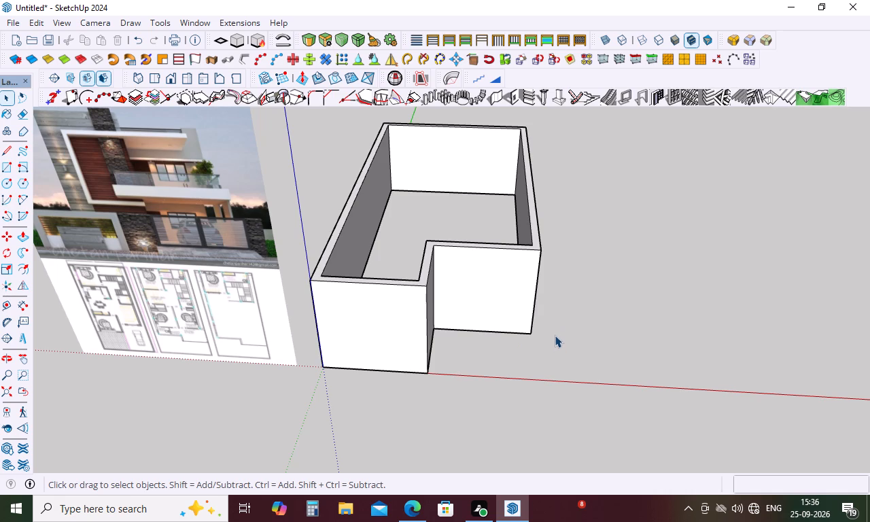
{"action": "type", "text": "di"}
{"action": "left_click", "coordinate": [24, 301]}
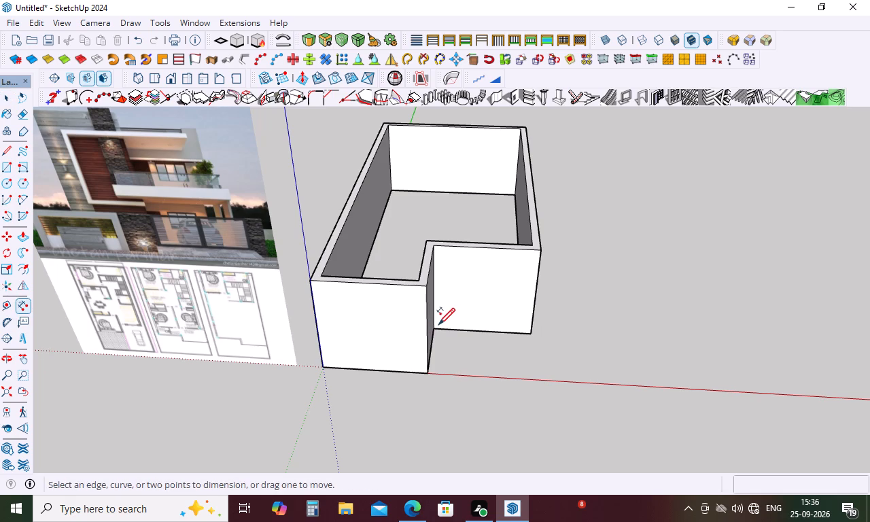
{"action": "left_click", "coordinate": [437, 325]}
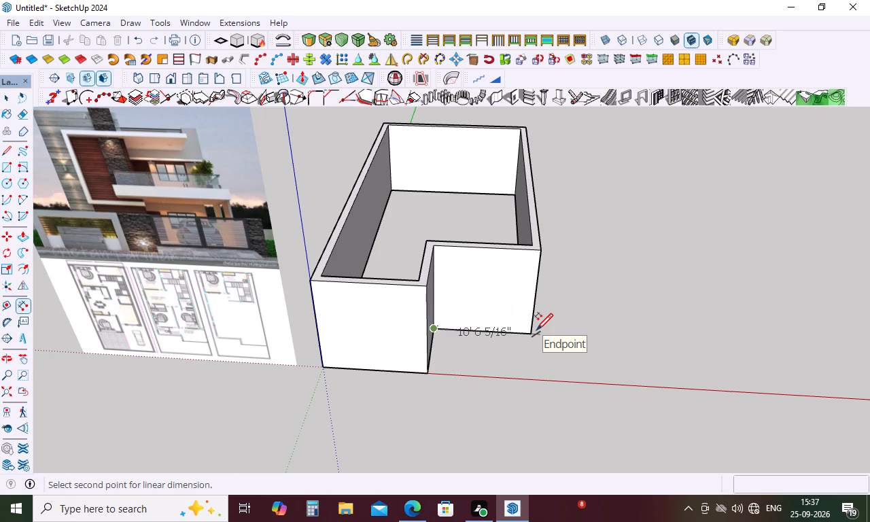
{"action": "key", "text": "Escape"}
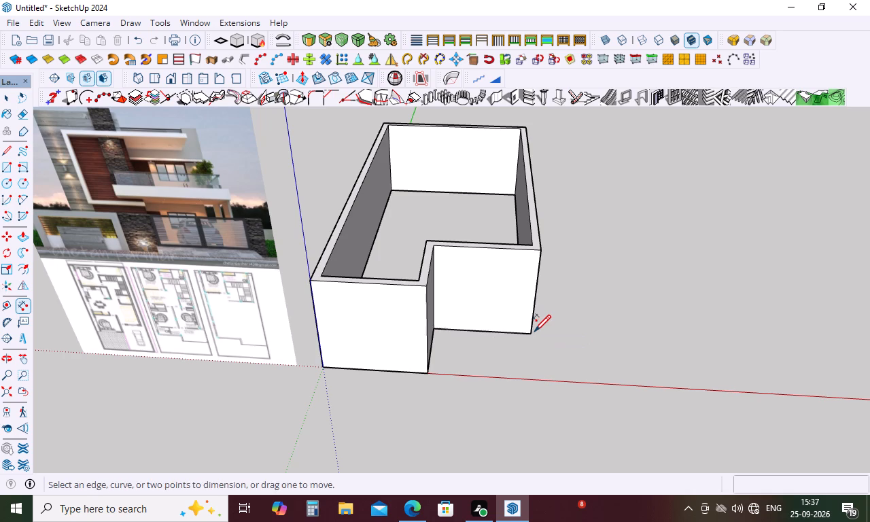
Examine the extruded walls and the front recess from several angles against the reference image.
{"action": "middle_click_drag", "start_coordinate": [574, 364], "coordinate": [563, 241]}
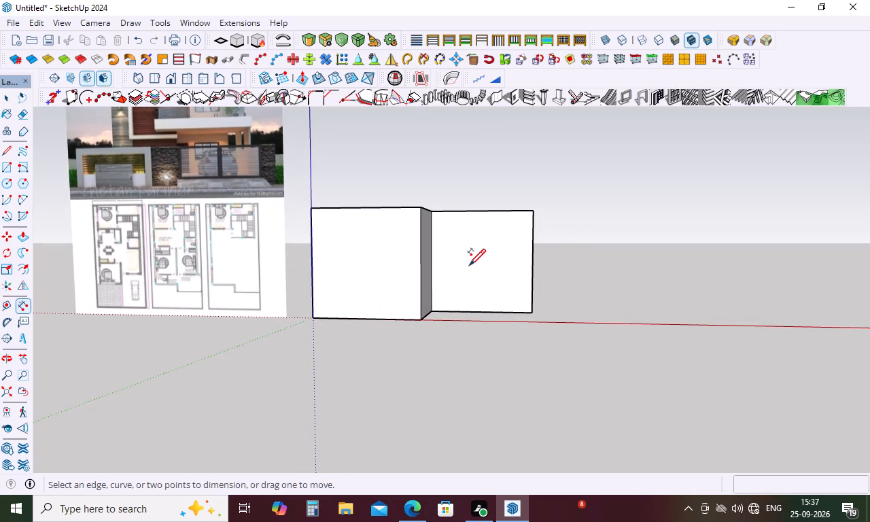
{"action": "middle_click_drag", "start_coordinate": [464, 267], "coordinate": [425, 296]}
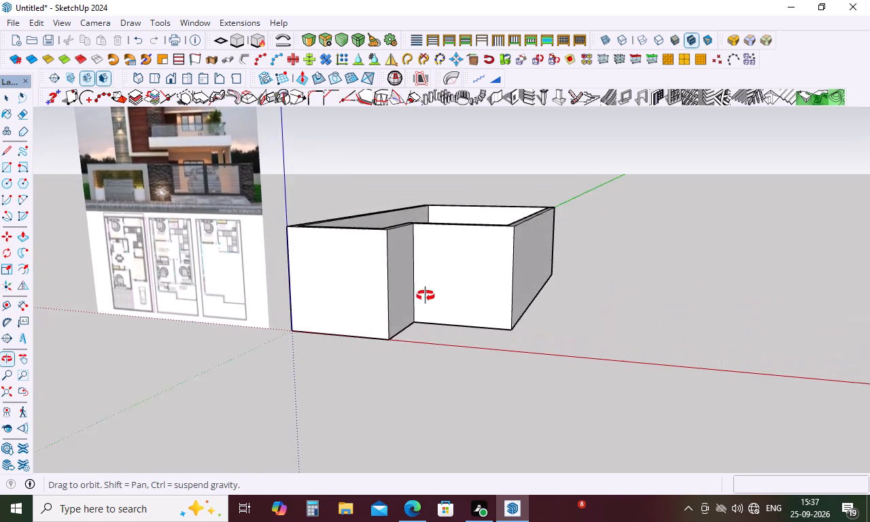
{"action": "middle_click_drag", "start_coordinate": [425, 296], "coordinate": [453, 358]}
{"action": "middle_click_drag", "start_coordinate": [450, 343], "coordinate": [371, 285]}
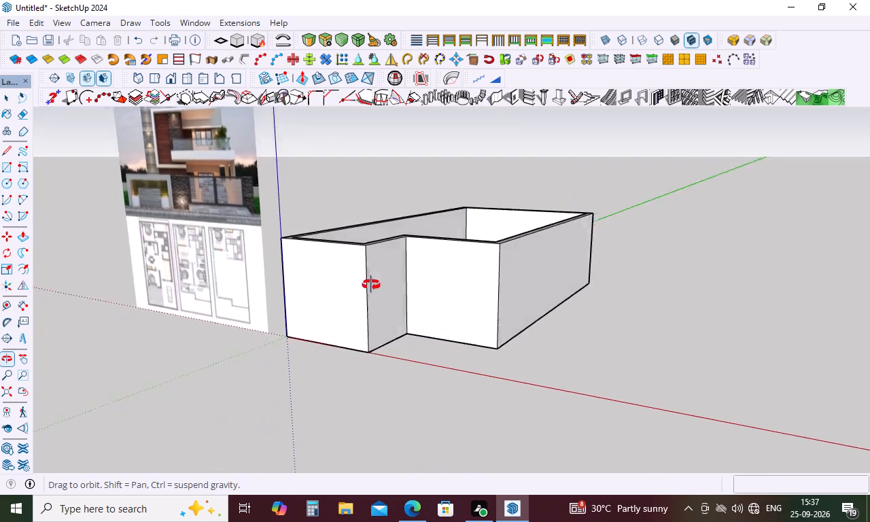
{"action": "middle_click_drag", "start_coordinate": [371, 285], "coordinate": [345, 276]}
{"action": "middle_click_drag", "start_coordinate": [345, 276], "coordinate": [459, 316]}
{"action": "middle_click_drag", "start_coordinate": [481, 323], "coordinate": [559, 317]}
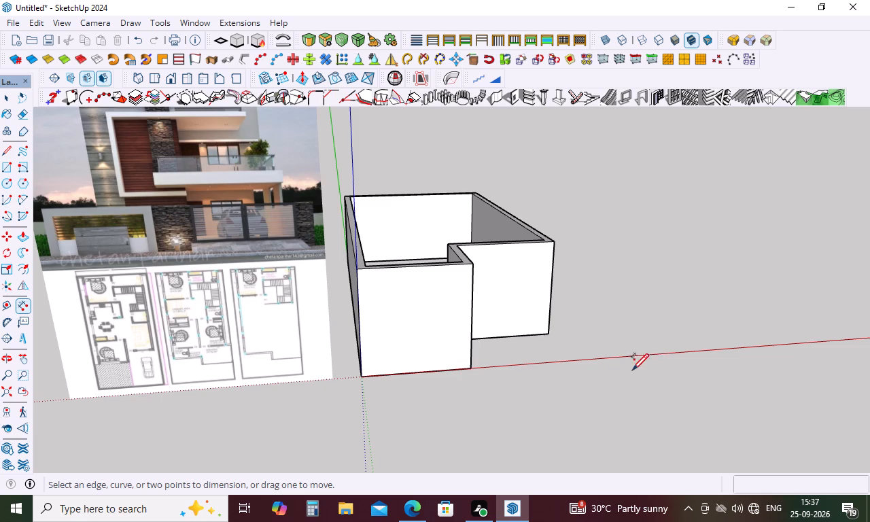
{"action": "middle_click_drag", "start_coordinate": [600, 359], "coordinate": [563, 381]}
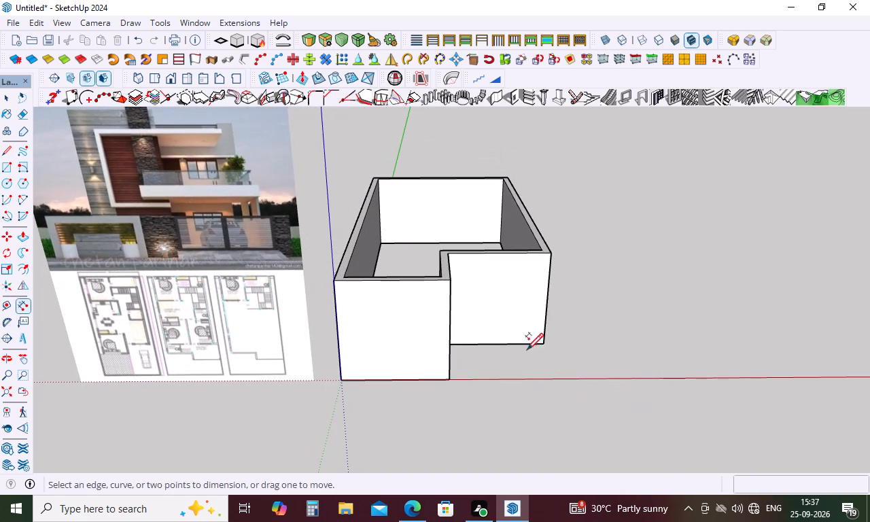
{"action": "key", "text": "Escape"}
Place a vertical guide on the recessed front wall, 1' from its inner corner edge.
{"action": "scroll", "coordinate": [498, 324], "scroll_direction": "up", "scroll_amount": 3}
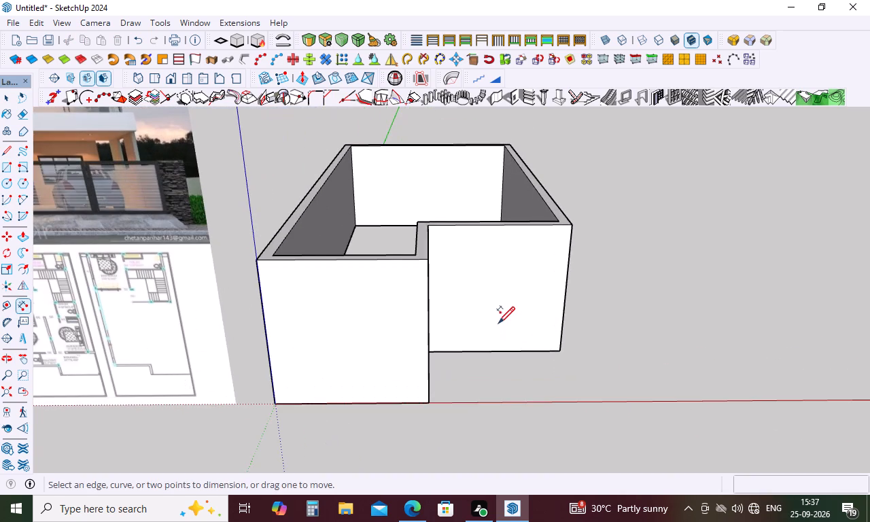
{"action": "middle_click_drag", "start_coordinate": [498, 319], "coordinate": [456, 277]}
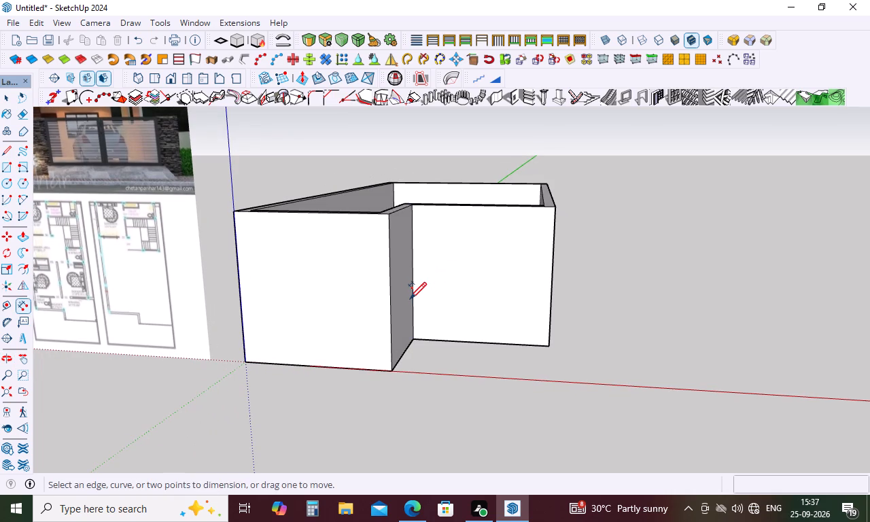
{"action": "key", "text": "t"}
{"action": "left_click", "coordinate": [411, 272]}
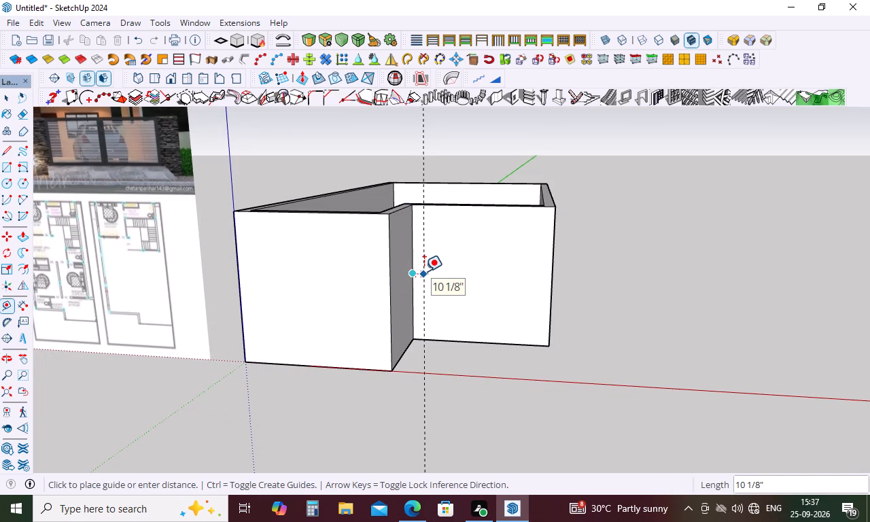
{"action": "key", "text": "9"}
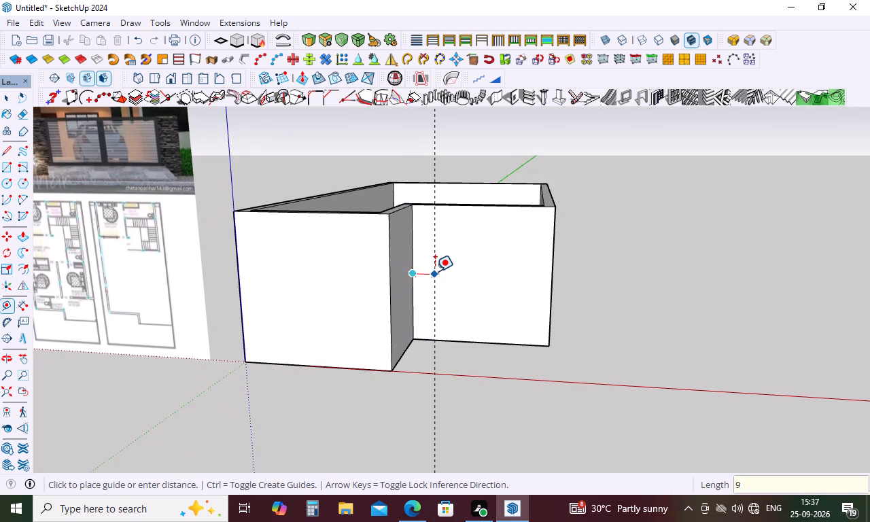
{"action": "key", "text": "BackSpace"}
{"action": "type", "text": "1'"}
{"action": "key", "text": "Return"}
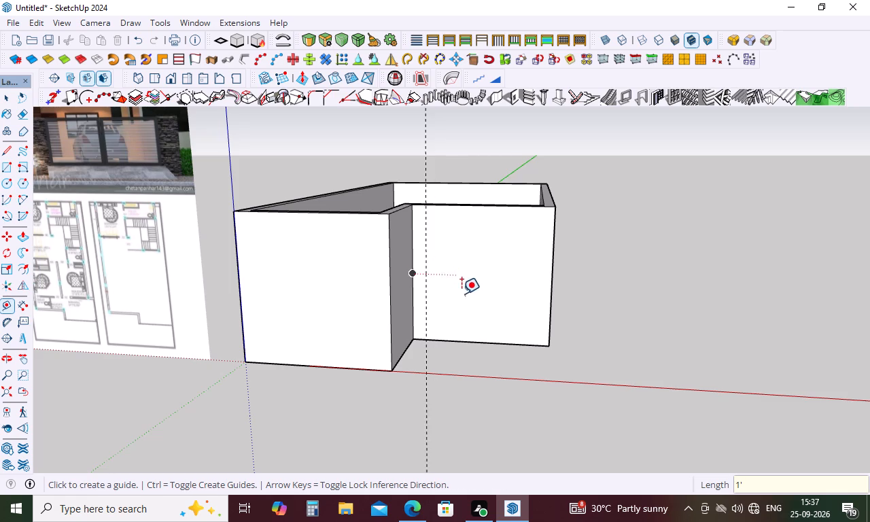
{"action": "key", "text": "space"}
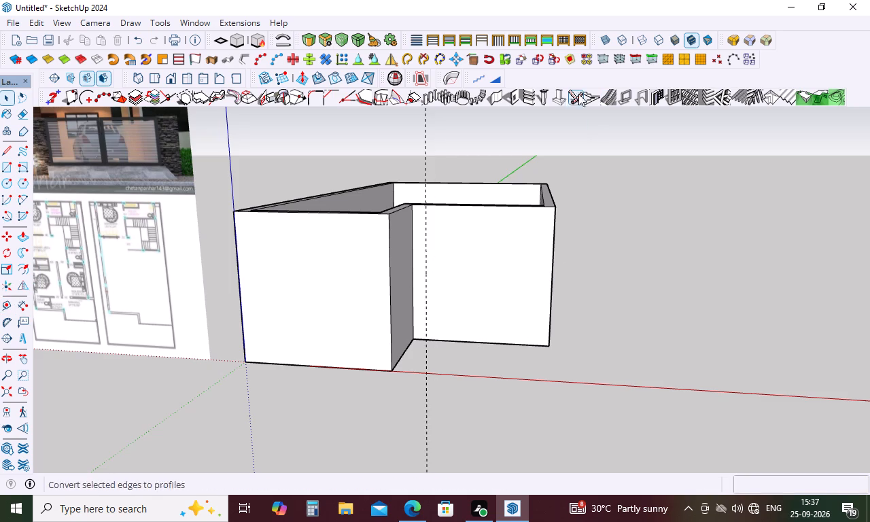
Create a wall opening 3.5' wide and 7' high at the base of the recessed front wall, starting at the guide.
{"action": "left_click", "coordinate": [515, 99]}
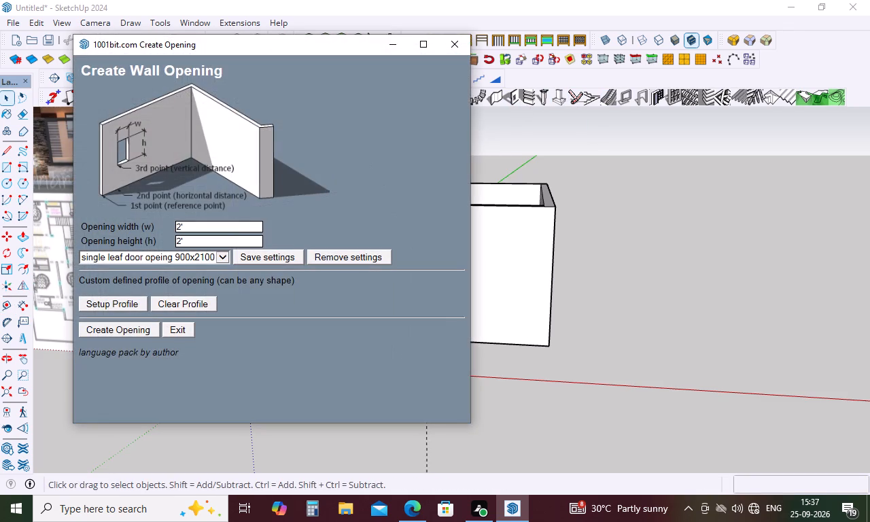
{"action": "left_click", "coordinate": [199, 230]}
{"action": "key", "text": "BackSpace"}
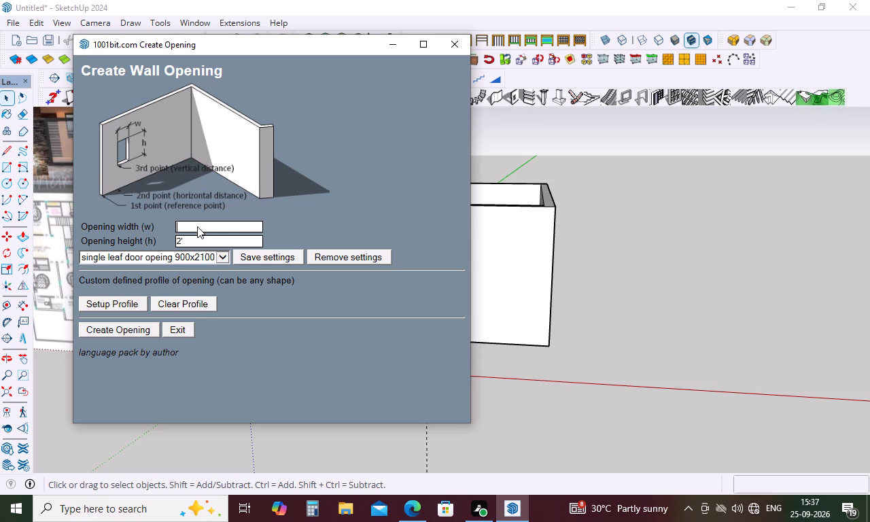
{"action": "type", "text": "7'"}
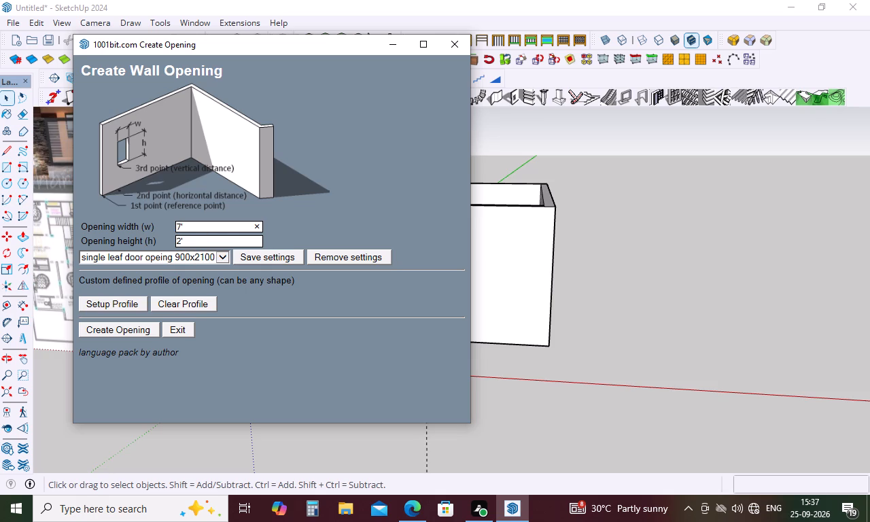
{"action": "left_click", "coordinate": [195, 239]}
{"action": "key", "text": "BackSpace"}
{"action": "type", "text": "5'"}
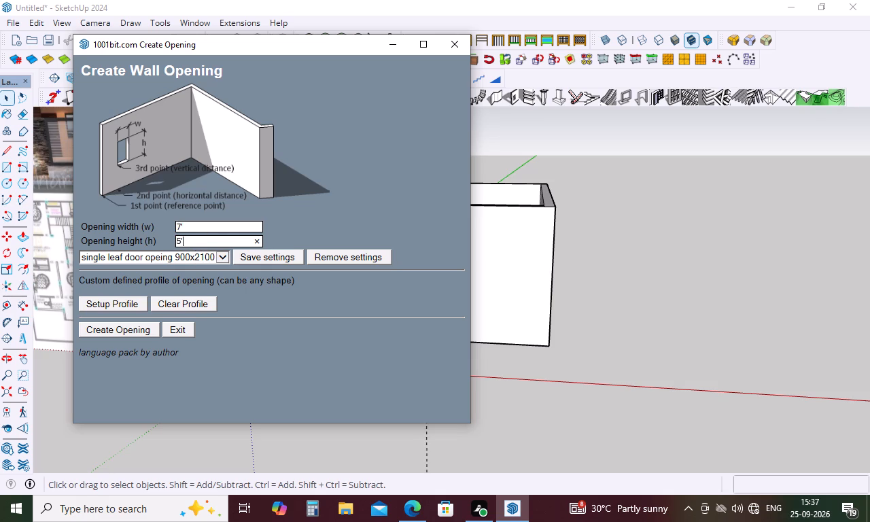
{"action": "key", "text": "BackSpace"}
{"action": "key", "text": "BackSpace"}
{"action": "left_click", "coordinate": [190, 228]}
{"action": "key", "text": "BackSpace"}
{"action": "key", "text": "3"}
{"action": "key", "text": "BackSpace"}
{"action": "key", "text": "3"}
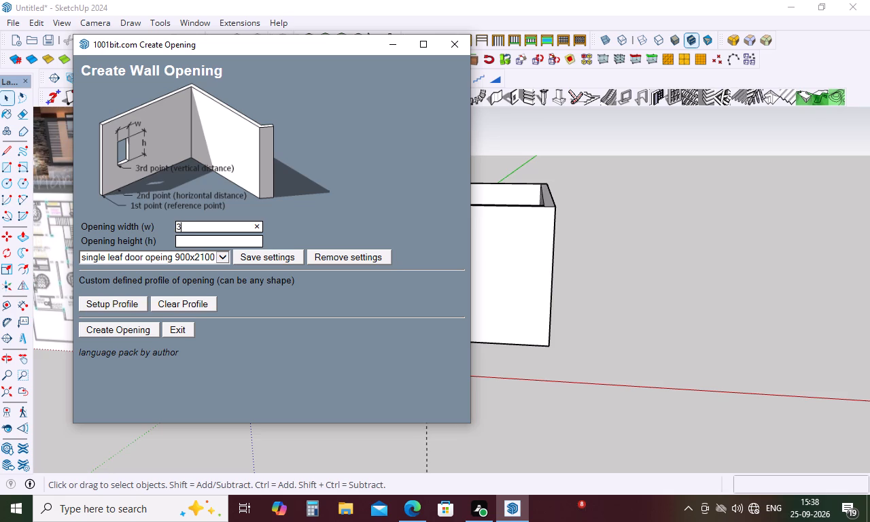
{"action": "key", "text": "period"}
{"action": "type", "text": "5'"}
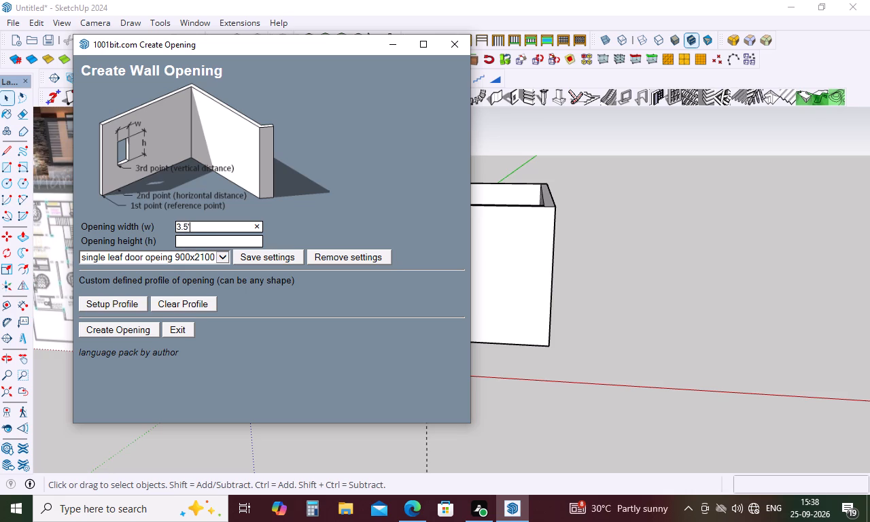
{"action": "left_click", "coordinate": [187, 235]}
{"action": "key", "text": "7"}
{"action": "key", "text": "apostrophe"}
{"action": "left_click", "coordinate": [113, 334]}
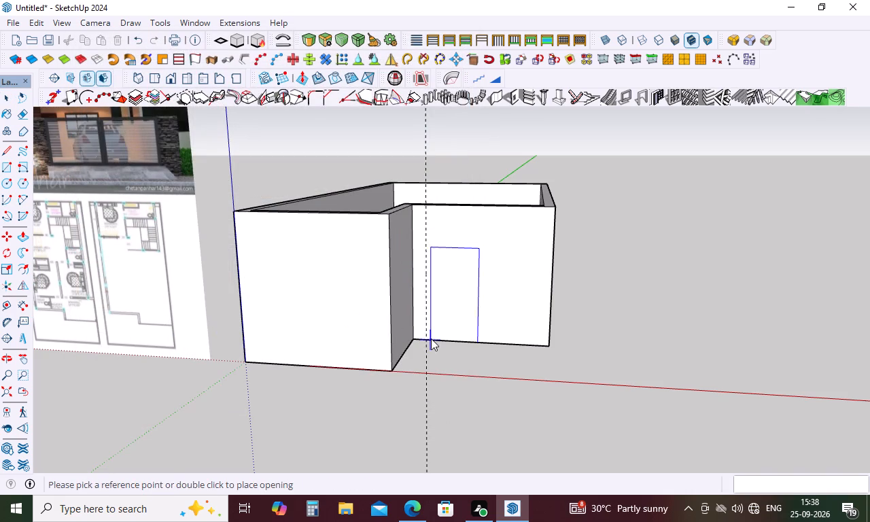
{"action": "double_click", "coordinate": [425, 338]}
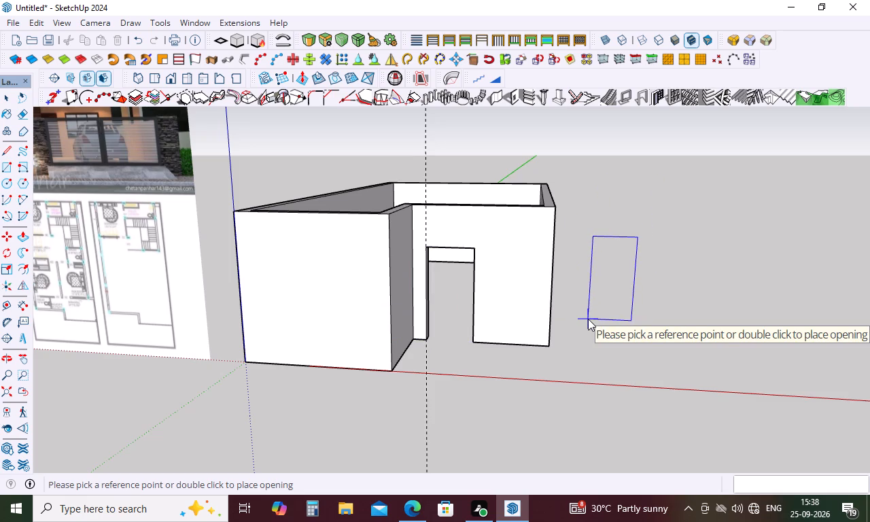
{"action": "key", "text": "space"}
Examine the door opening and the extruded walls from several angles against the reference image.
{"action": "middle_click_drag", "start_coordinate": [490, 274], "coordinate": [492, 283]}
{"action": "scroll", "coordinate": [489, 230], "scroll_direction": "down", "scroll_amount": 4}
{"action": "middle_click_drag", "start_coordinate": [495, 233], "coordinate": [527, 364]}
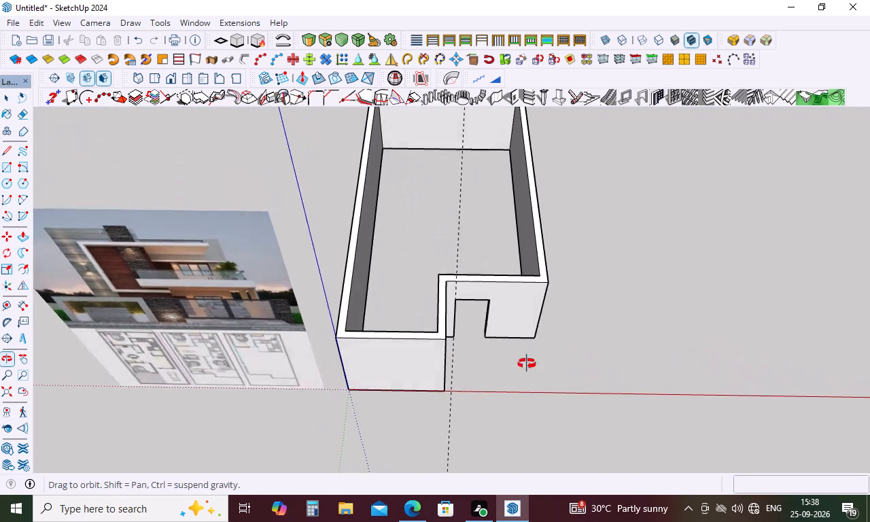
{"action": "middle_click_drag", "start_coordinate": [527, 364], "coordinate": [515, 205]}
{"action": "middle_click", "coordinate": [515, 205]}
{"action": "scroll", "coordinate": [525, 228], "scroll_direction": "up", "scroll_amount": 2}
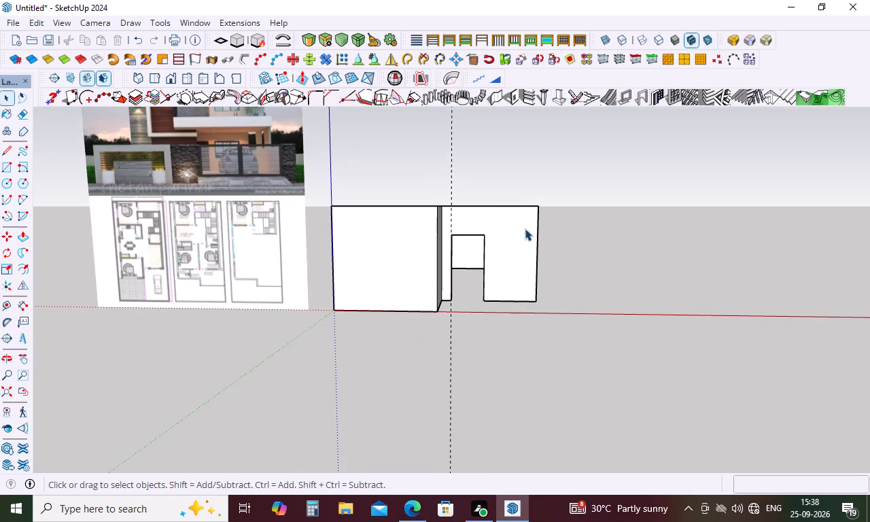
{"action": "scroll", "coordinate": [525, 228], "scroll_direction": "up", "scroll_amount": 2}
{"action": "middle_click_drag", "start_coordinate": [525, 228], "coordinate": [538, 324]}
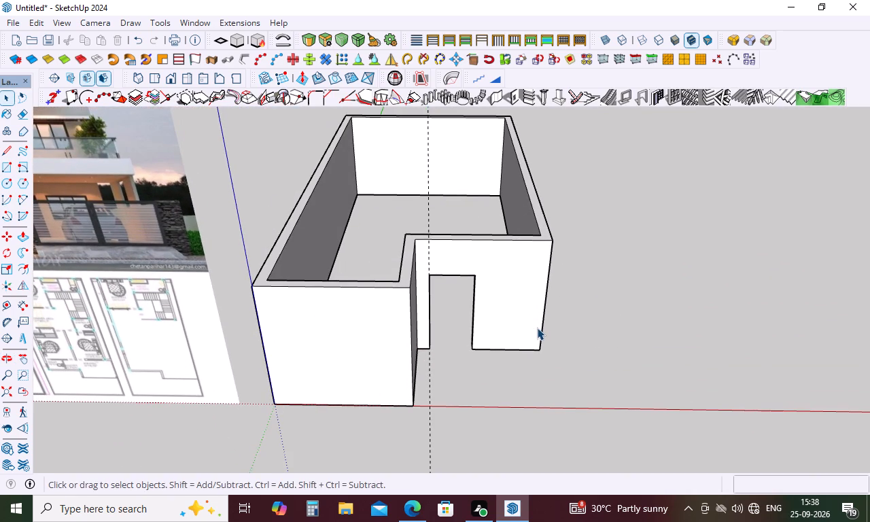
{"action": "scroll", "coordinate": [537, 328], "scroll_direction": "down", "scroll_amount": 4}
{"action": "middle_click_drag", "start_coordinate": [537, 328], "coordinate": [523, 344]}
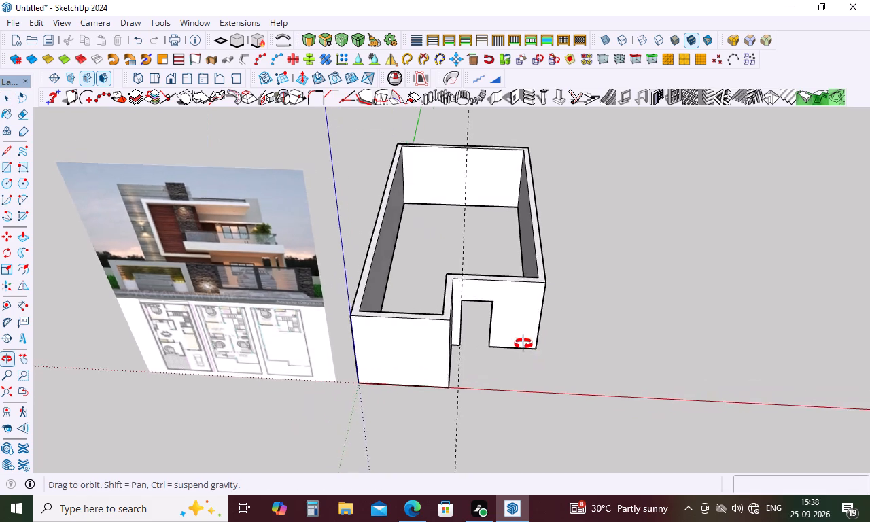
{"action": "middle_click_drag", "start_coordinate": [523, 344], "coordinate": [470, 351]}
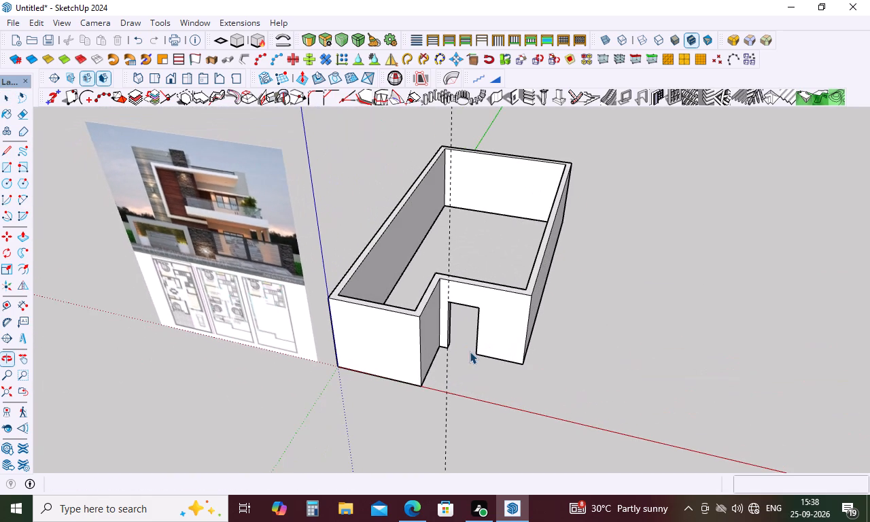
{"action": "scroll", "coordinate": [460, 285], "scroll_direction": "down", "scroll_amount": 4}
{"action": "middle_click_drag", "start_coordinate": [460, 285], "coordinate": [522, 330]}
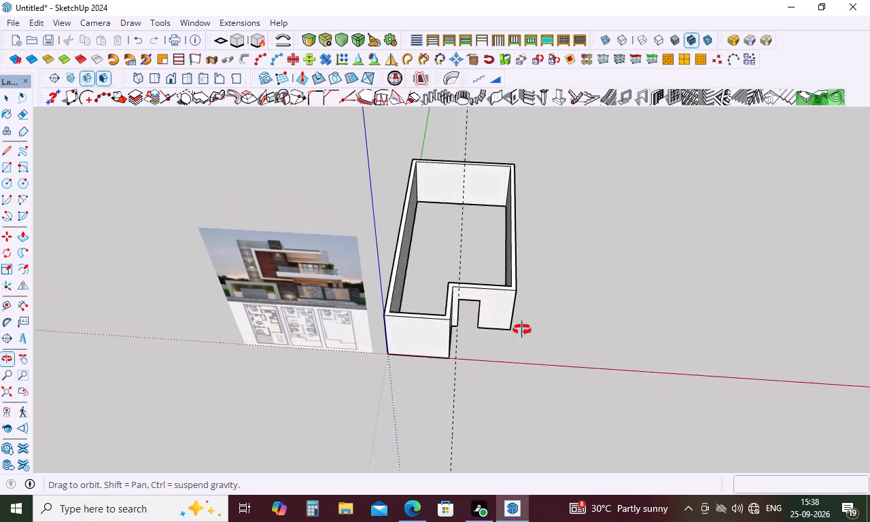
{"action": "middle_click_drag", "start_coordinate": [522, 330], "coordinate": [550, 329]}
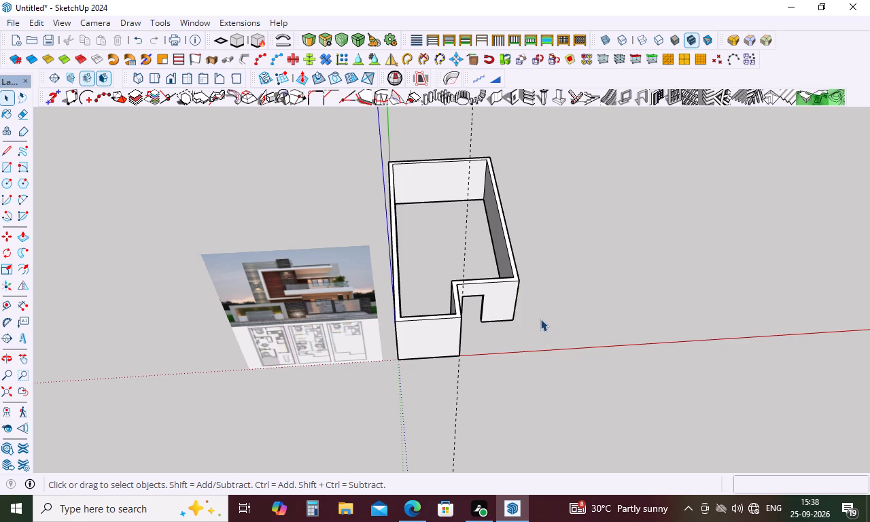
{"action": "middle_click_drag", "start_coordinate": [540, 319], "coordinate": [501, 167]}
{"action": "scroll", "coordinate": [457, 264], "scroll_direction": "up", "scroll_amount": 4}
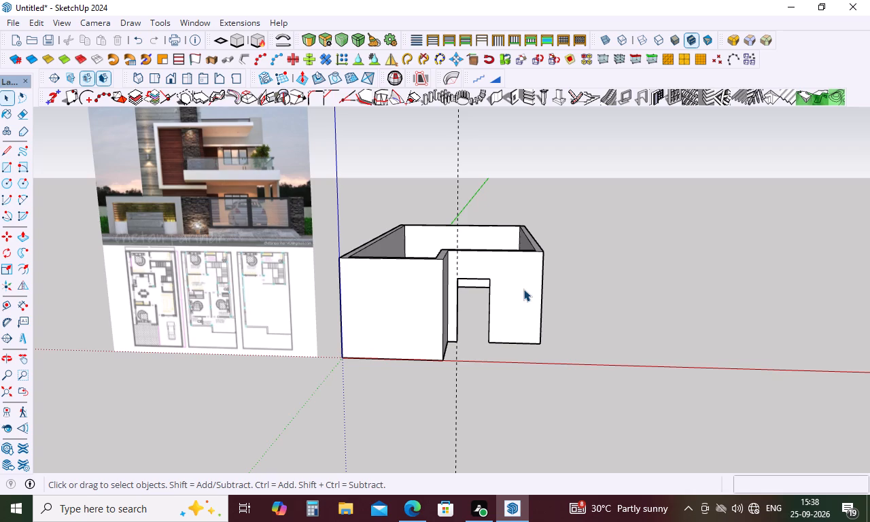
{"action": "middle_click_drag", "start_coordinate": [475, 273], "coordinate": [487, 305]}
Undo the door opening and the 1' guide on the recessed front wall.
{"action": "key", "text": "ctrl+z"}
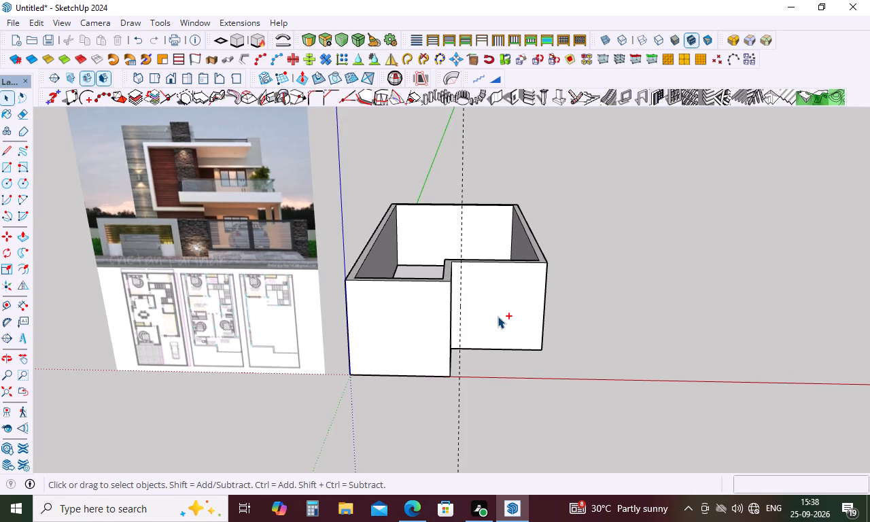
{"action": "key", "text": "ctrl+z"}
Undo the 10' wall extrusion and the small room's edge erasures, going back to the flat closed plan.
{"action": "key", "text": "ctrl+z"}
{"action": "key", "text": "ctrl+z"}
{"action": "key", "text": "ctrl+z"}
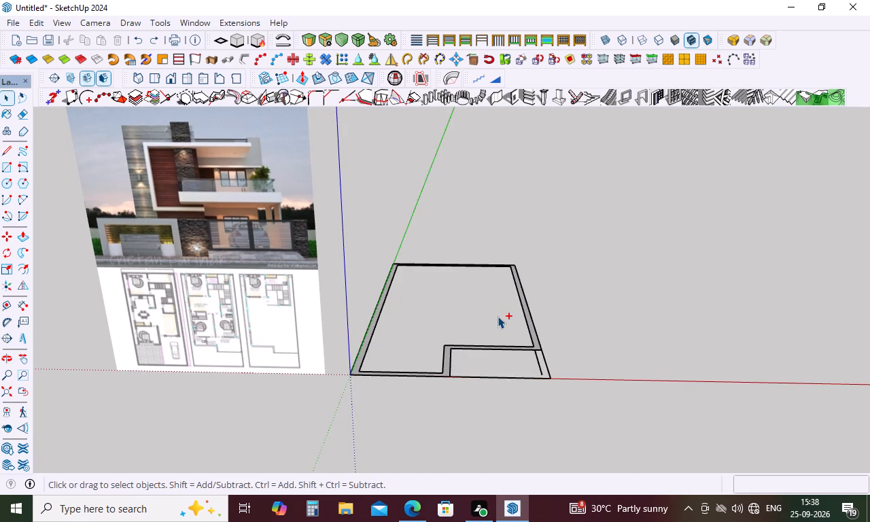
{"action": "key", "text": "ctrl+z"}
{"action": "key", "text": "ctrl+z"}
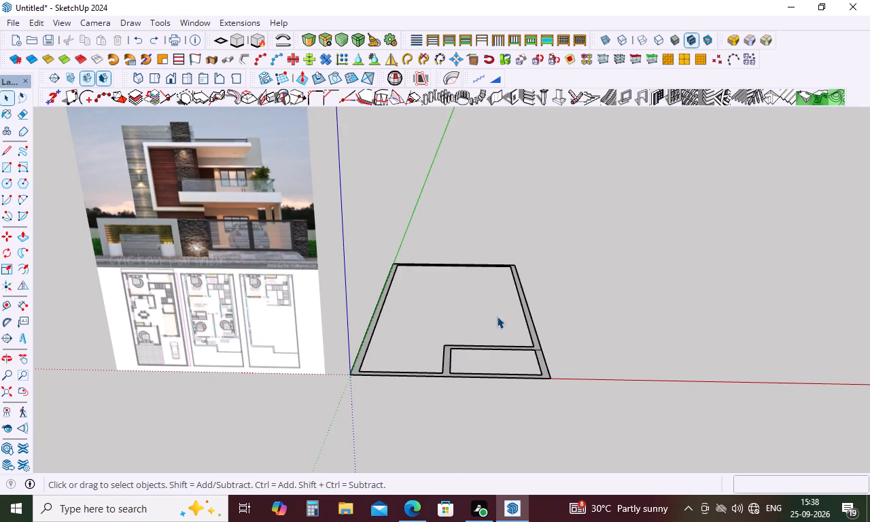
Undo the flat plan's edge erasures, face deletions and guide removal, going back to the stage with construction guides.
{"action": "scroll", "coordinate": [497, 316], "scroll_direction": "down", "scroll_amount": 2}
{"action": "middle_click_drag", "start_coordinate": [497, 316], "coordinate": [508, 479]}
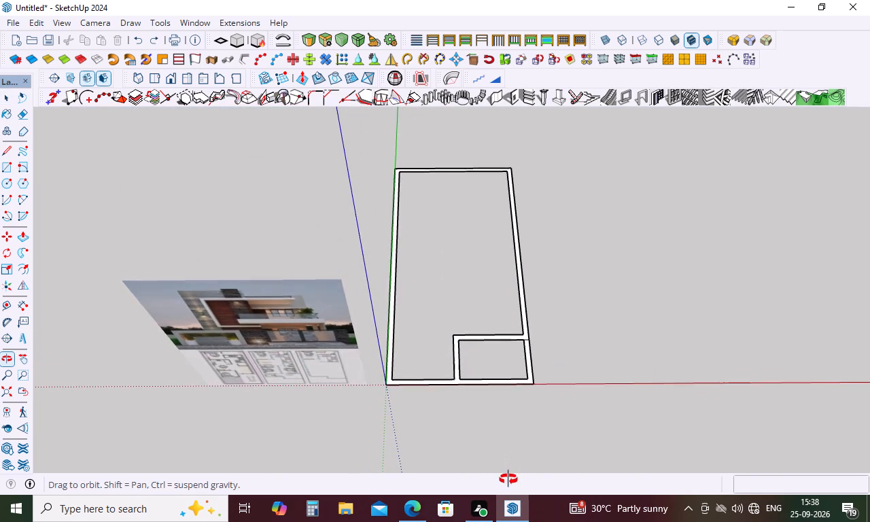
{"action": "middle_click_drag", "start_coordinate": [508, 479], "coordinate": [508, 481]}
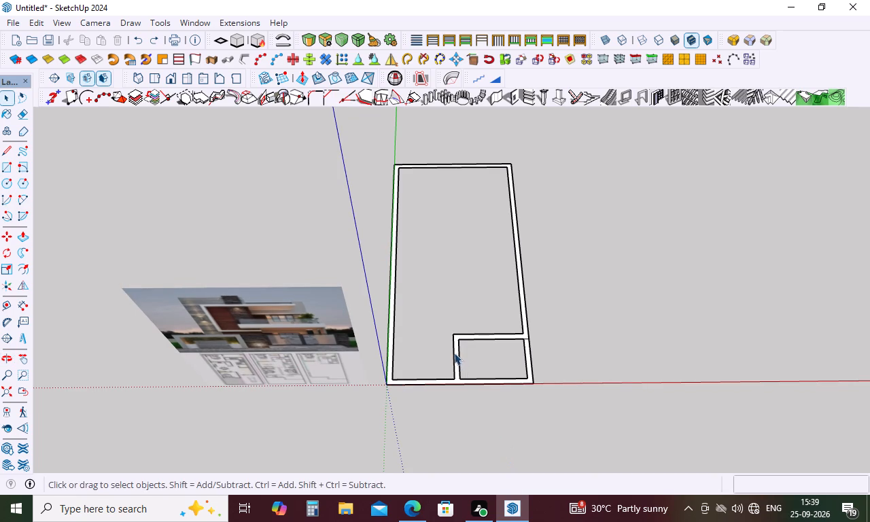
{"action": "scroll", "coordinate": [453, 349], "scroll_direction": "up", "scroll_amount": 2}
{"action": "left_click", "coordinate": [490, 328]}
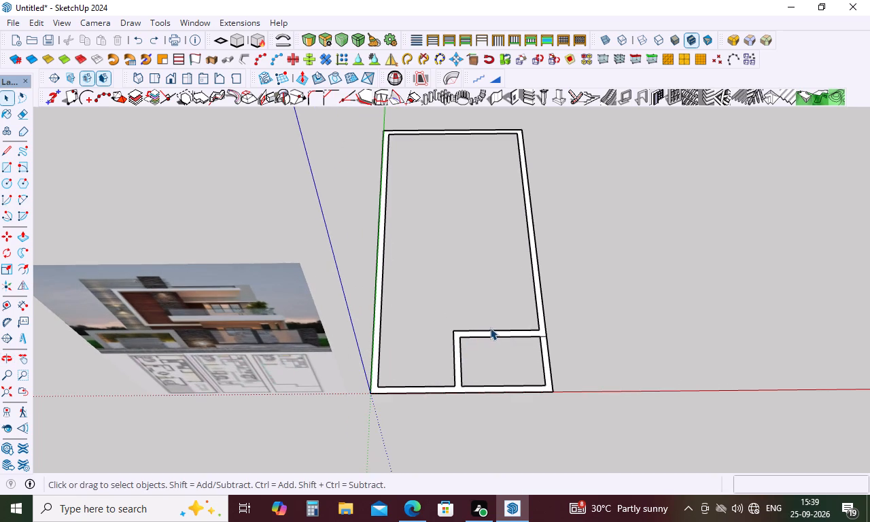
{"action": "key", "text": "ctrl+z"}
{"action": "key", "text": "ctrl+z"}
{"action": "key", "text": "ctrl+z"}
{"action": "key", "text": "ctrl+z"}
{"action": "key", "text": "ctrl+z"}
{"action": "key", "text": "ctrl+z"}
{"action": "key", "text": "ctrl+z"}
{"action": "key", "text": "ctrl+z"}
{"action": "key", "text": "ctrl+z"}
{"action": "key", "text": "ctrl+z"}
{"action": "key", "text": "ctrl+z"}
{"action": "key", "text": "ctrl+z"}
{"action": "key", "text": "ctrl+z"}
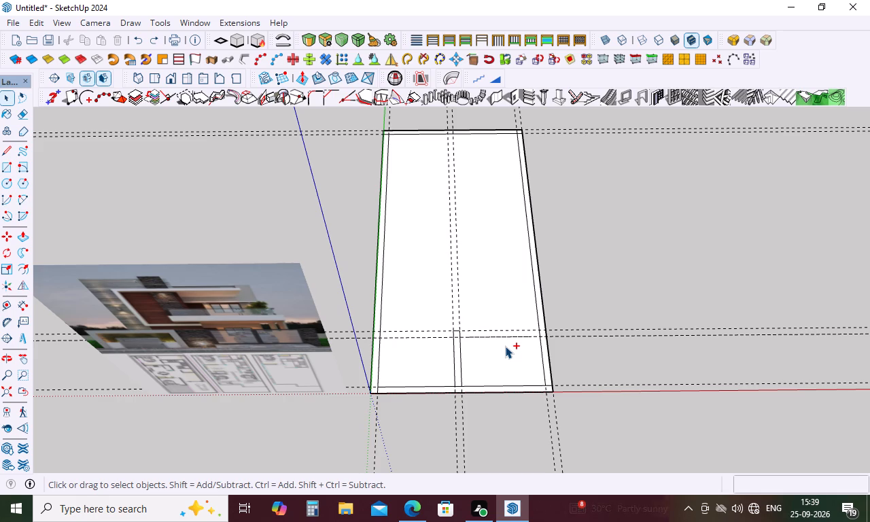
Undo the remaining small-room partition lines and the inner and outer wall rectangles, going back to guides only.
{"action": "key", "text": "ctrl+z"}
{"action": "key", "text": "ctrl+z"}
{"action": "key", "text": "ctrl+z"}
{"action": "key", "text": "ctrl+z"}
{"action": "key", "text": "ctrl+z"}
{"action": "key", "text": "ctrl+z"}
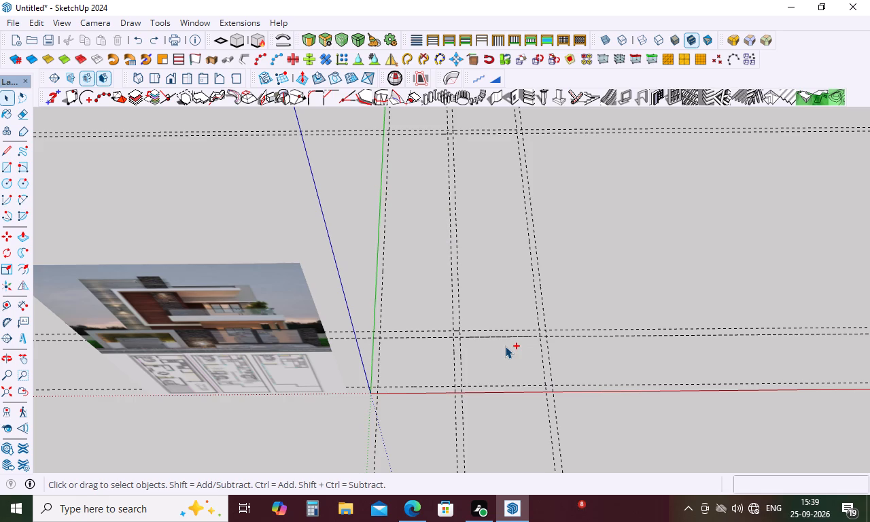
Undo the lengthwise and crosswise guides for the small room's partition walls, going back to the perimeter wall guides.
{"action": "key", "text": "ctrl+z"}
{"action": "key", "text": "ctrl+z"}
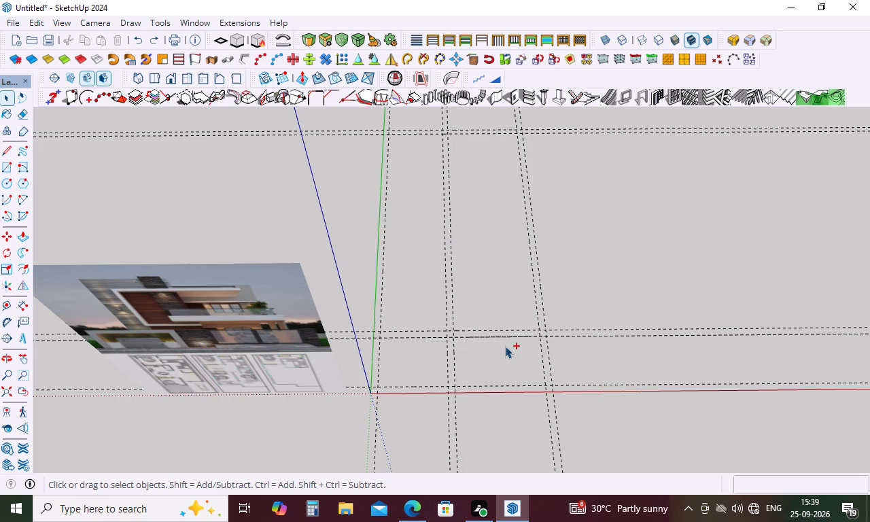
{"action": "key", "text": "ctrl+z"}
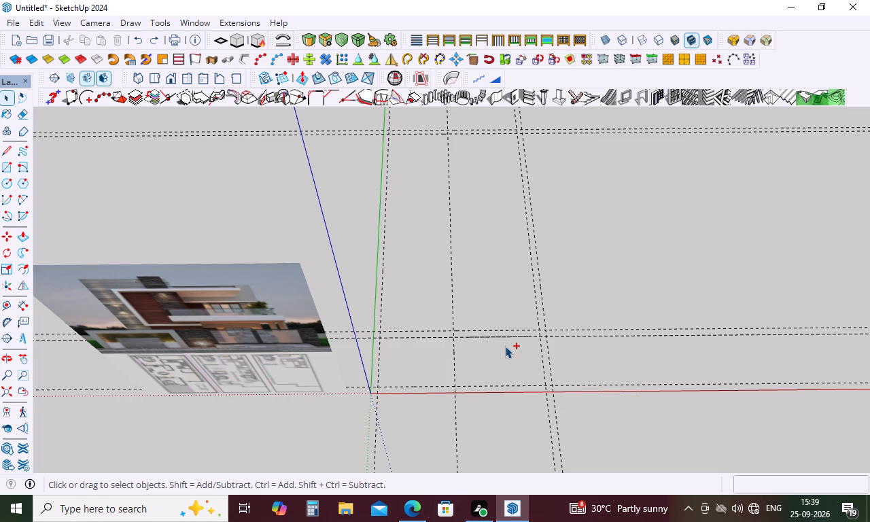
{"action": "key", "text": "ctrl+z"}
{"action": "key", "text": "ctrl+z"}
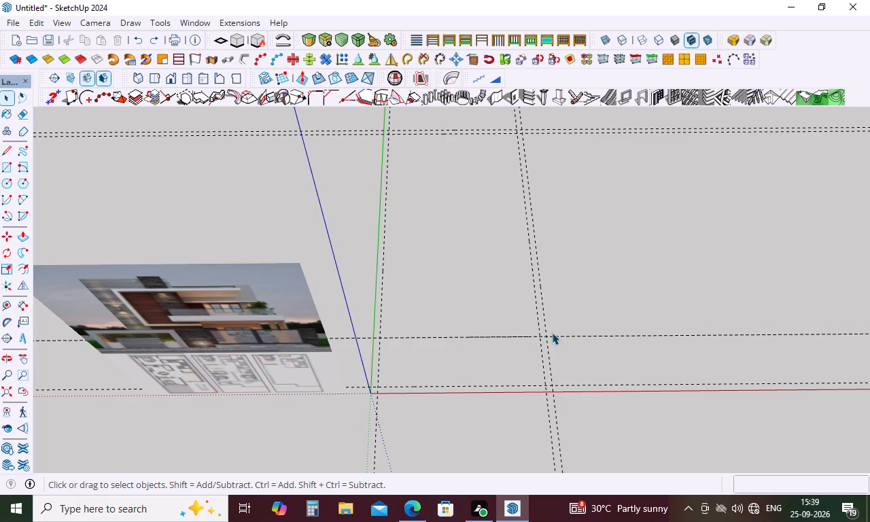
{"action": "key", "text": "ctrl+z"}
{"action": "key", "text": "ctrl+z"}
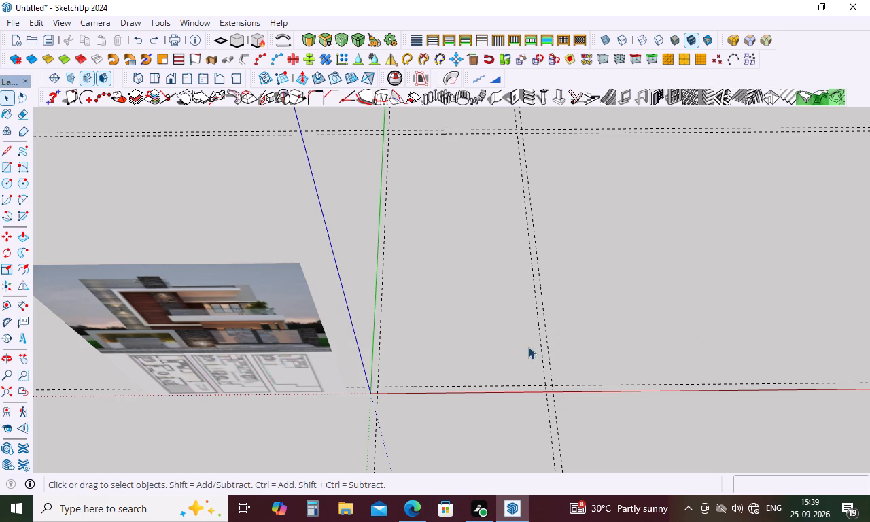
Place a guide 5' behind the front wall's inner guide and another 11' inward from the inner guide of the wall opposite the green axis.
{"action": "key", "text": "t"}
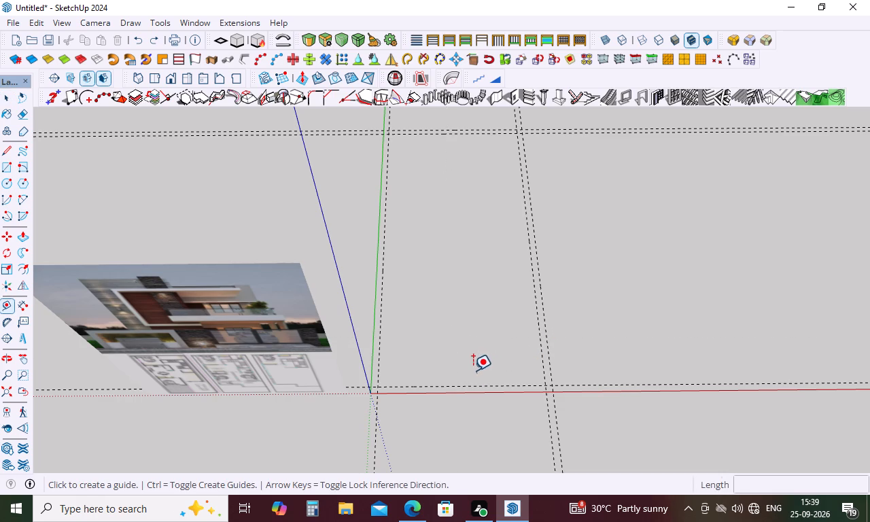
{"action": "left_click", "coordinate": [430, 385]}
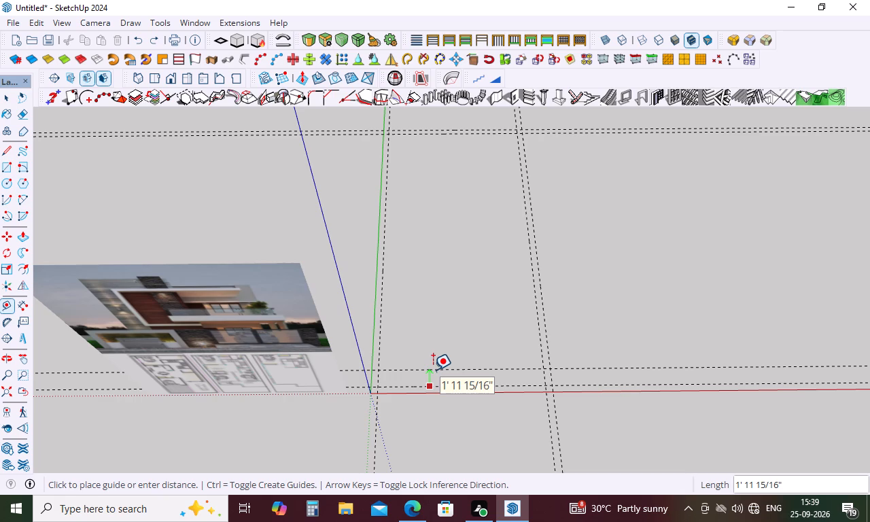
{"action": "key", "text": "5"}
{"action": "key", "text": "apostrophe"}
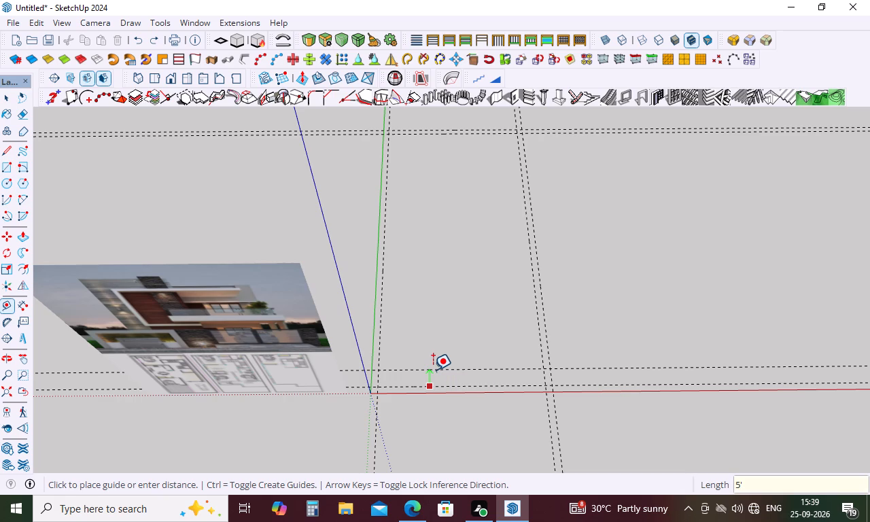
{"action": "key", "text": "Return"}
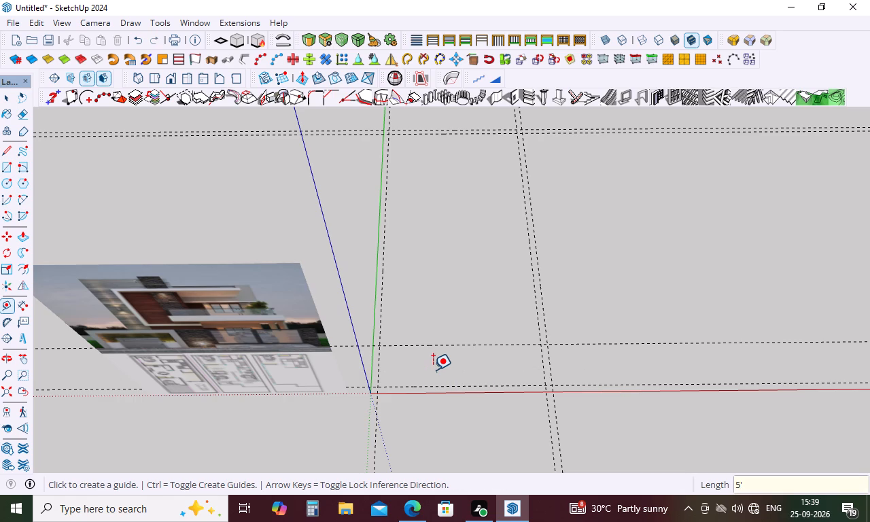
{"action": "left_click", "coordinate": [539, 354]}
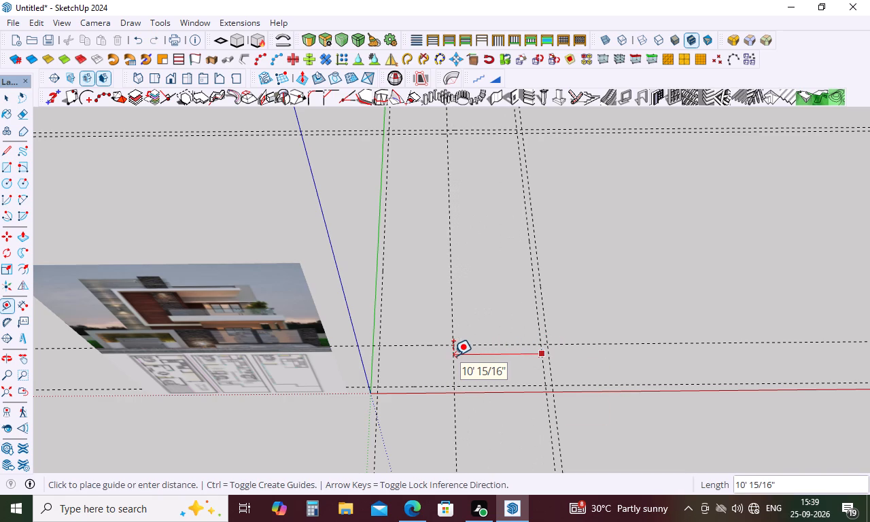
{"action": "type", "text": "11'"}
{"action": "key", "text": "Return"}
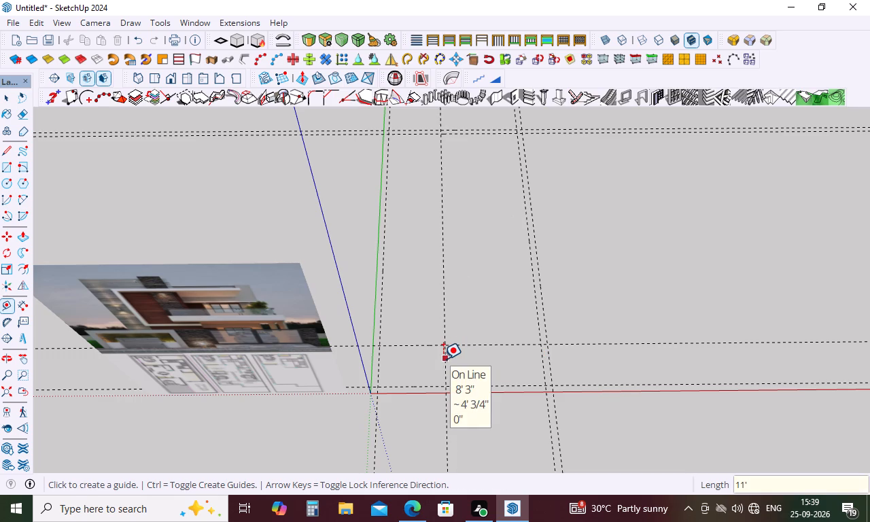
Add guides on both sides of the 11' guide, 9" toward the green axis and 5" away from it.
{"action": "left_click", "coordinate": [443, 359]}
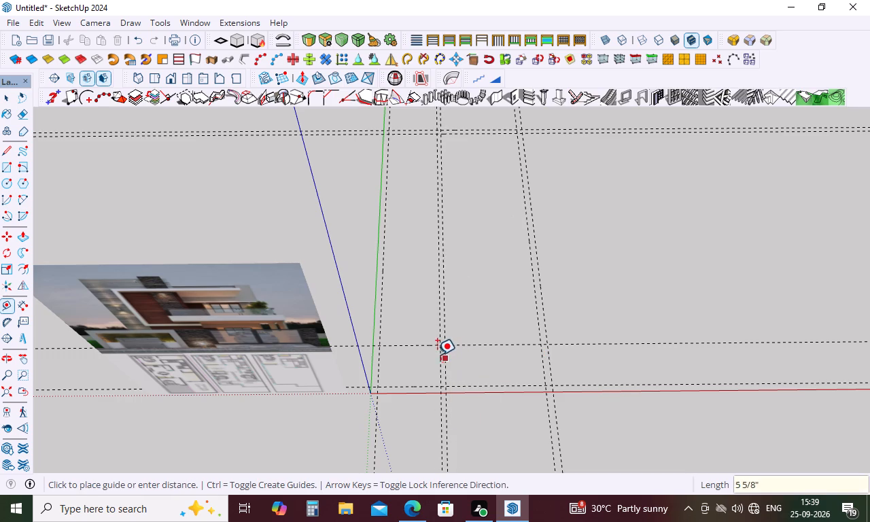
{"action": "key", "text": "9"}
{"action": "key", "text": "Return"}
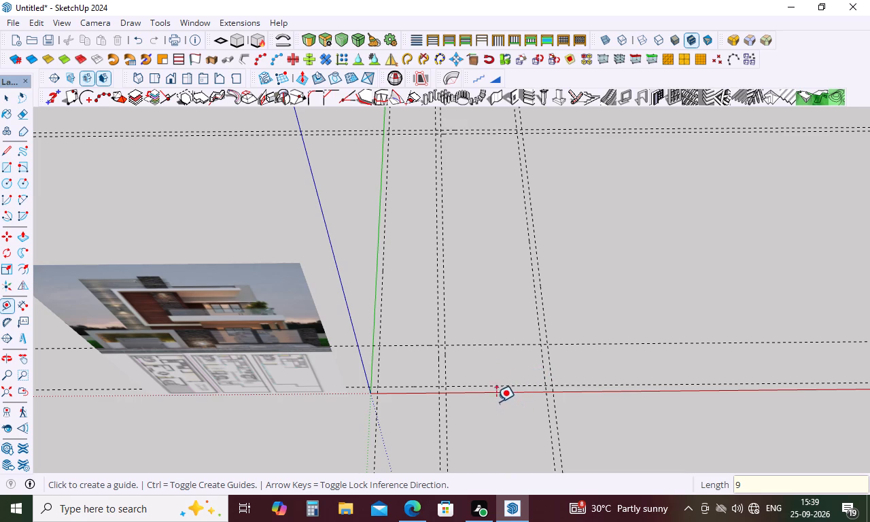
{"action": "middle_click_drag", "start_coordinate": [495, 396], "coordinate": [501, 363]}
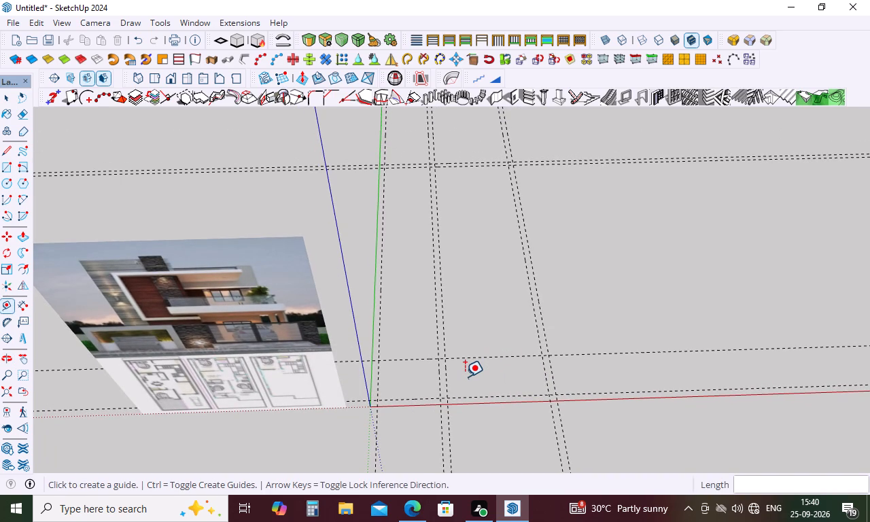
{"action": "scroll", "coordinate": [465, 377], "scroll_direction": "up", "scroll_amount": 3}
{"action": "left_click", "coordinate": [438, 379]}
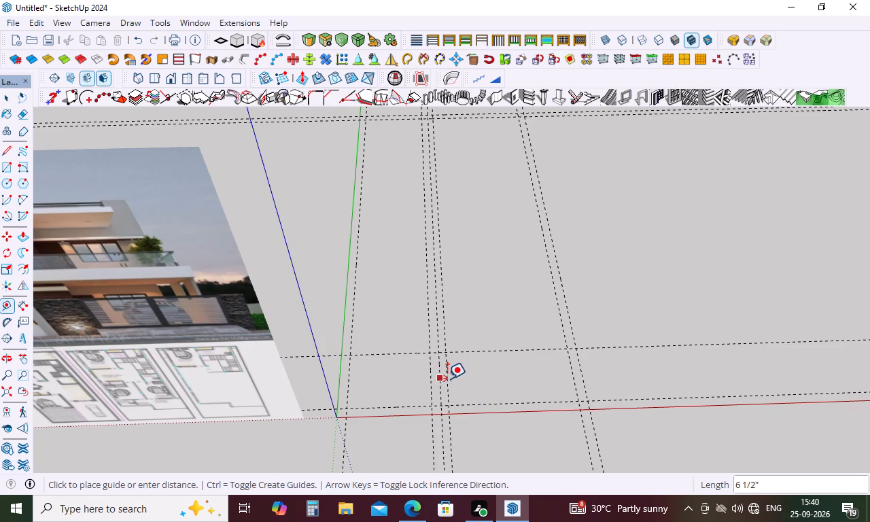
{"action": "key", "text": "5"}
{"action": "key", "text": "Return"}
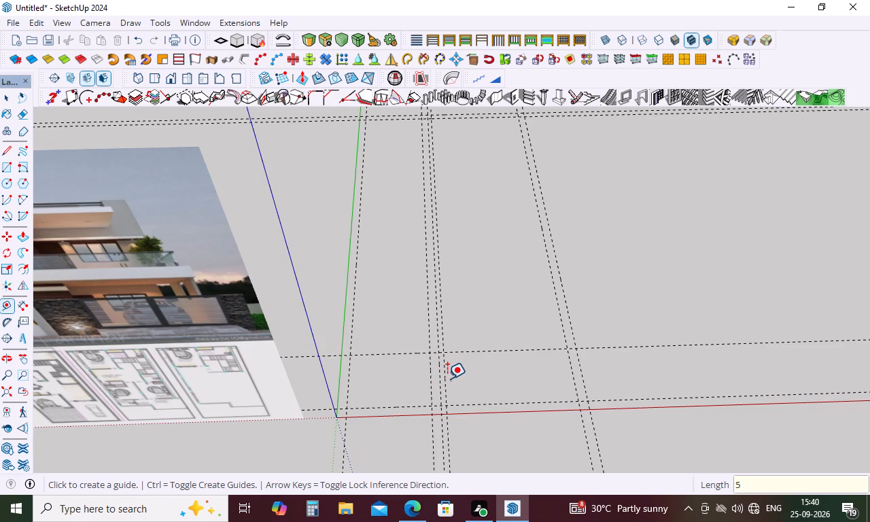
Add a guide 10" from the 11' guide, on the side away from the green axis.
{"action": "scroll", "coordinate": [445, 369], "scroll_direction": "up", "scroll_amount": 4}
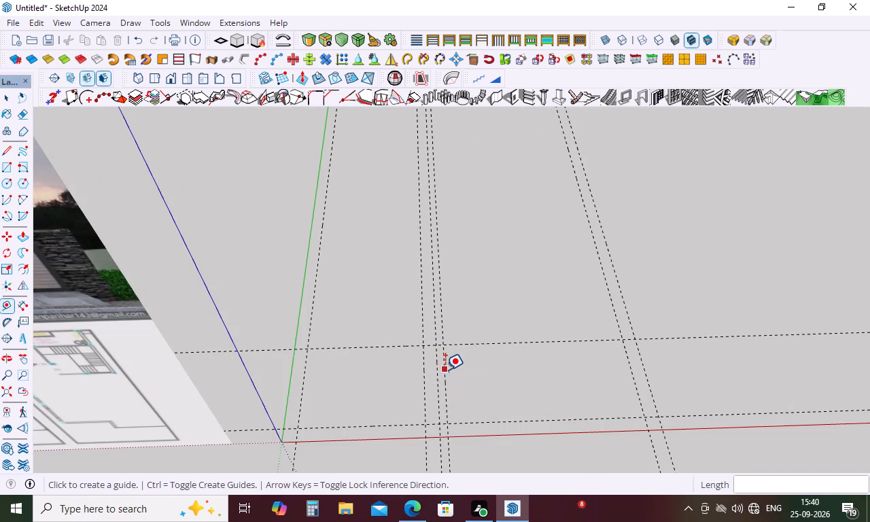
{"action": "left_click", "coordinate": [434, 370]}
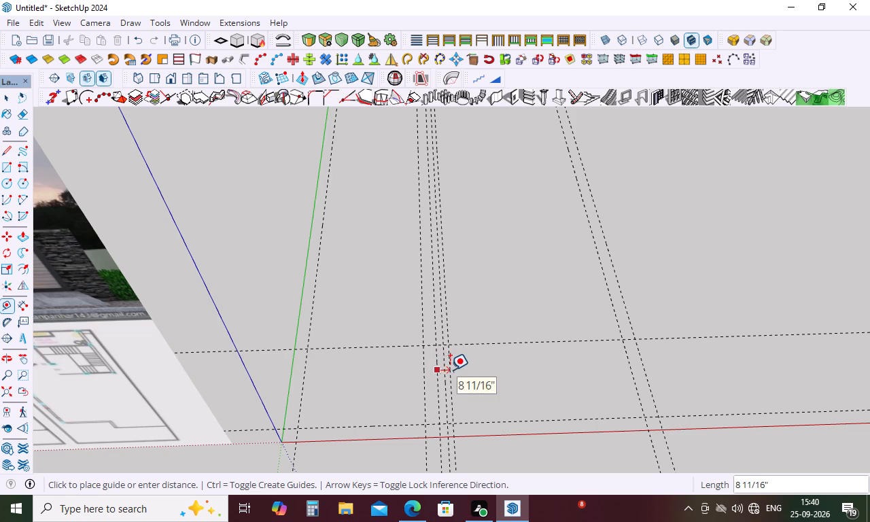
{"action": "key", "text": "1"}
{"action": "key", "text": "0"}
{"action": "key", "text": "Return"}
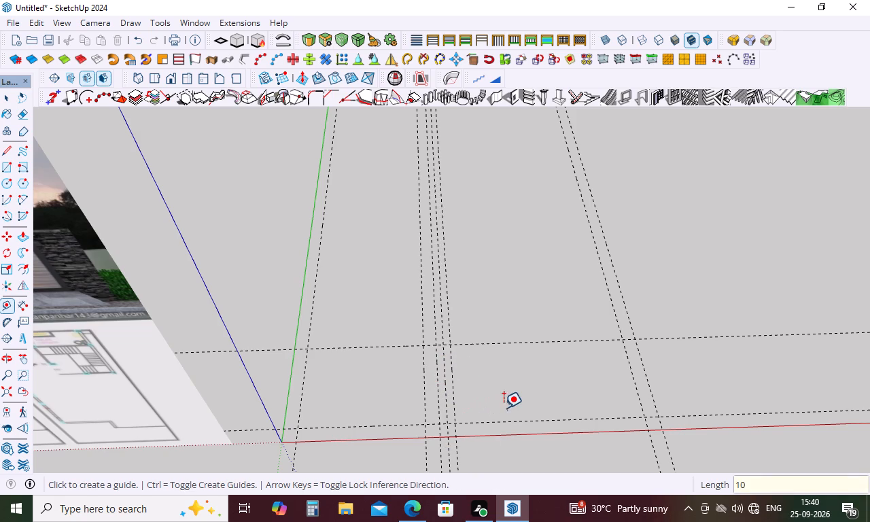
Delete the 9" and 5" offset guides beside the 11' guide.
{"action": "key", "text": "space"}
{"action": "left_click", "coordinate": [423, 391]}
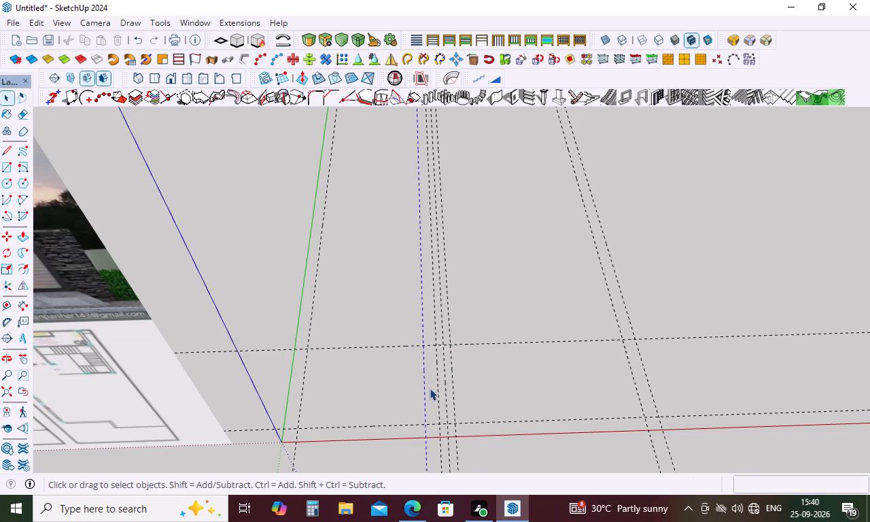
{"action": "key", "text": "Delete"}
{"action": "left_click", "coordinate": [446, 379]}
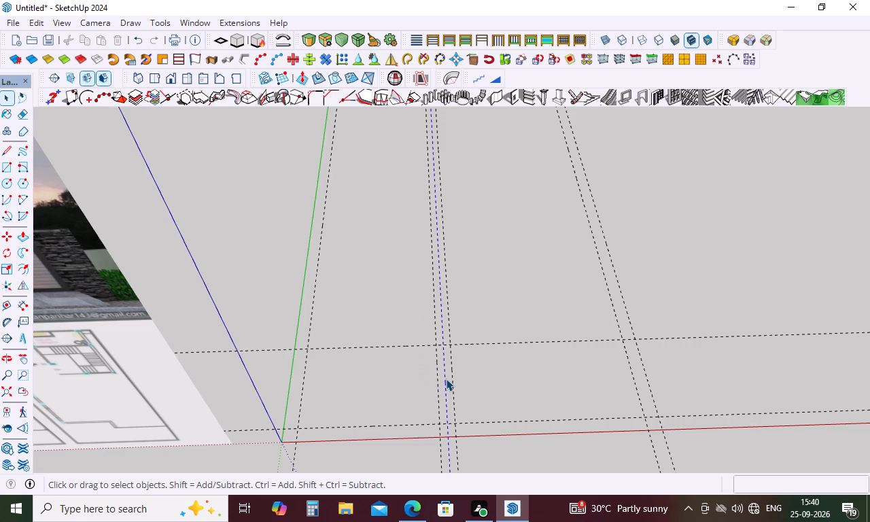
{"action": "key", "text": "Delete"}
Add a guide 10" in front of the 5' guide, toward the red axis.
{"action": "scroll", "coordinate": [483, 328], "scroll_direction": "down", "scroll_amount": 7}
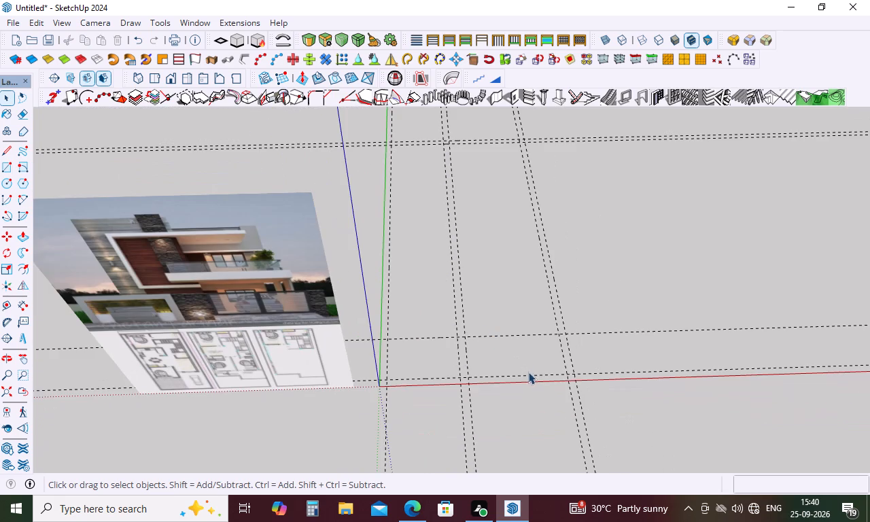
{"action": "key", "text": "t"}
{"action": "left_click", "coordinate": [481, 333]}
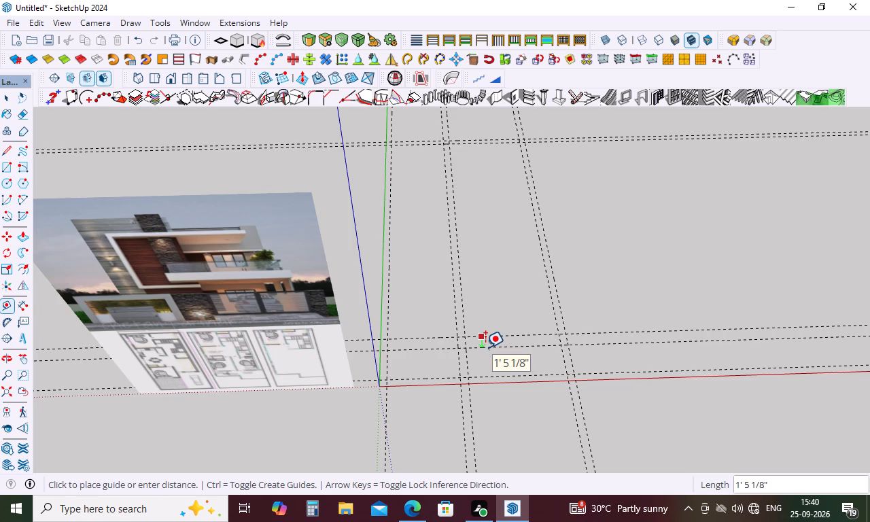
{"action": "type", "text": "10"}
{"action": "key", "text": "Return"}
{"action": "key", "text": "Escape"}
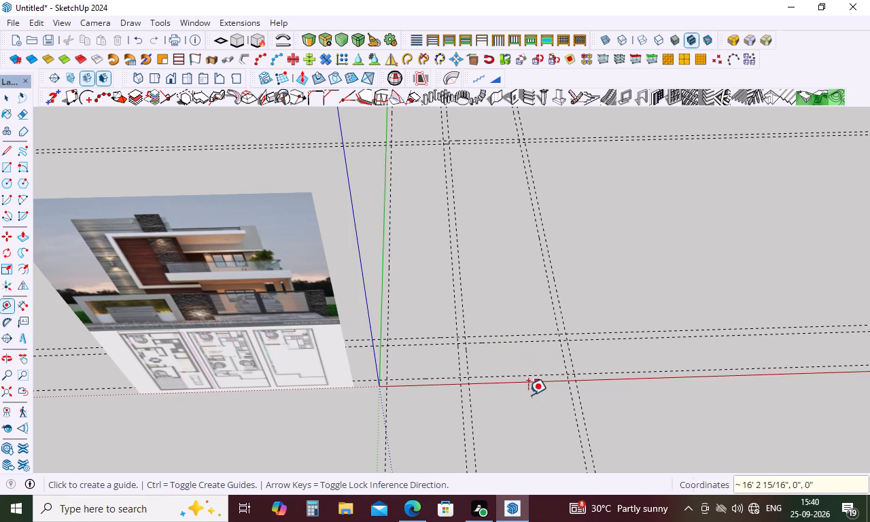
Draw the rear wall rectangle between the two rearmost guides, from the green axis to the outermost side guide.
{"action": "key", "text": "r"}
{"action": "scroll", "coordinate": [483, 434], "scroll_direction": "down", "scroll_amount": 5}
{"action": "scroll", "coordinate": [406, 215], "scroll_direction": "up", "scroll_amount": 3}
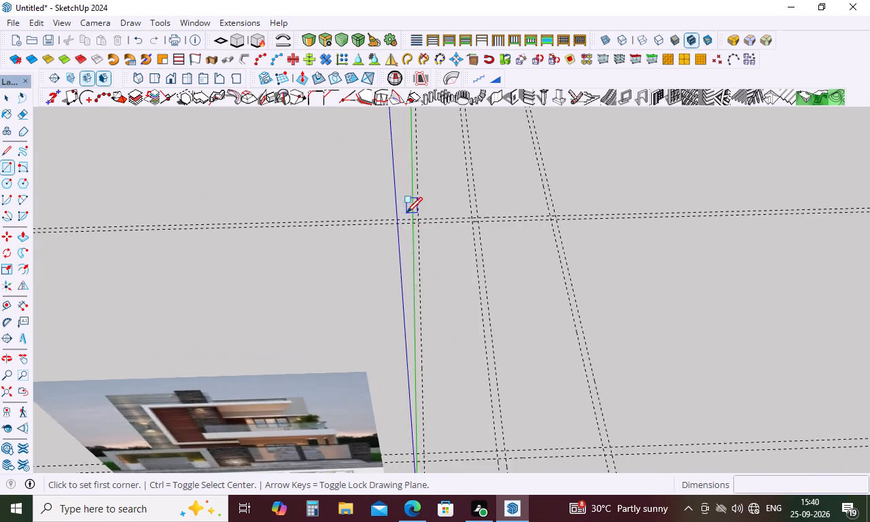
{"action": "scroll", "coordinate": [406, 213], "scroll_direction": "up", "scroll_amount": 17}
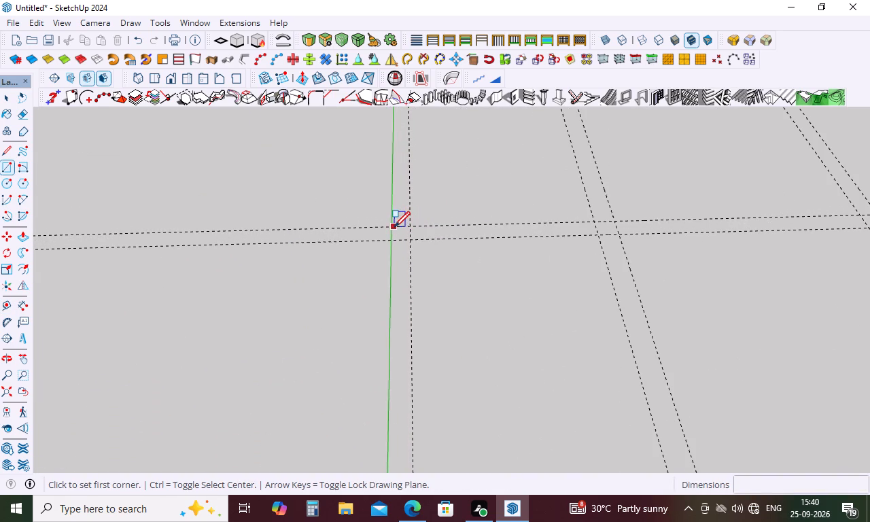
{"action": "left_click", "coordinate": [391, 227]}
{"action": "scroll", "coordinate": [399, 234], "scroll_direction": "down", "scroll_amount": 4}
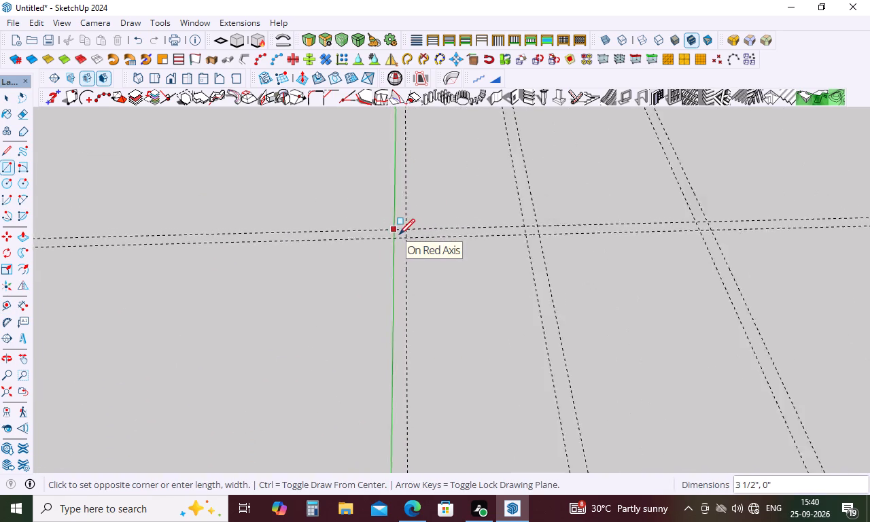
{"action": "scroll", "coordinate": [399, 234], "scroll_direction": "down", "scroll_amount": 5}
{"action": "scroll", "coordinate": [623, 228], "scroll_direction": "up", "scroll_amount": 7}
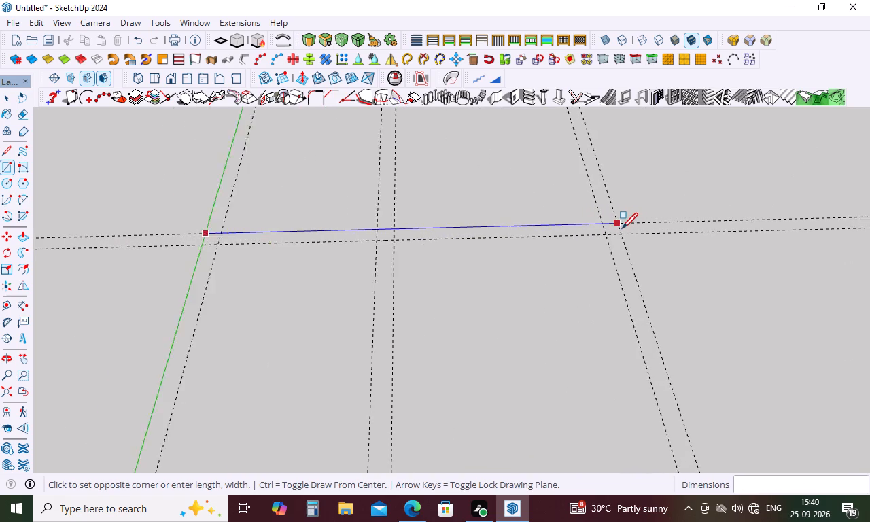
{"action": "scroll", "coordinate": [622, 228], "scroll_direction": "up", "scroll_amount": 2}
{"action": "left_click", "coordinate": [621, 233]}
Draw a 9" by 34' 4" rectangle for the outer side wall, from the rear wall to the front guide of the 10" pair.
{"action": "left_click", "coordinate": [621, 235]}
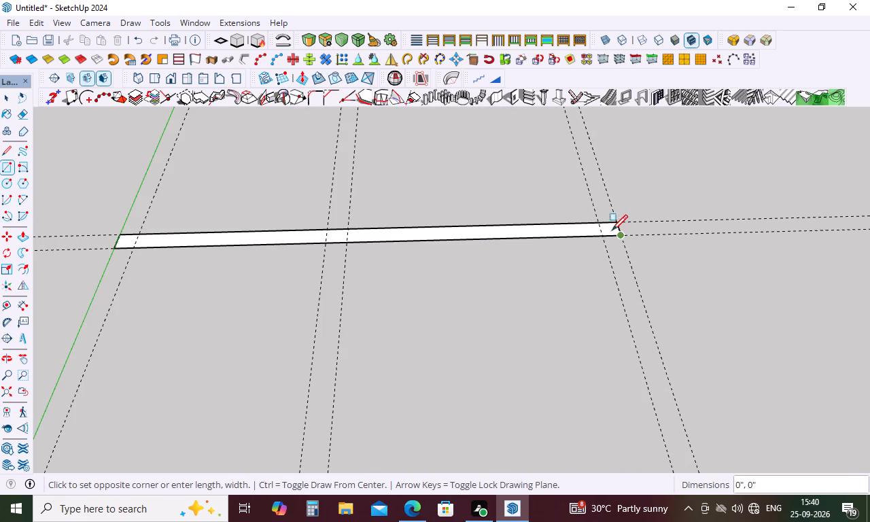
{"action": "scroll", "coordinate": [609, 227], "scroll_direction": "down", "scroll_amount": 19}
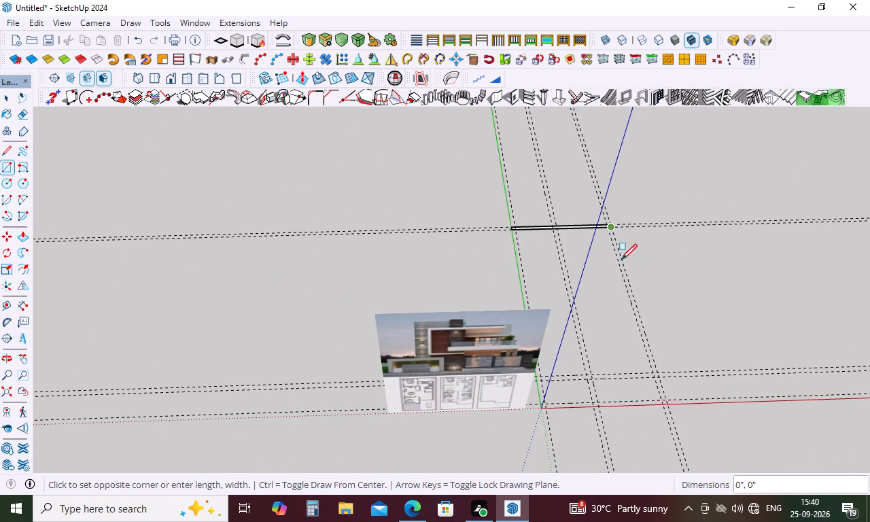
{"action": "scroll", "coordinate": [652, 377], "scroll_direction": "up", "scroll_amount": 9}
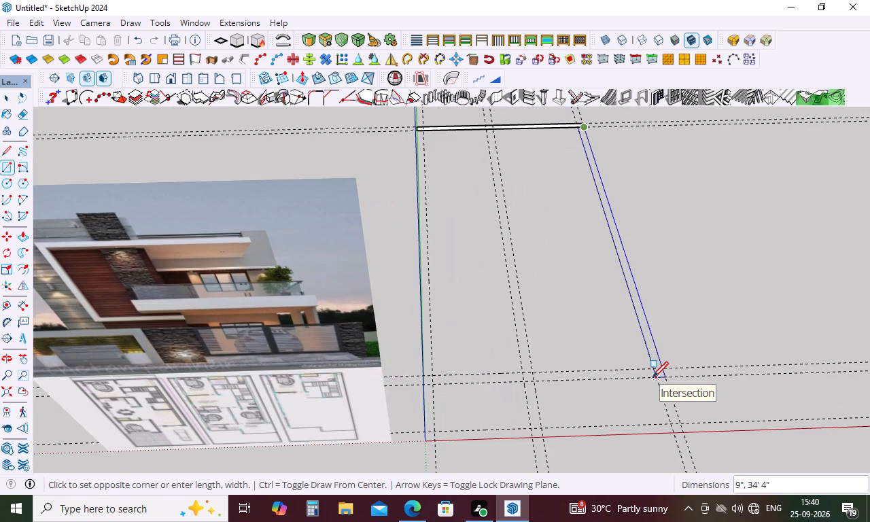
{"action": "left_click", "coordinate": [653, 379]}
Draw an 11' by 10" front wall rectangle from the outer side wall across to the middle pair of guides.
{"action": "left_click", "coordinate": [653, 369]}
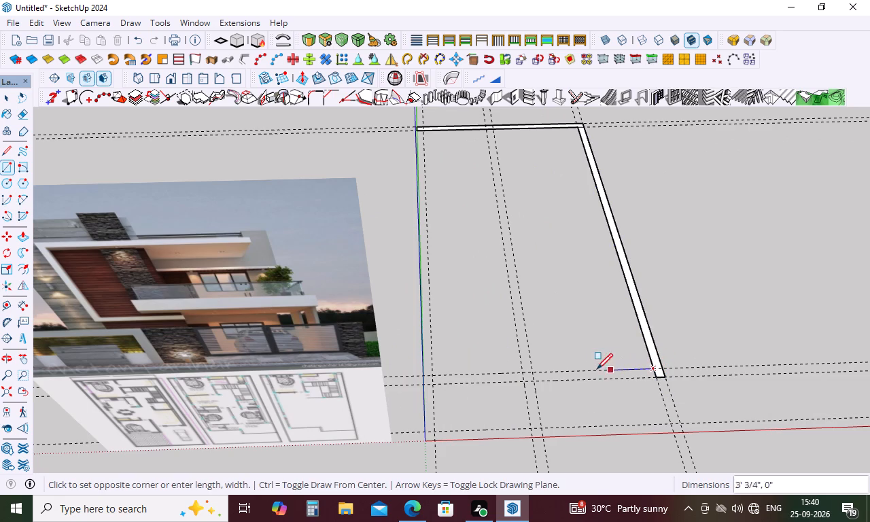
{"action": "left_click", "coordinate": [521, 381]}
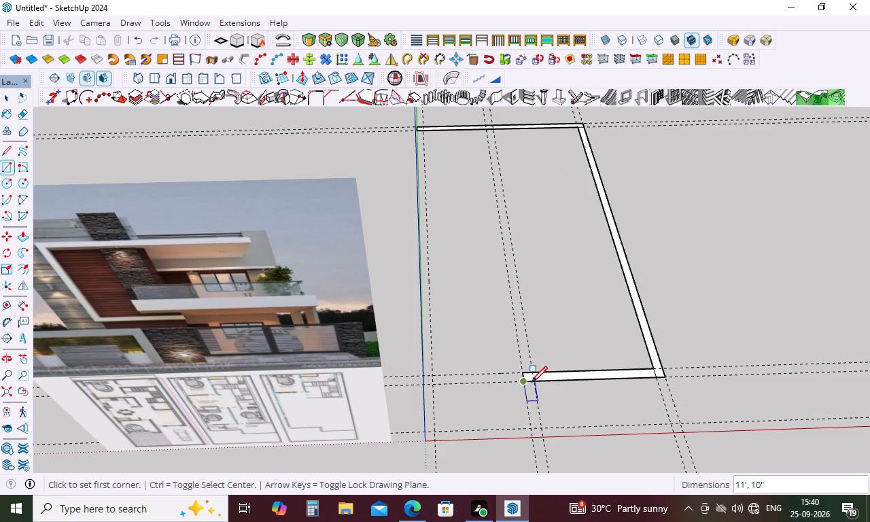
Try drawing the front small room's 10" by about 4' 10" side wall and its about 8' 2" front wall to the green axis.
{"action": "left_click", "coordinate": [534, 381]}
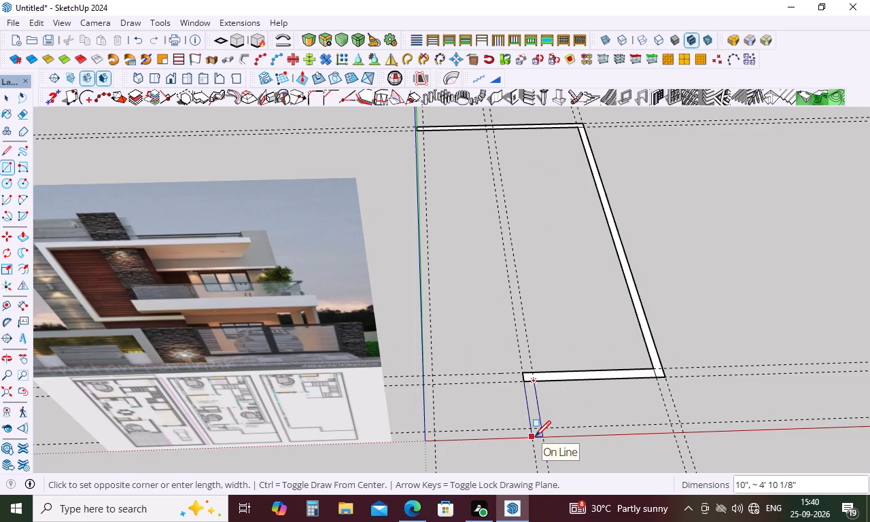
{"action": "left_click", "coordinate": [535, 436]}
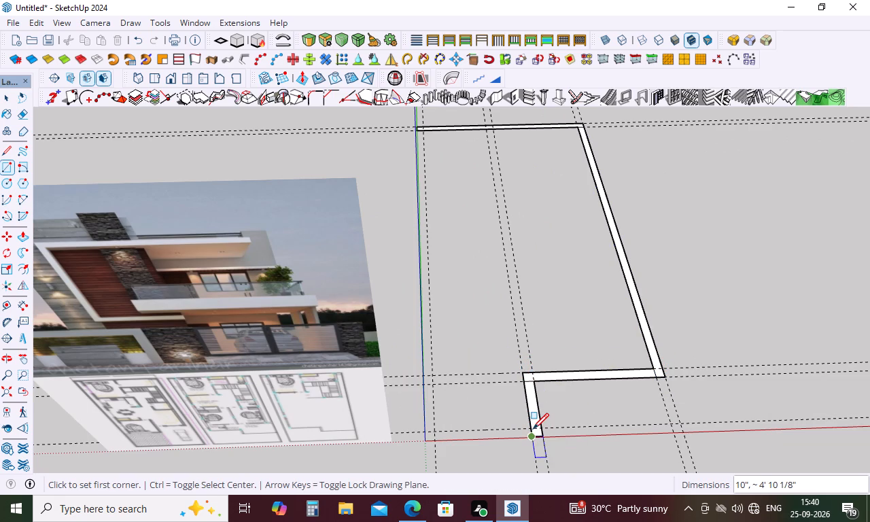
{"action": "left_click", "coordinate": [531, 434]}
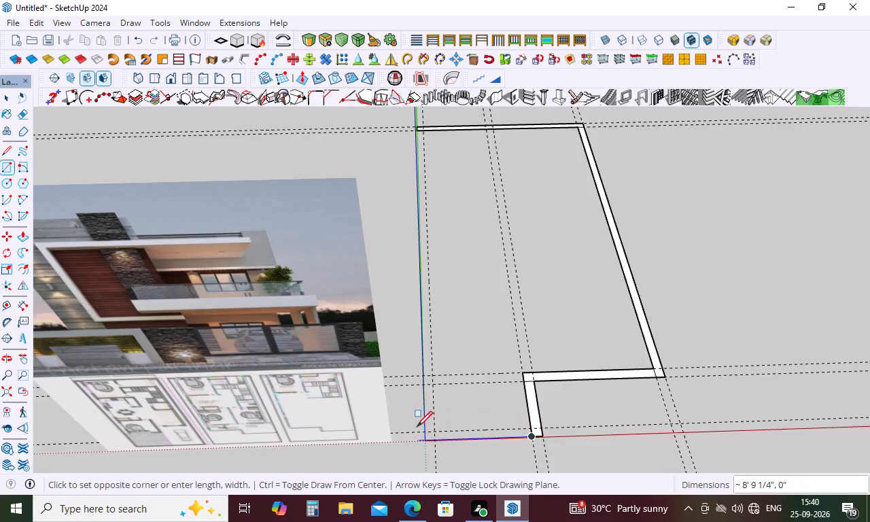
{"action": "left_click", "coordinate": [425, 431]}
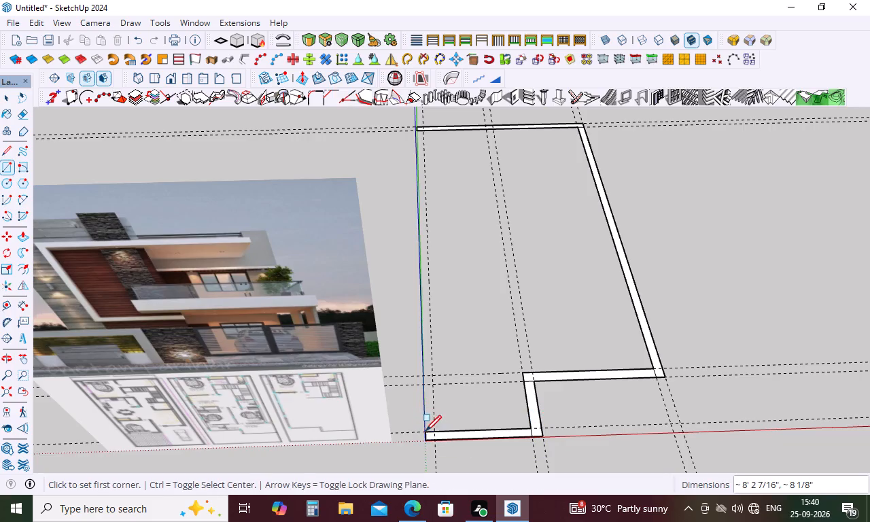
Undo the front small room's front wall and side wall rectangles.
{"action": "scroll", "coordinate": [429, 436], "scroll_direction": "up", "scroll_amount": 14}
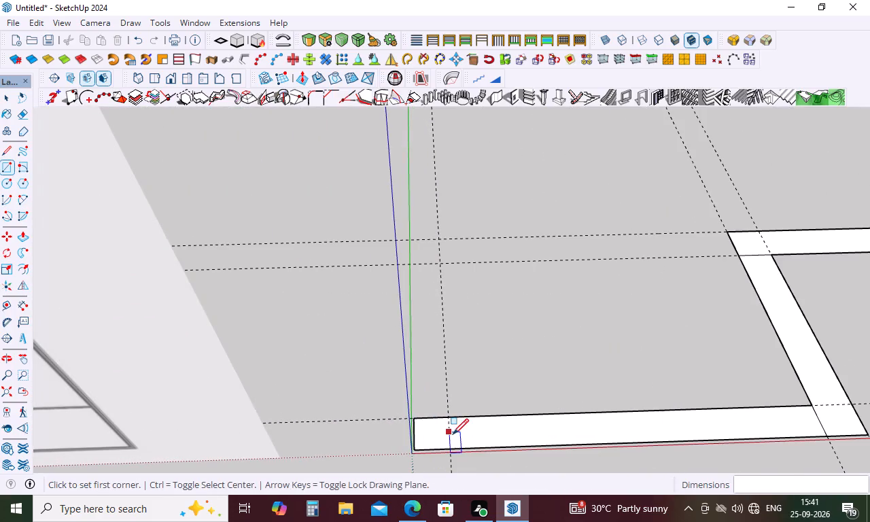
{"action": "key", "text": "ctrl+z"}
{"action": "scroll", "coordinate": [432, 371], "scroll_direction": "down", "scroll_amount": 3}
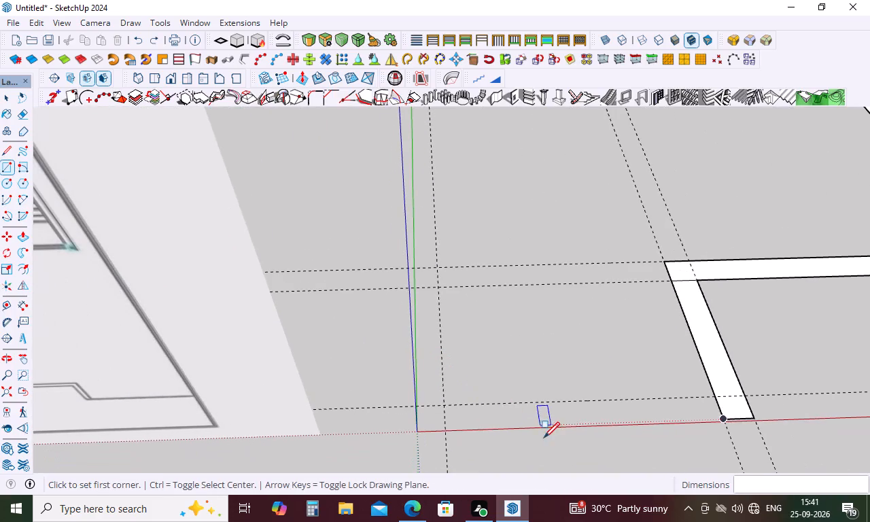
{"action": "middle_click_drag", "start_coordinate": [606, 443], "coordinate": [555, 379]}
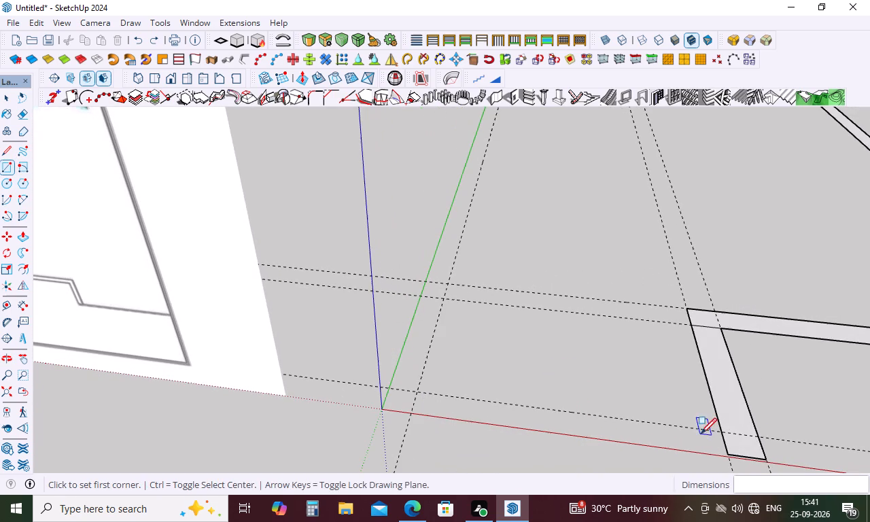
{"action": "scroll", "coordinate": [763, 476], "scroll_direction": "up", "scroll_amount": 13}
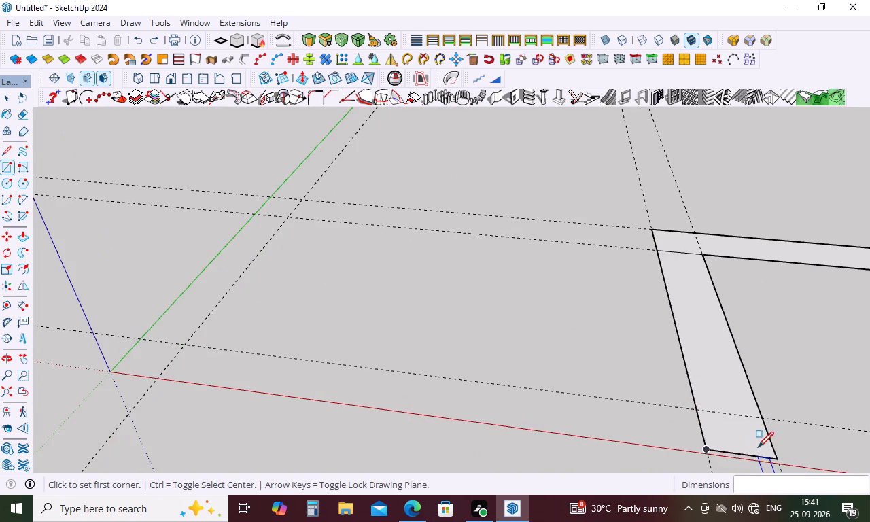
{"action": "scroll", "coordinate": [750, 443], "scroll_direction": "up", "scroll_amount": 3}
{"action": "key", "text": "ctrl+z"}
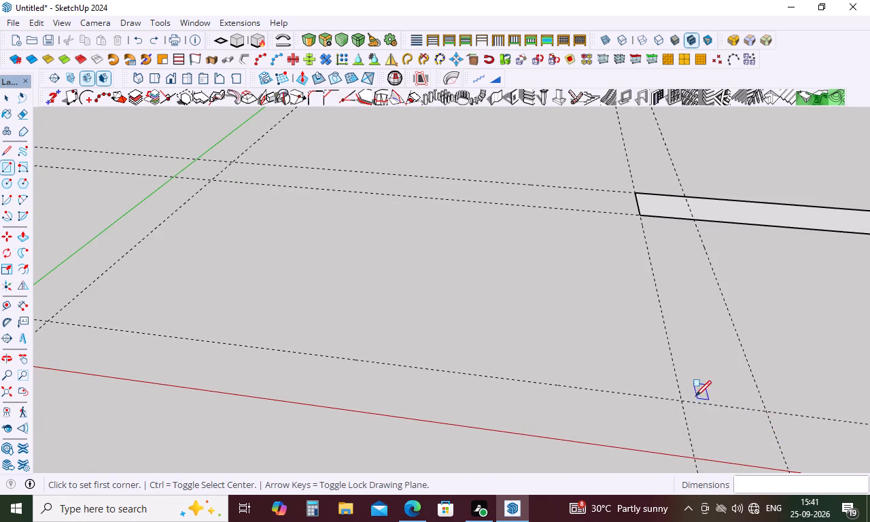
Examine how the drawn walls' ends and corners line up with the guides.
{"action": "scroll", "coordinate": [641, 218], "scroll_direction": "up", "scroll_amount": 15}
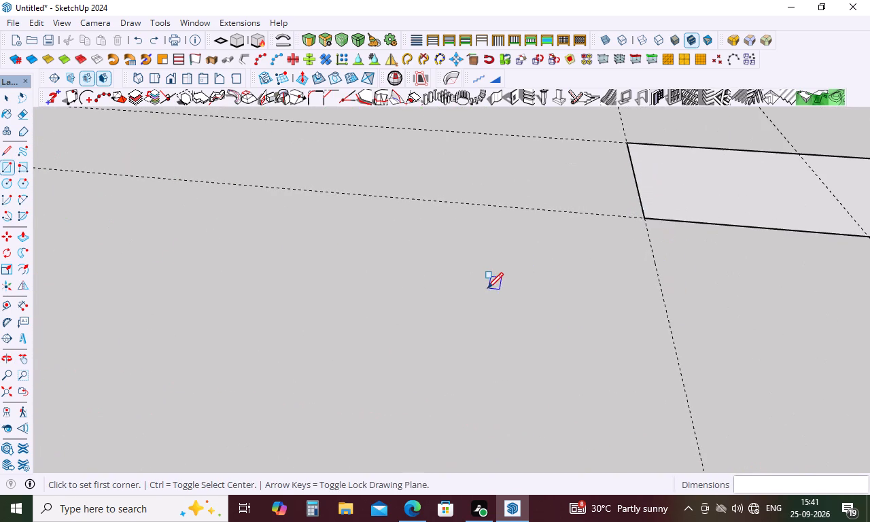
{"action": "scroll", "coordinate": [485, 285], "scroll_direction": "down", "scroll_amount": 18}
{"action": "scroll", "coordinate": [478, 281], "scroll_direction": "down", "scroll_amount": 12}
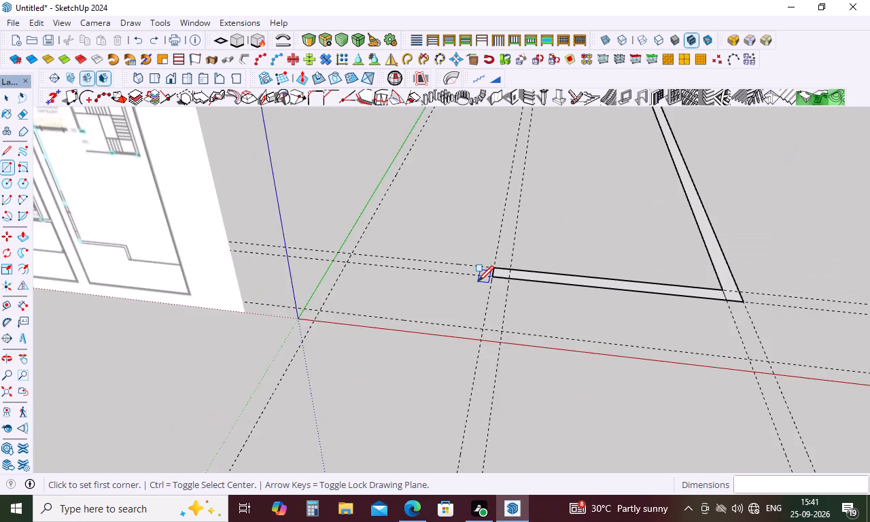
{"action": "scroll", "coordinate": [478, 281], "scroll_direction": "down", "scroll_amount": 4}
{"action": "scroll", "coordinate": [643, 278], "scroll_direction": "up", "scroll_amount": 5}
{"action": "scroll", "coordinate": [678, 342], "scroll_direction": "up", "scroll_amount": 17}
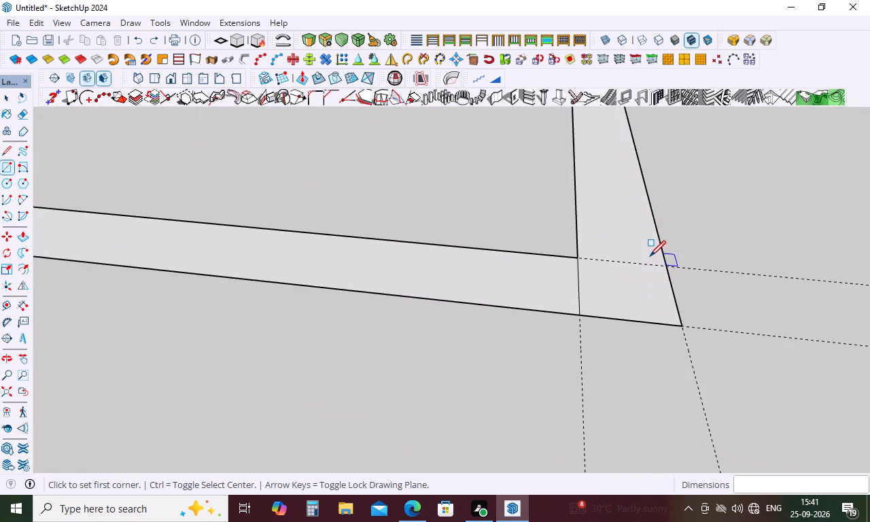
{"action": "scroll", "coordinate": [650, 256], "scroll_direction": "down", "scroll_amount": 6}
{"action": "scroll", "coordinate": [644, 336], "scroll_direction": "down", "scroll_amount": 6}
{"action": "scroll", "coordinate": [640, 349], "scroll_direction": "down", "scroll_amount": 17}
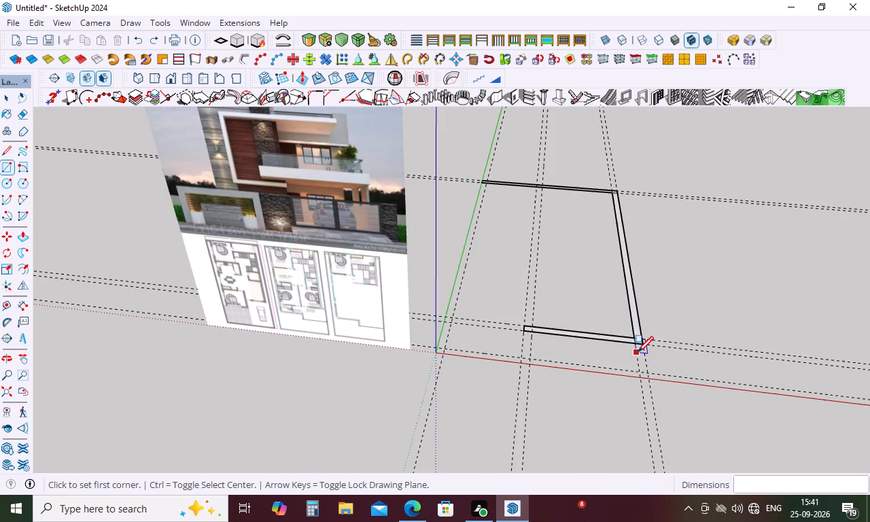
{"action": "scroll", "coordinate": [613, 185], "scroll_direction": "up", "scroll_amount": 20}
{"action": "scroll", "coordinate": [613, 185], "scroll_direction": "up", "scroll_amount": 6}
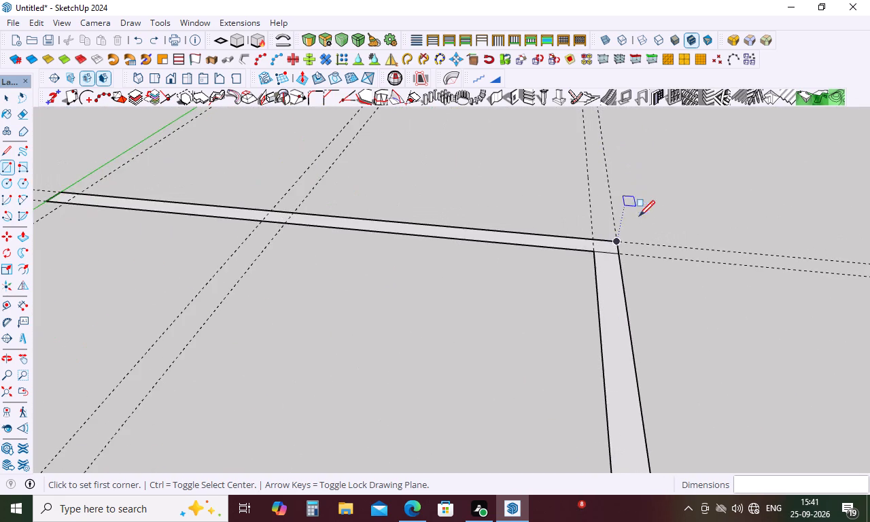
Draw a wall rectangle about 9" by 39' 3" along the green axis, from the rear wall's inner corner to the red axis.
{"action": "middle_click_drag", "start_coordinate": [641, 222], "coordinate": [591, 357]}
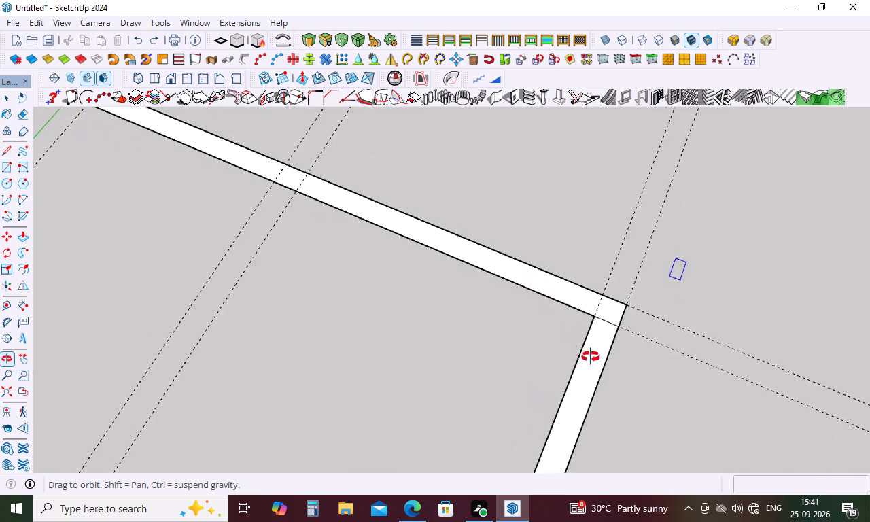
{"action": "middle_click_drag", "start_coordinate": [591, 357], "coordinate": [706, 345]}
{"action": "scroll", "coordinate": [538, 251], "scroll_direction": "down", "scroll_amount": 10}
{"action": "scroll", "coordinate": [287, 256], "scroll_direction": "up", "scroll_amount": 7}
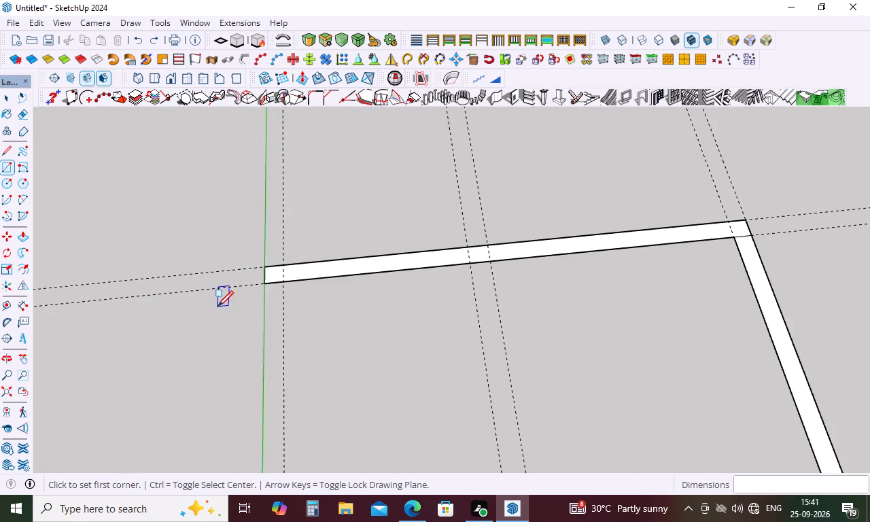
{"action": "scroll", "coordinate": [217, 307], "scroll_direction": "up", "scroll_amount": 15}
{"action": "scroll", "coordinate": [290, 248], "scroll_direction": "up", "scroll_amount": 12}
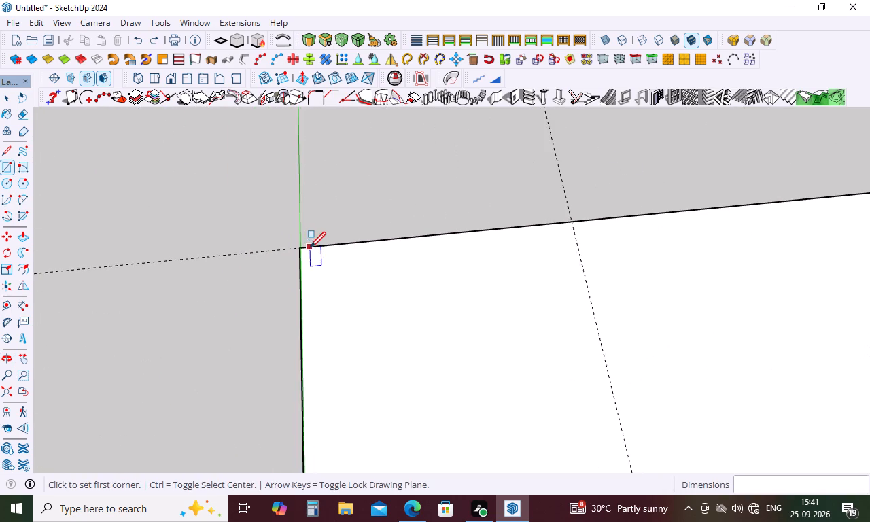
{"action": "scroll", "coordinate": [310, 247], "scroll_direction": "down", "scroll_amount": 12}
{"action": "scroll", "coordinate": [307, 231], "scroll_direction": "down", "scroll_amount": 11}
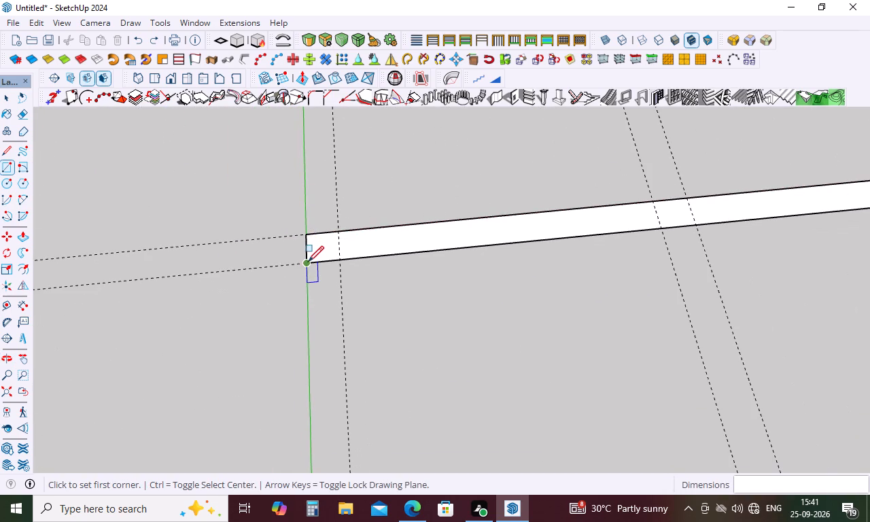
{"action": "left_click", "coordinate": [307, 263]}
{"action": "scroll", "coordinate": [333, 252], "scroll_direction": "down", "scroll_amount": 16}
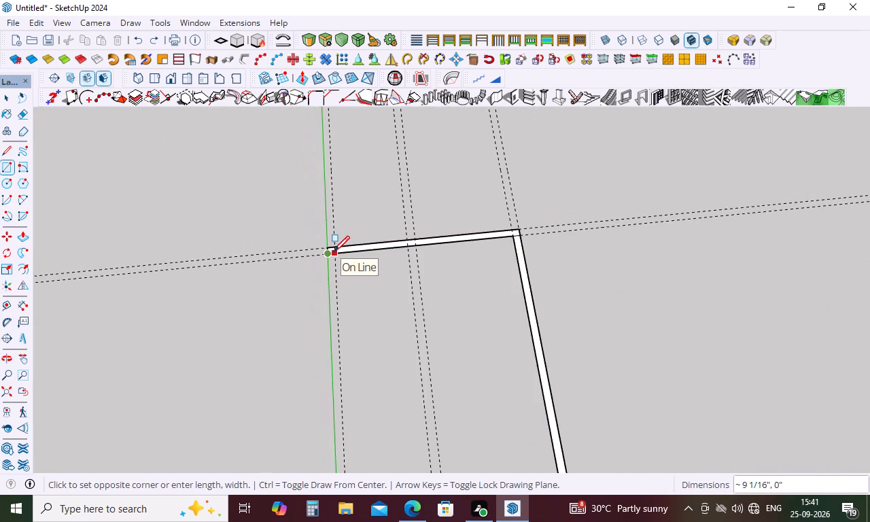
{"action": "scroll", "coordinate": [334, 251], "scroll_direction": "down", "scroll_amount": 11}
{"action": "scroll", "coordinate": [341, 383], "scroll_direction": "up", "scroll_amount": 6}
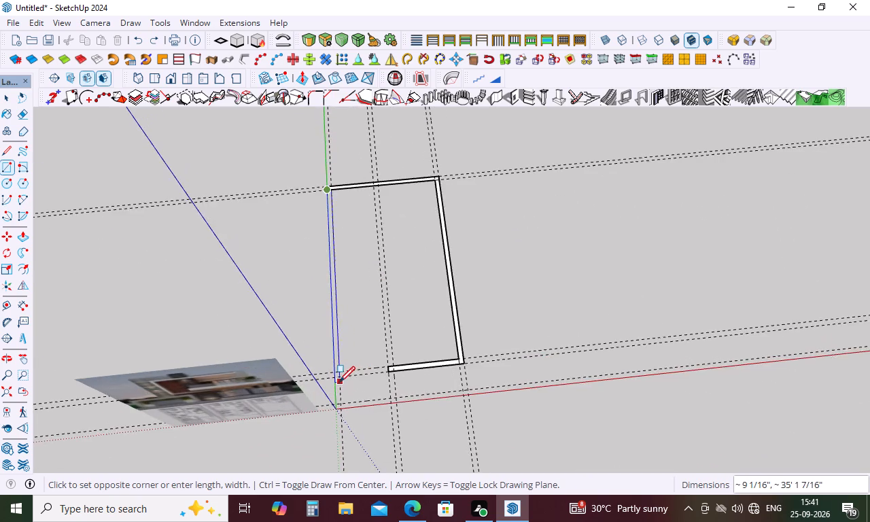
{"action": "scroll", "coordinate": [337, 377], "scroll_direction": "up", "scroll_amount": 11}
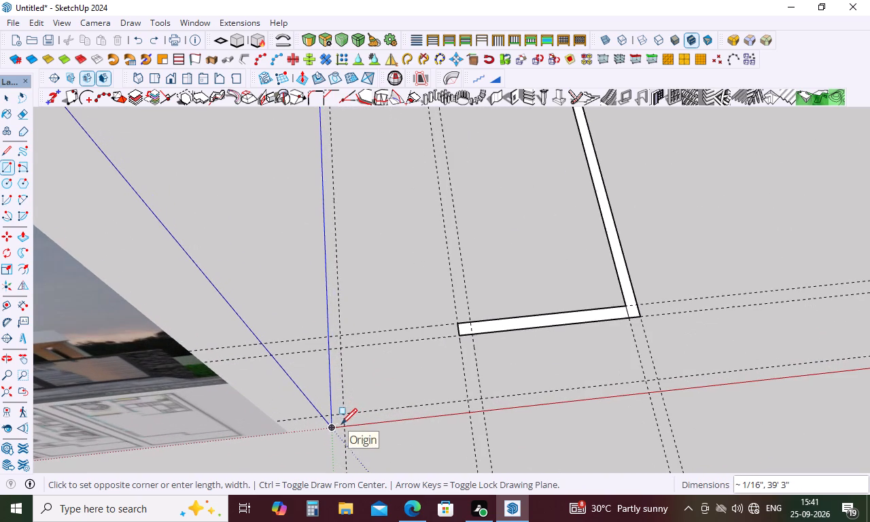
{"action": "scroll", "coordinate": [341, 432], "scroll_direction": "up", "scroll_amount": 18}
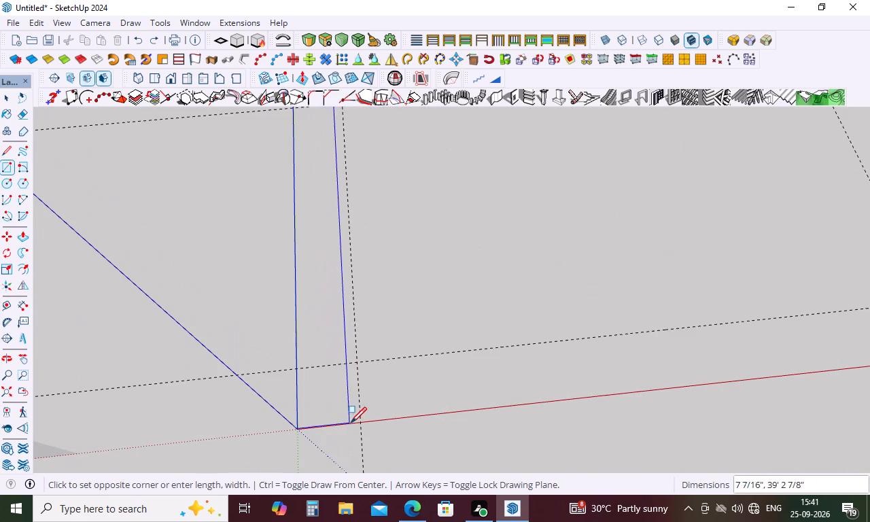
{"action": "scroll", "coordinate": [356, 431], "scroll_direction": "up", "scroll_amount": 2}
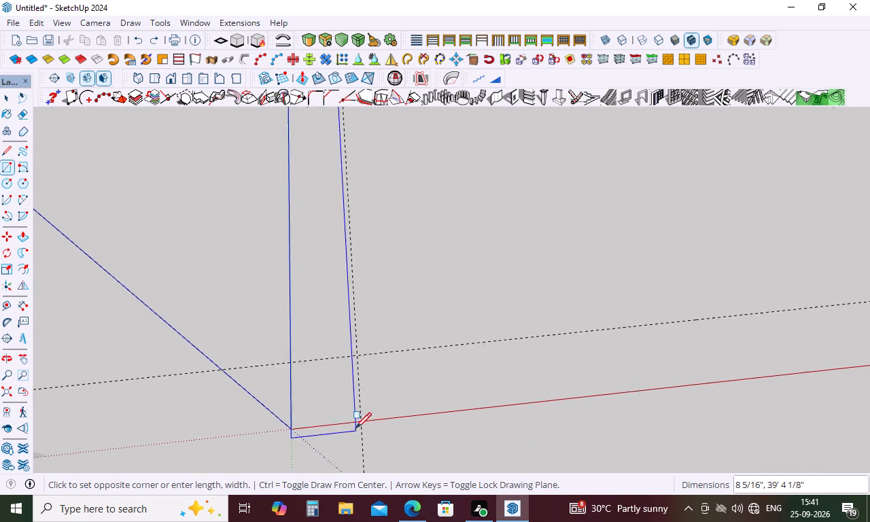
{"action": "scroll", "coordinate": [355, 428], "scroll_direction": "up", "scroll_amount": 10}
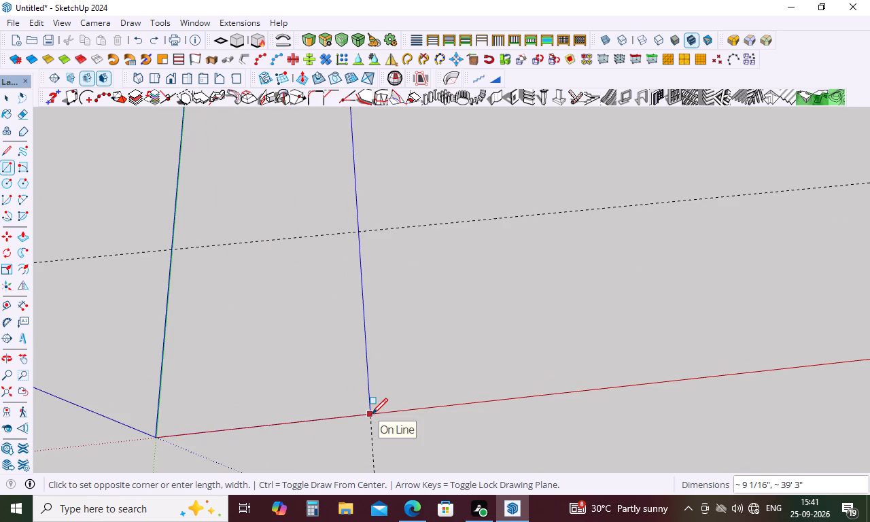
{"action": "left_click", "coordinate": [372, 414]}
{"action": "scroll", "coordinate": [350, 436], "scroll_direction": "up", "scroll_amount": 11}
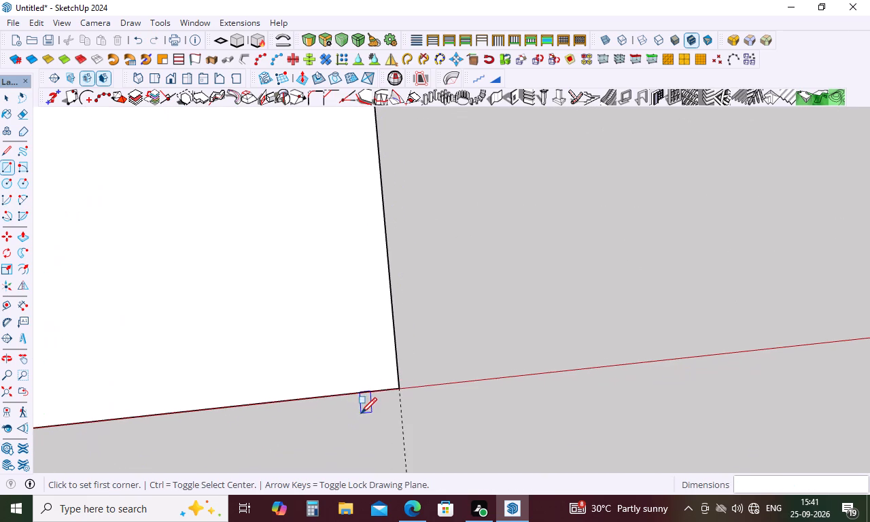
{"action": "scroll", "coordinate": [361, 413], "scroll_direction": "up", "scroll_amount": 6}
{"action": "scroll", "coordinate": [357, 406], "scroll_direction": "down", "scroll_amount": 19}
{"action": "scroll", "coordinate": [349, 397], "scroll_direction": "down", "scroll_amount": 5}
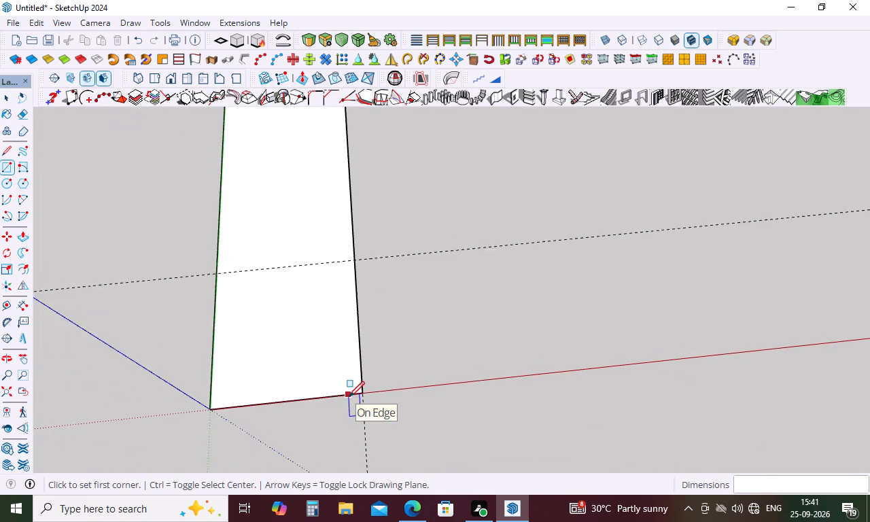
Draw the front small room's front wall rectangle, 8' 4" by about 9", along the red axis from the long side wall.
{"action": "scroll", "coordinate": [349, 397], "scroll_direction": "down", "scroll_amount": 19}
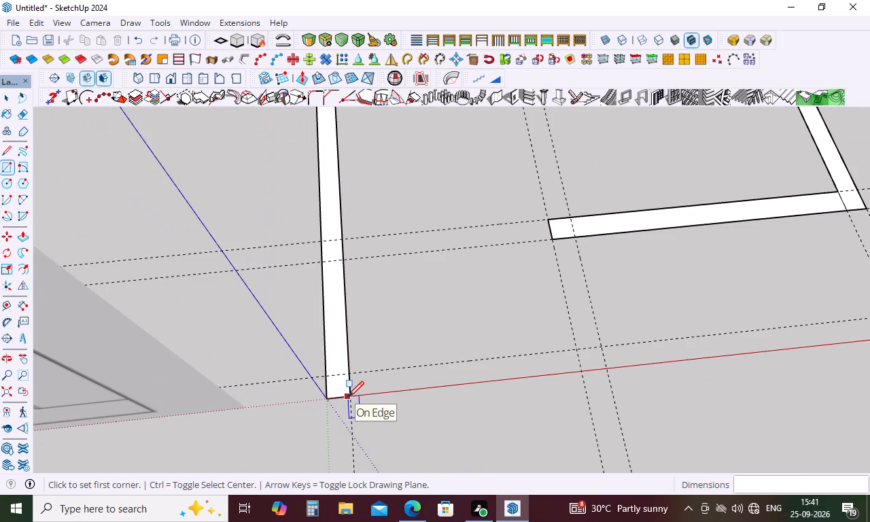
{"action": "left_click", "coordinate": [351, 396]}
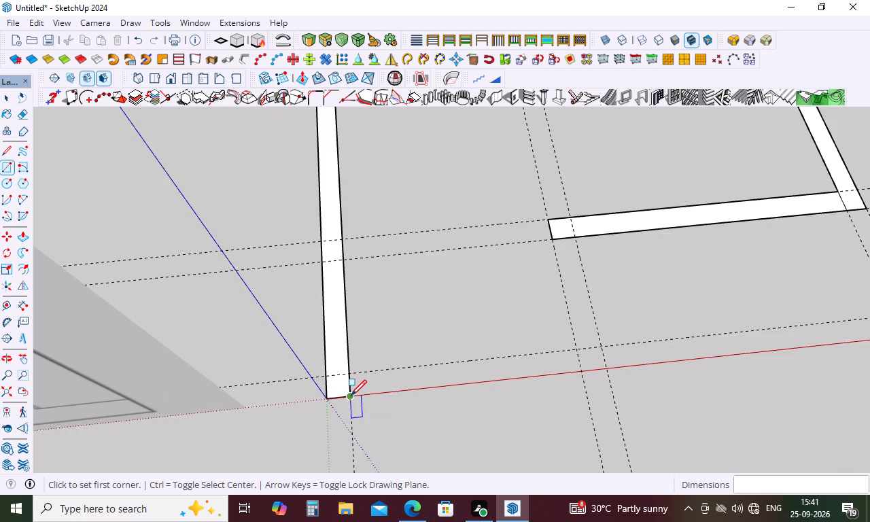
{"action": "left_click", "coordinate": [602, 348]}
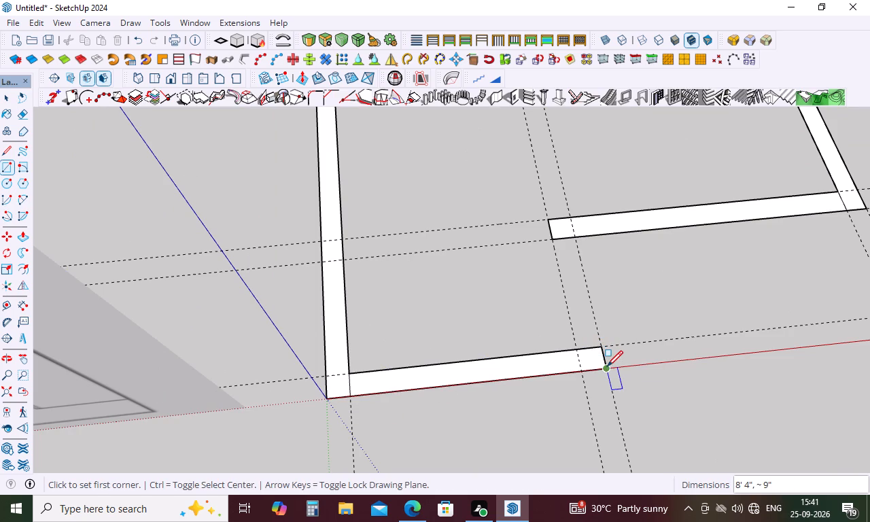
Draw the small room's side wall, about 8" by 4' 8 1/2", back to the recessed front wall, and delete the interior floor face.
{"action": "left_click", "coordinate": [606, 368]}
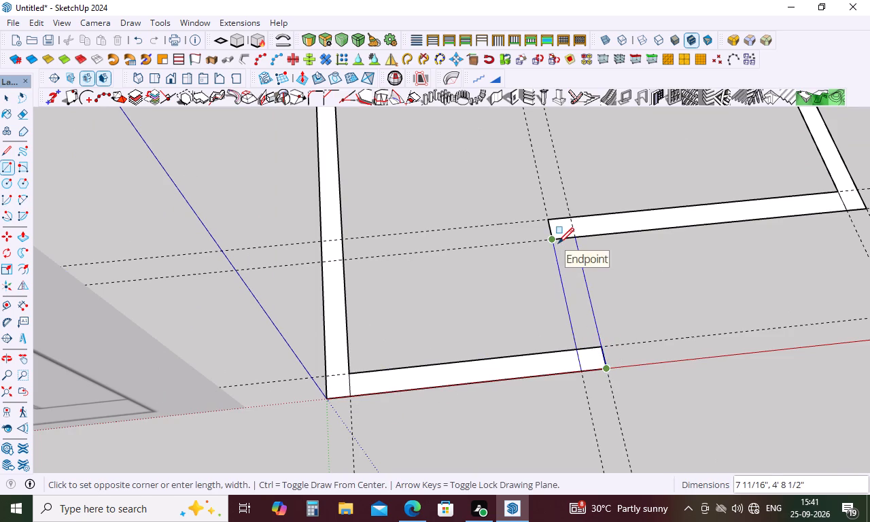
{"action": "left_click", "coordinate": [556, 241]}
{"action": "key", "text": "space"}
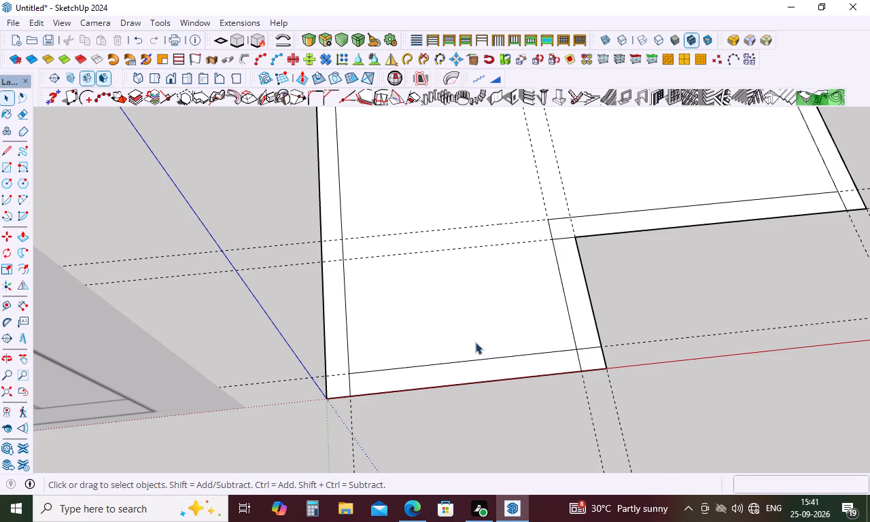
{"action": "left_click", "coordinate": [472, 328]}
{"action": "key", "text": "Delete"}
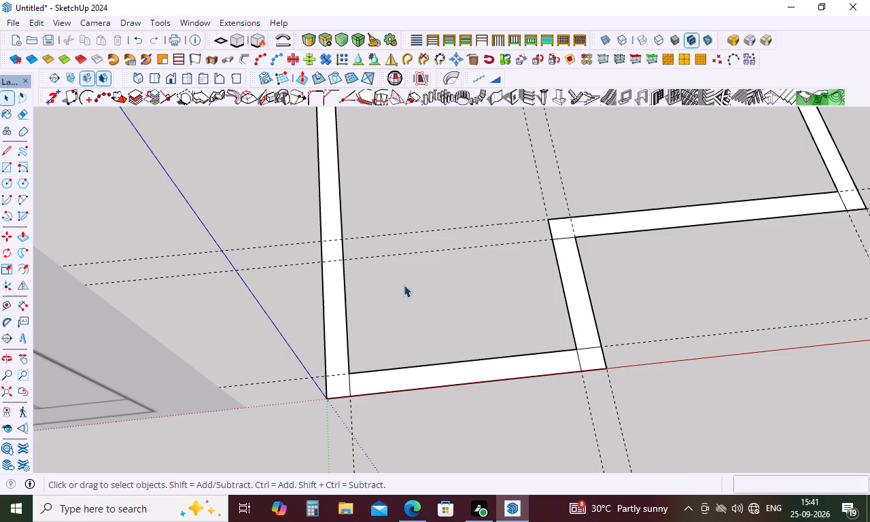
Erase the guides and the dividing lines at the wall corners around the front small room.
{"action": "key", "text": "e"}
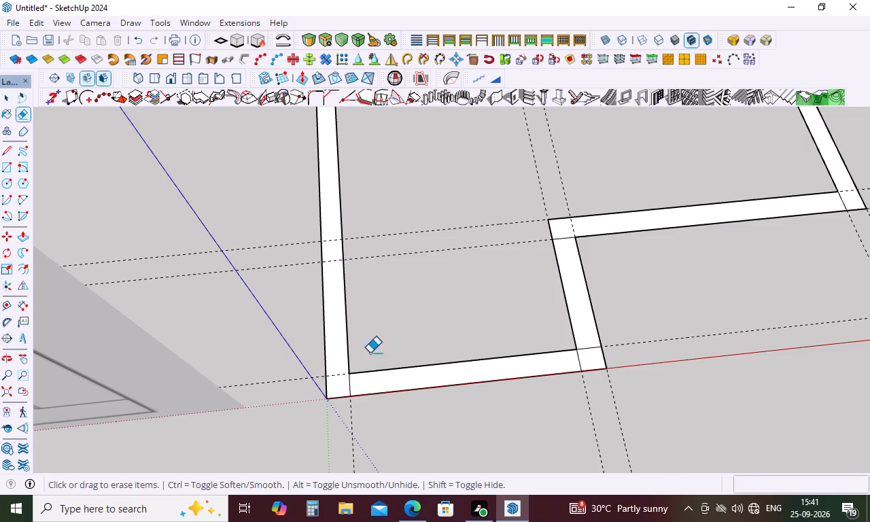
{"action": "left_click", "coordinate": [340, 377]}
{"action": "left_click", "coordinate": [349, 385]}
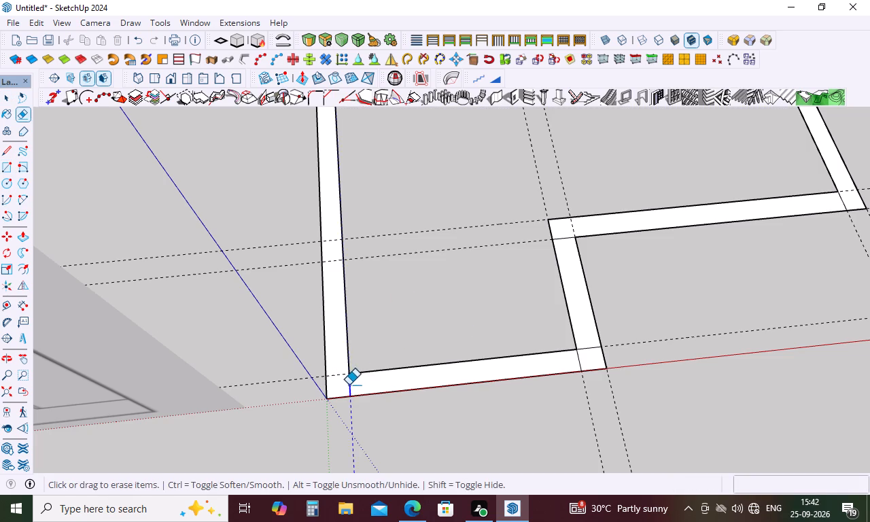
{"action": "left_click_drag", "start_coordinate": [342, 376], "coordinate": [341, 384]}
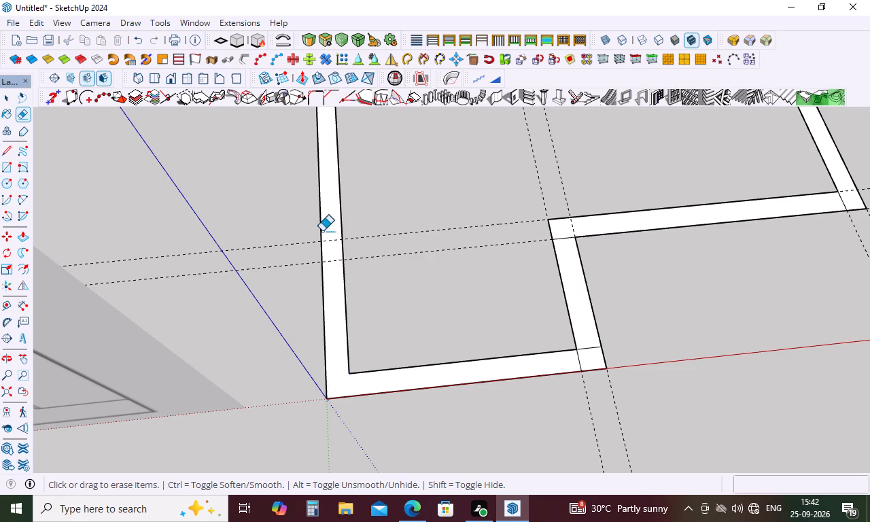
{"action": "left_click_drag", "start_coordinate": [333, 243], "coordinate": [331, 263]}
{"action": "left_click_drag", "start_coordinate": [331, 239], "coordinate": [331, 250]}
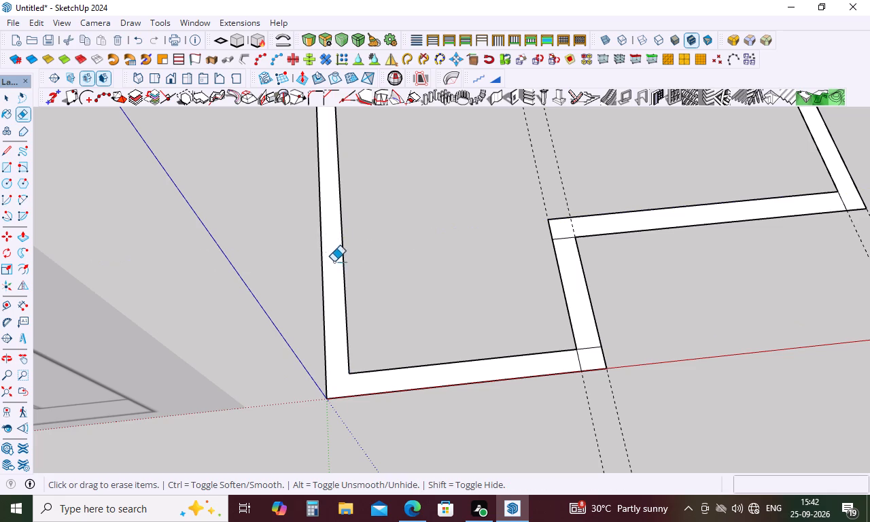
{"action": "left_click_drag", "start_coordinate": [586, 181], "coordinate": [495, 194]}
{"action": "left_click_drag", "start_coordinate": [565, 239], "coordinate": [565, 246]}
{"action": "left_click_drag", "start_coordinate": [591, 349], "coordinate": [589, 358]}
{"action": "left_click_drag", "start_coordinate": [589, 358], "coordinate": [556, 370]}
Erase the two guides and the dividing line at the recessed front wall's outer corner.
{"action": "scroll", "coordinate": [440, 379], "scroll_direction": "down", "scroll_amount": 2}
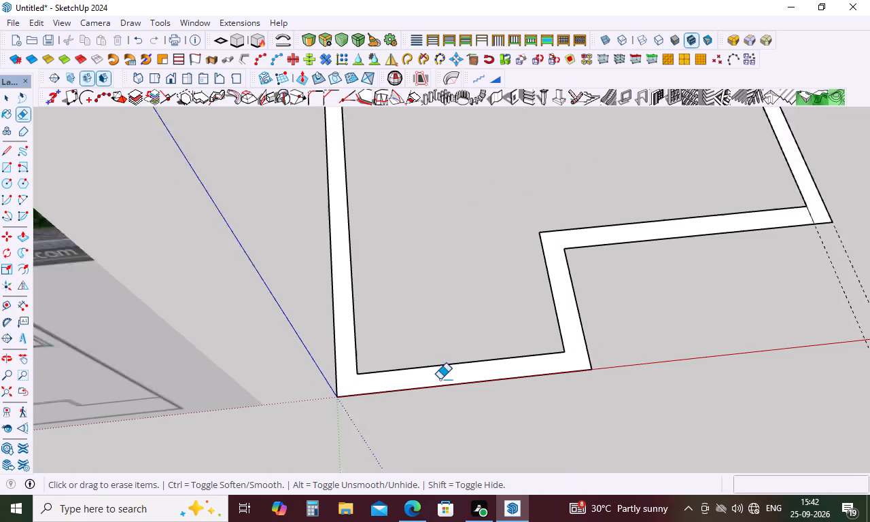
{"action": "scroll", "coordinate": [440, 379], "scroll_direction": "down", "scroll_amount": 8}
{"action": "scroll", "coordinate": [620, 315], "scroll_direction": "up", "scroll_amount": 11}
{"action": "left_click_drag", "start_coordinate": [667, 357], "coordinate": [664, 358]}
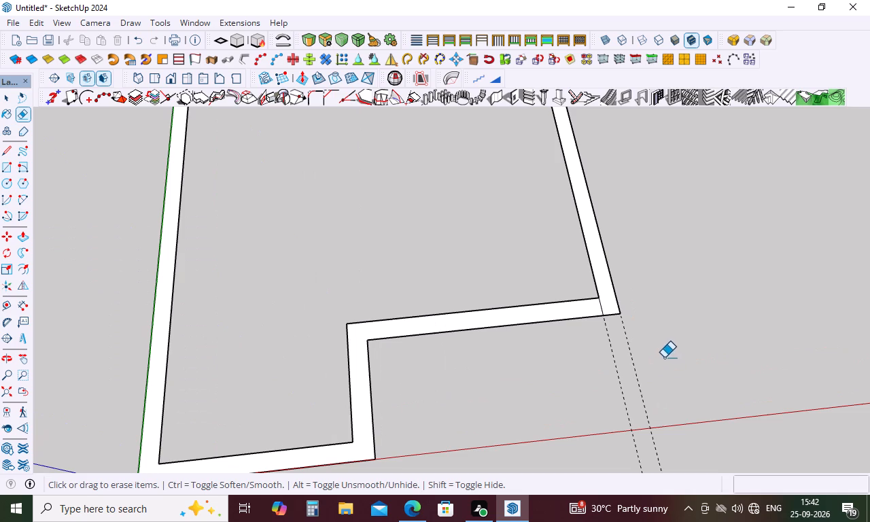
{"action": "left_click_drag", "start_coordinate": [664, 358], "coordinate": [593, 395]}
{"action": "left_click_drag", "start_coordinate": [606, 310], "coordinate": [594, 312]}
{"action": "scroll", "coordinate": [580, 378], "scroll_direction": "down", "scroll_amount": 5}
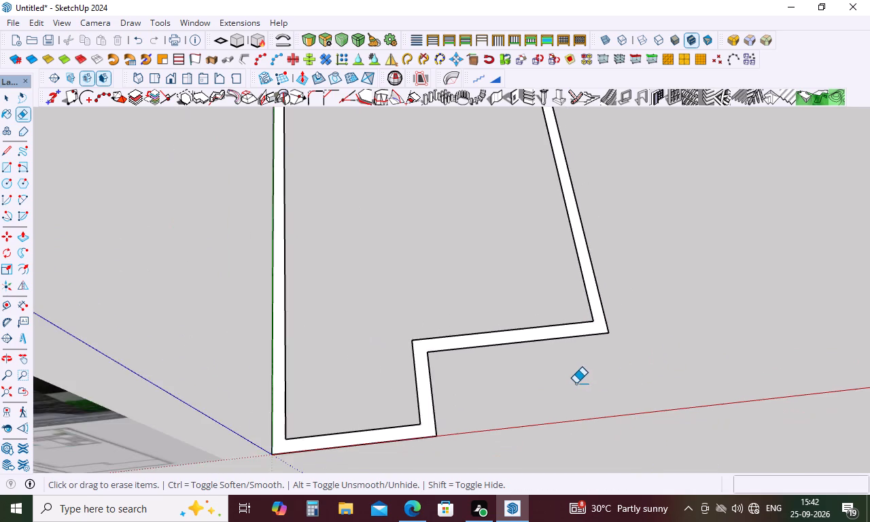
Erase the guides along the rear wall and the dividing lines at both rear corners.
{"action": "scroll", "coordinate": [576, 383], "scroll_direction": "down", "scroll_amount": 16}
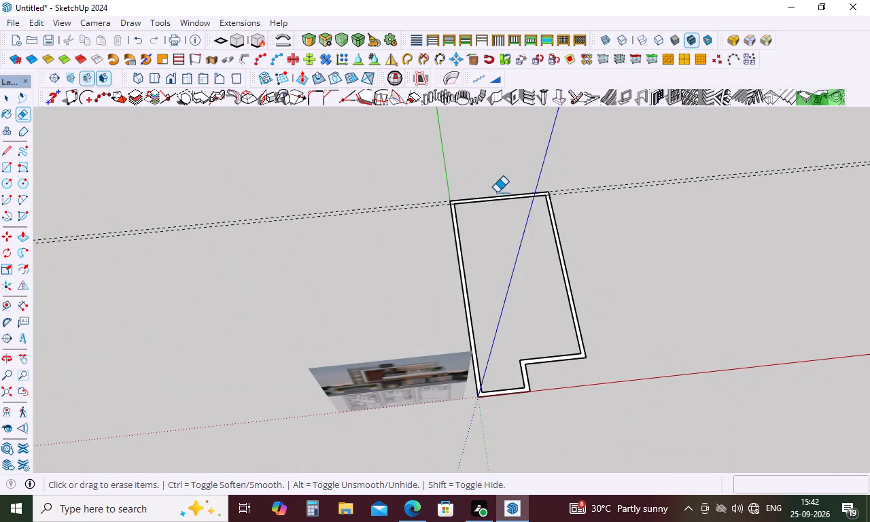
{"action": "scroll", "coordinate": [451, 200], "scroll_direction": "up", "scroll_amount": 17}
{"action": "scroll", "coordinate": [457, 218], "scroll_direction": "up", "scroll_amount": 6}
{"action": "left_click_drag", "start_coordinate": [457, 215], "coordinate": [449, 228]}
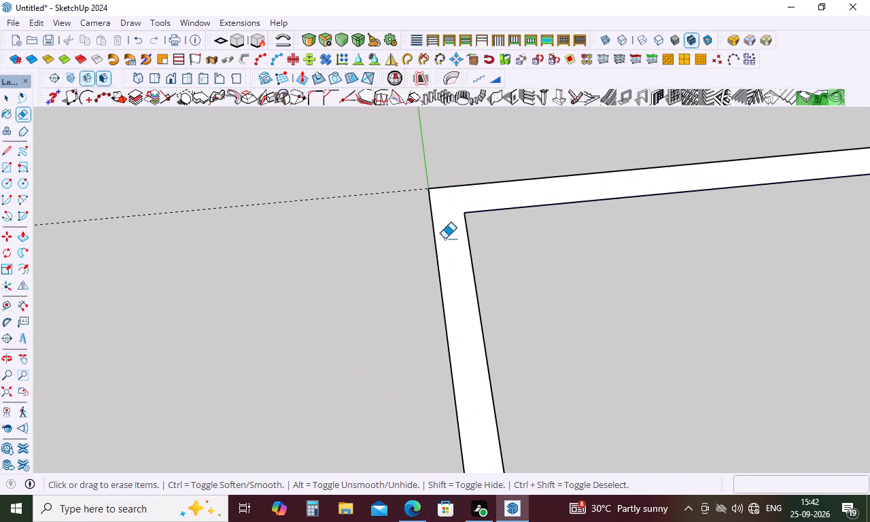
{"action": "scroll", "coordinate": [374, 277], "scroll_direction": "down", "scroll_amount": 12}
{"action": "left_click_drag", "start_coordinate": [337, 233], "coordinate": [321, 273]}
{"action": "scroll", "coordinate": [314, 263], "scroll_direction": "down", "scroll_amount": 6}
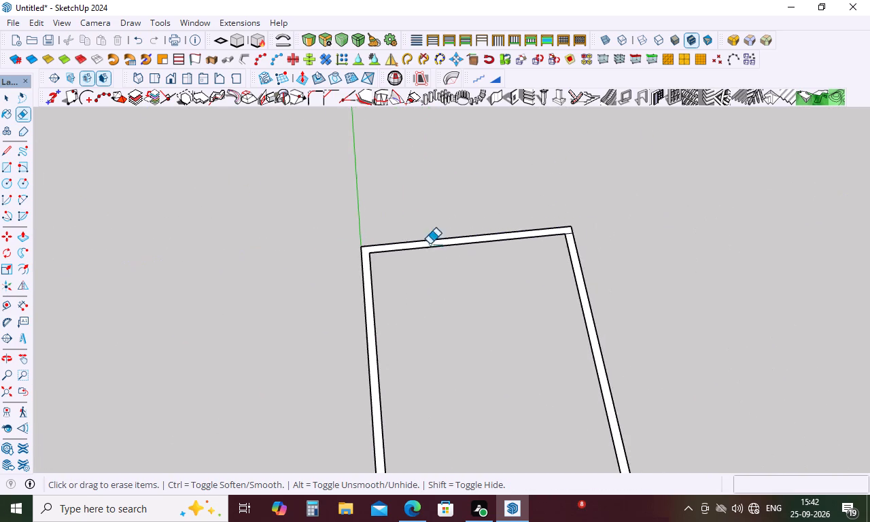
{"action": "scroll", "coordinate": [590, 226], "scroll_direction": "up", "scroll_amount": 11}
{"action": "left_click_drag", "start_coordinate": [557, 238], "coordinate": [557, 246]}
{"action": "scroll", "coordinate": [457, 186], "scroll_direction": "down", "scroll_amount": 6}
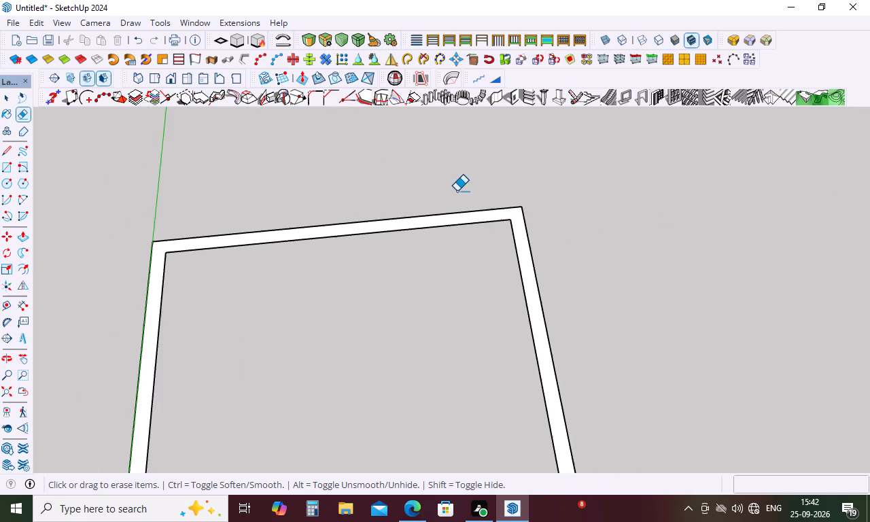
{"action": "scroll", "coordinate": [458, 189], "scroll_direction": "down", "scroll_amount": 18}
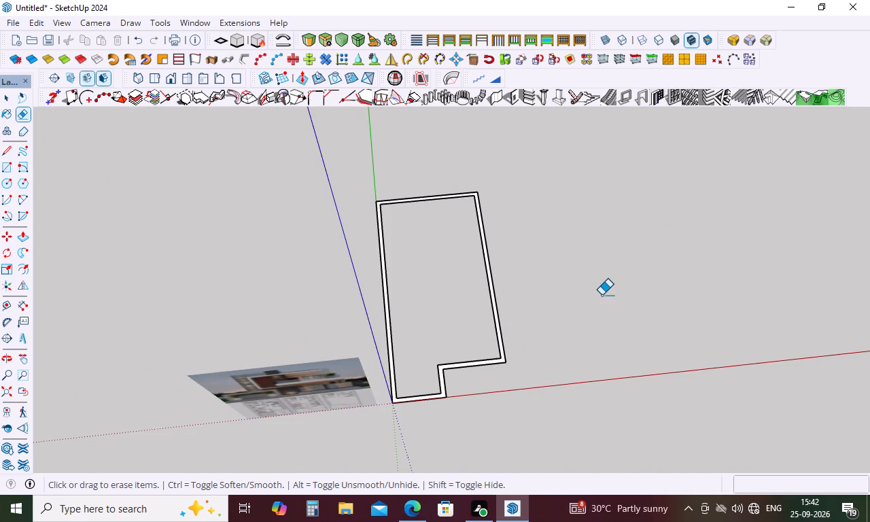
Extrude the joined wall outline upward with Push/Pull to a height of 10'.
{"action": "key", "text": "p"}
{"action": "left_click", "coordinate": [475, 363]}
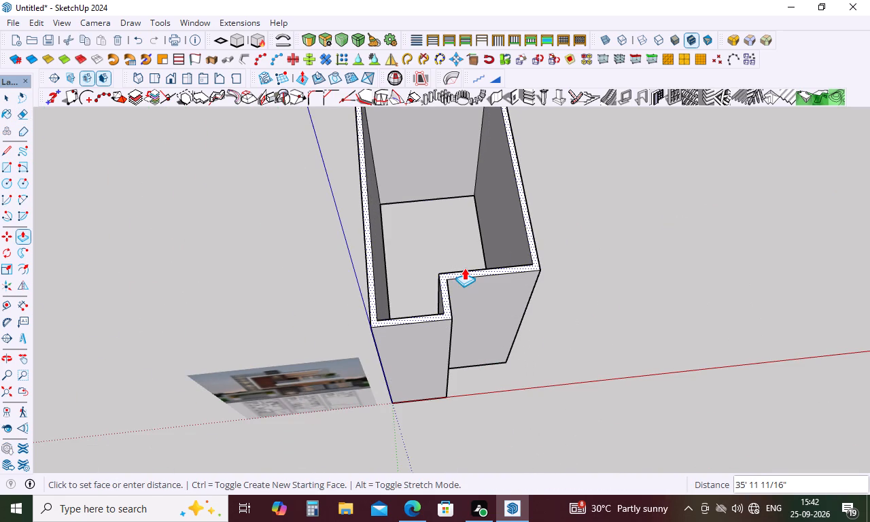
{"action": "type", "text": "10'"}
{"action": "key", "text": "Return"}
Place vertical guides on the recessed front wall, 1' in from its inner corner and 1' in from its outer edge.
{"action": "middle_click_drag", "start_coordinate": [619, 382], "coordinate": [595, 148]}
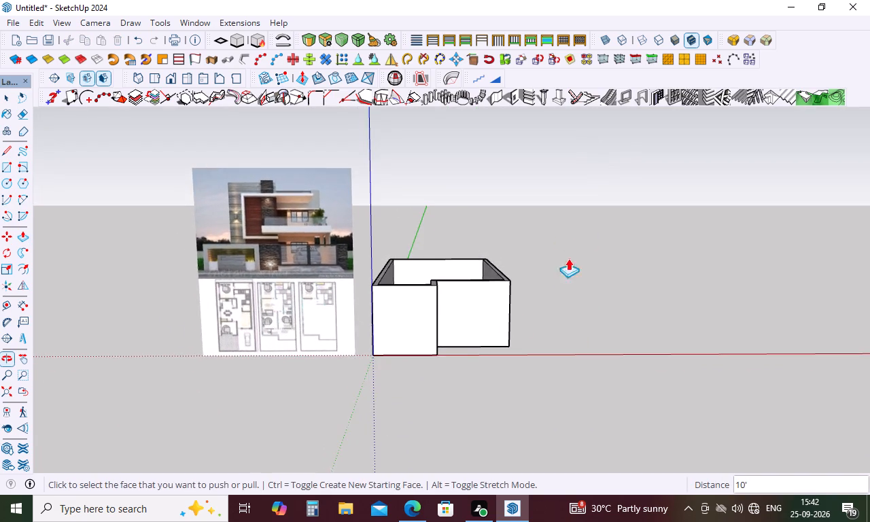
{"action": "scroll", "coordinate": [455, 340], "scroll_direction": "up", "scroll_amount": 5}
{"action": "key", "text": "space"}
{"action": "middle_click_drag", "start_coordinate": [505, 358], "coordinate": [456, 373]}
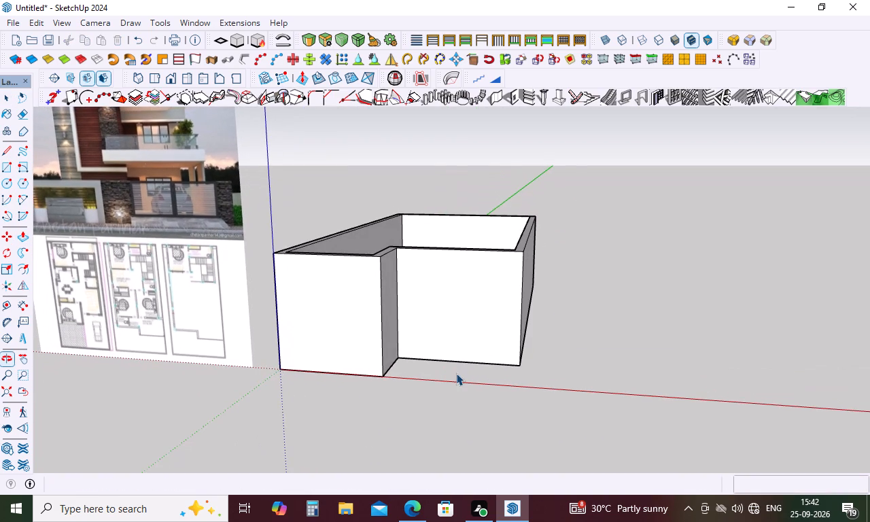
{"action": "key", "text": "t"}
{"action": "left_click", "coordinate": [400, 345]}
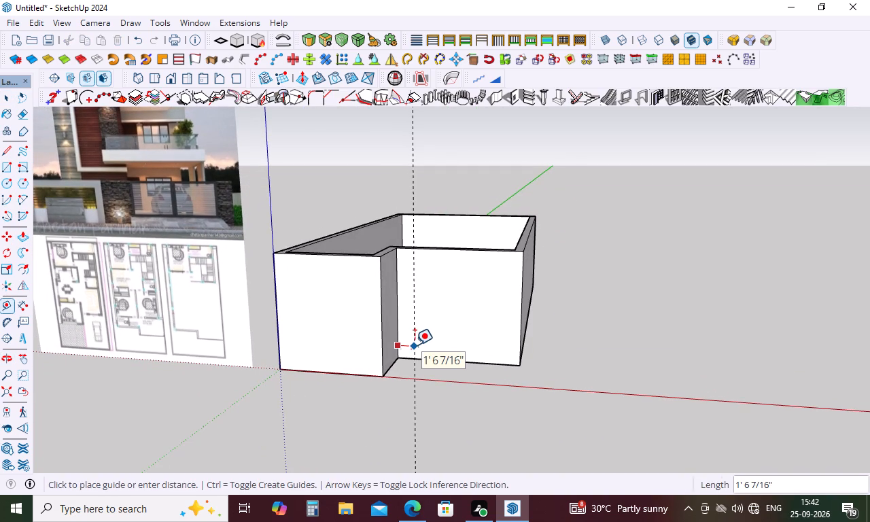
{"action": "type", "text": "1'"}
{"action": "key", "text": "Return"}
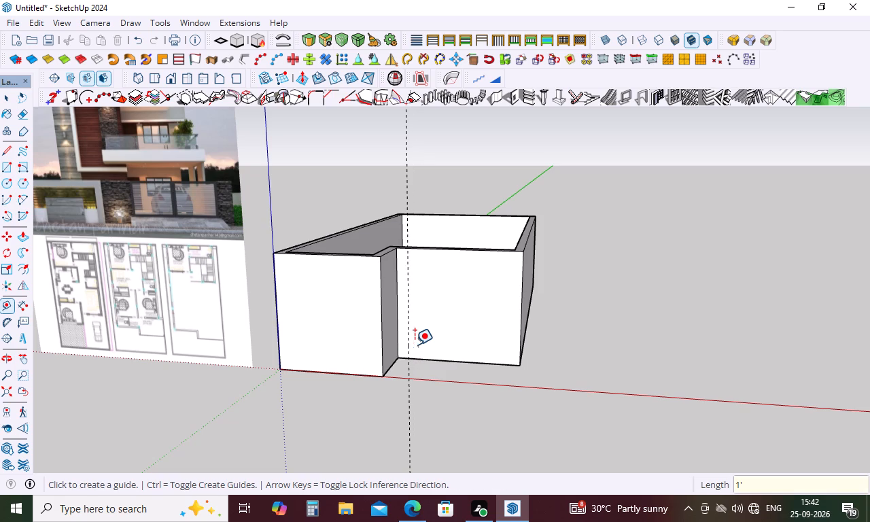
{"action": "left_click", "coordinate": [519, 322]}
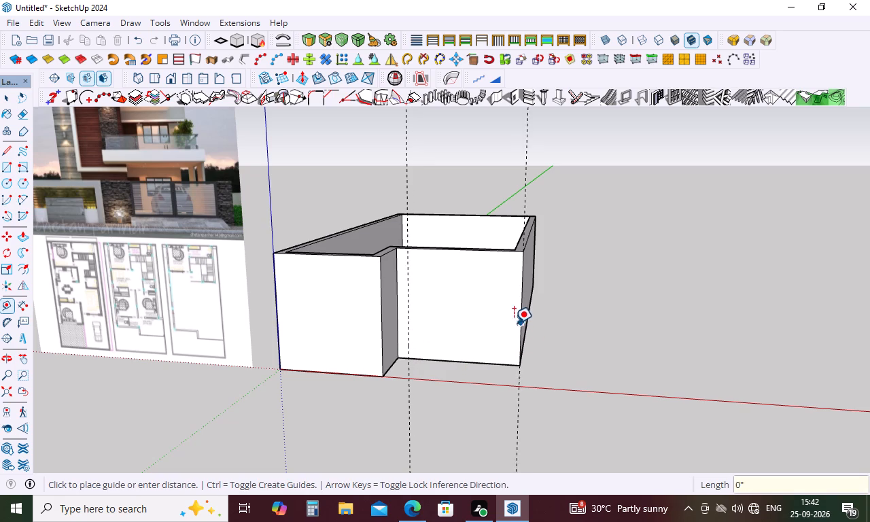
{"action": "key", "text": "1"}
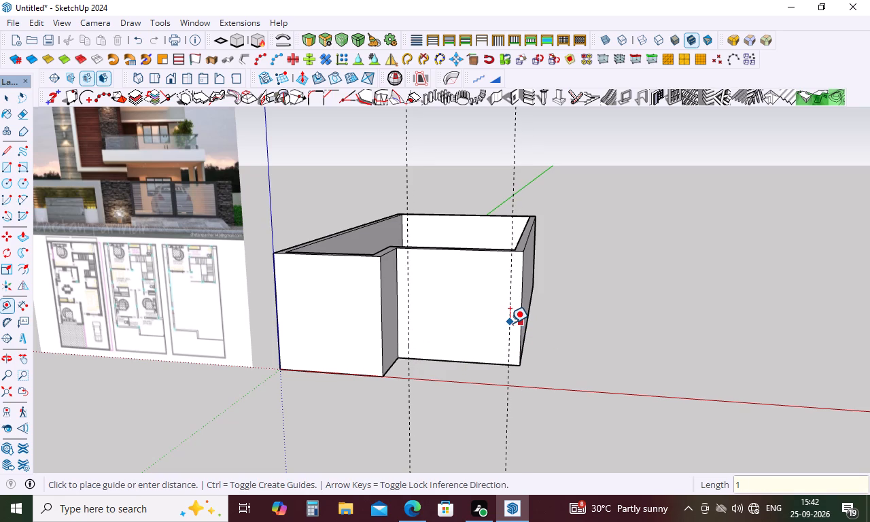
{"action": "key", "text": "apostrophe"}
{"action": "key", "text": "Return"}
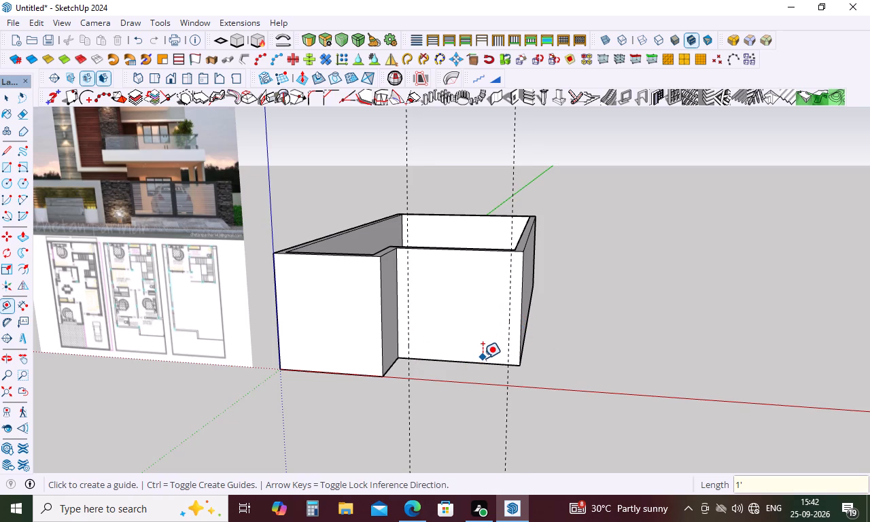
Place a horizontal guide 3' above the base of the recessed front wall.
{"action": "left_click", "coordinate": [483, 361]}
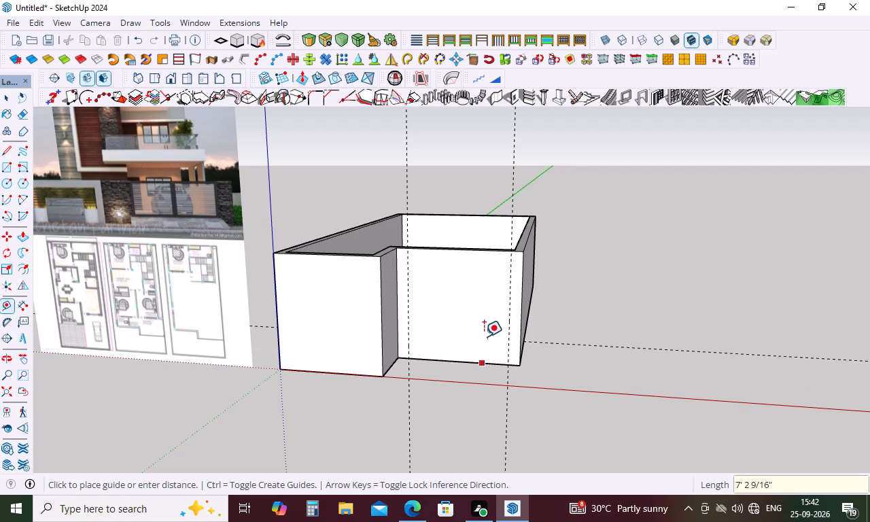
{"action": "type", "text": "3'"}
{"action": "key", "text": "Return"}
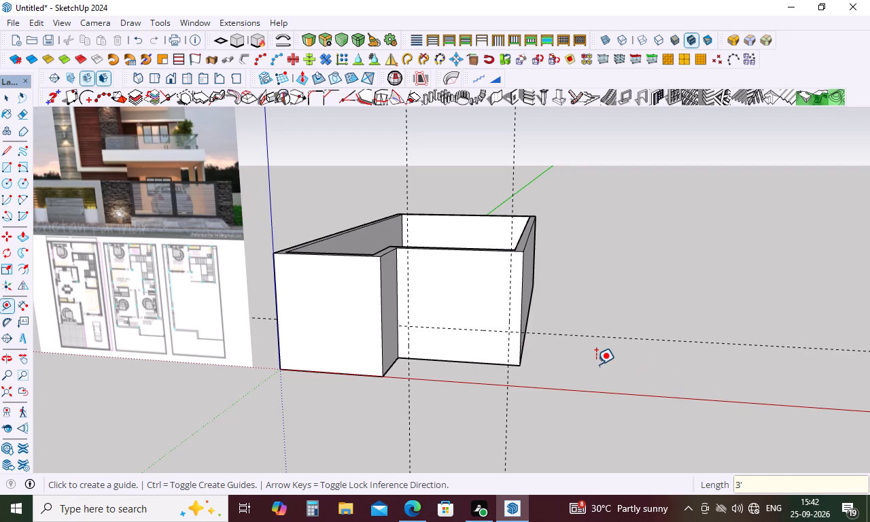
{"action": "key", "text": "space"}
Create a 3' 6" by 7' single-leaf door opening in the recessed front wall, starting at the guide near the small room.
{"action": "middle_click_drag", "start_coordinate": [585, 368], "coordinate": [671, 330]}
{"action": "middle_click_drag", "start_coordinate": [664, 329], "coordinate": [621, 367]}
{"action": "scroll", "coordinate": [621, 367], "scroll_direction": "up", "scroll_amount": 1}
{"action": "left_click", "coordinate": [512, 97]}
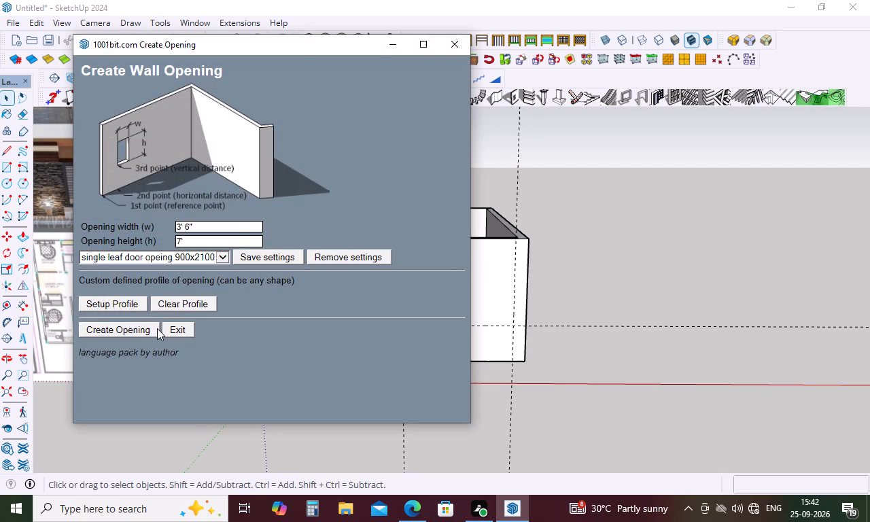
{"action": "left_click", "coordinate": [147, 332]}
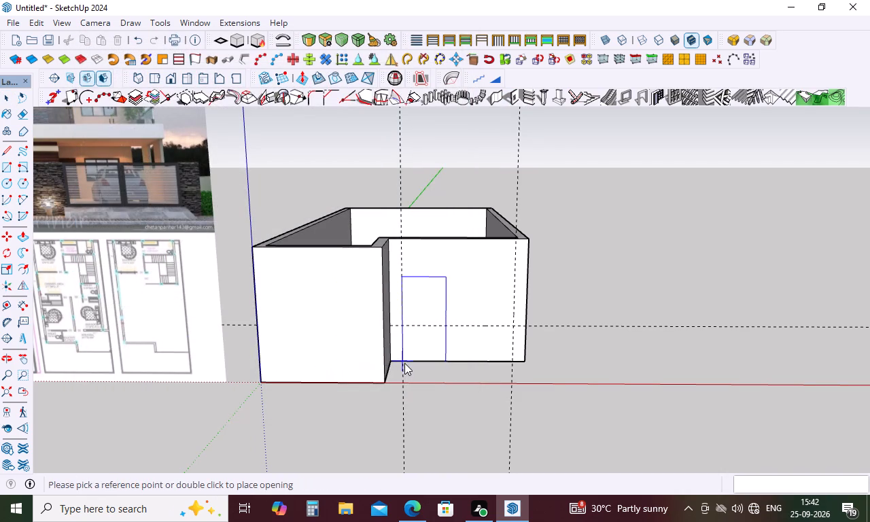
{"action": "double_click", "coordinate": [404, 362]}
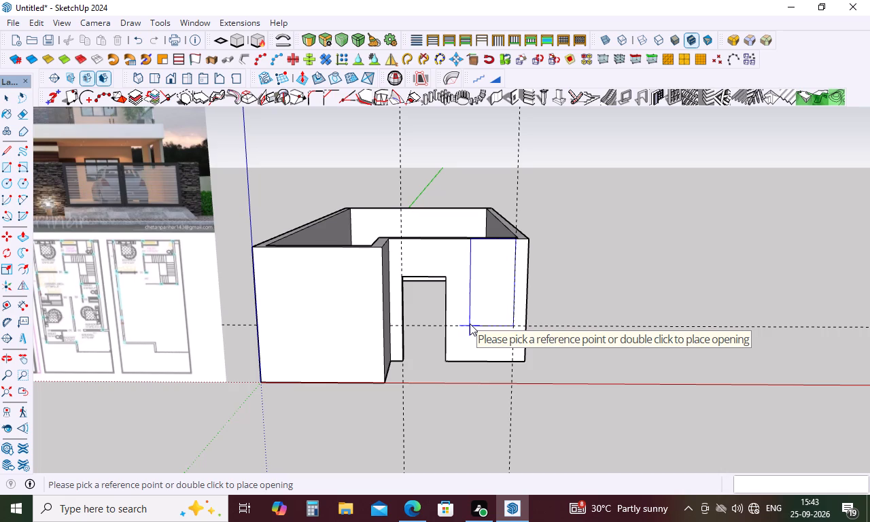
{"action": "key", "text": "space"}
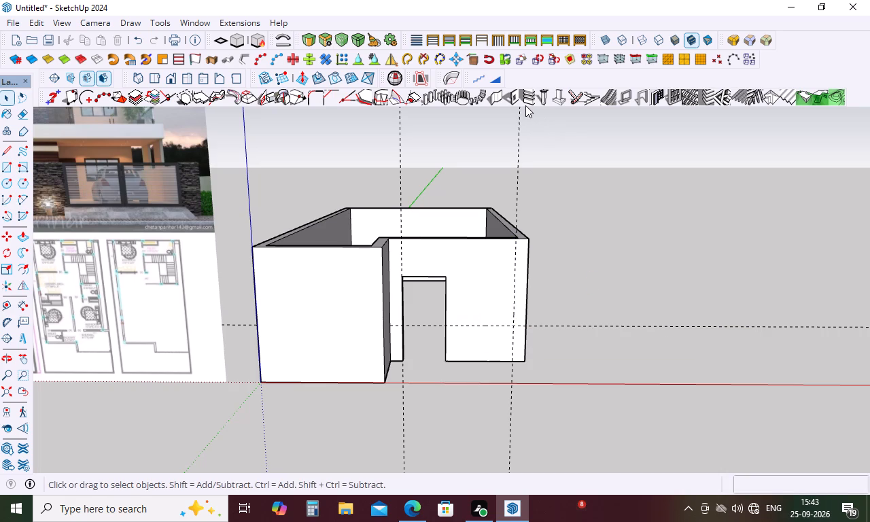
Place a vertical guide 4' from the guide near the recessed wall's outer edge, toward the door opening.
{"action": "key", "text": "t"}
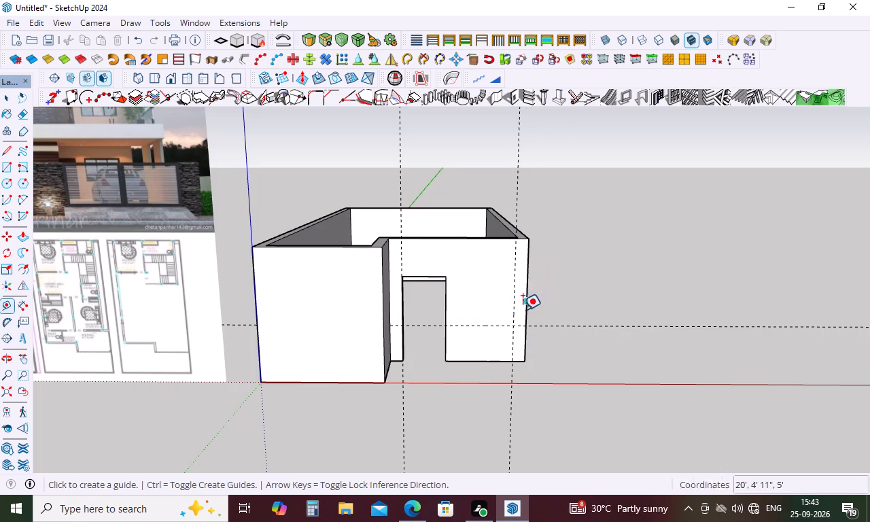
{"action": "left_click", "coordinate": [511, 304]}
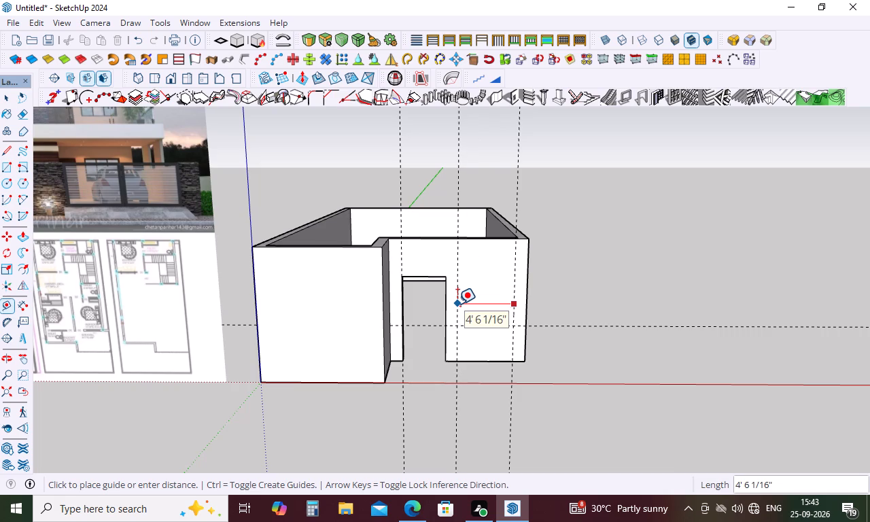
{"action": "type", "text": "4'"}
{"action": "key", "text": "Return"}
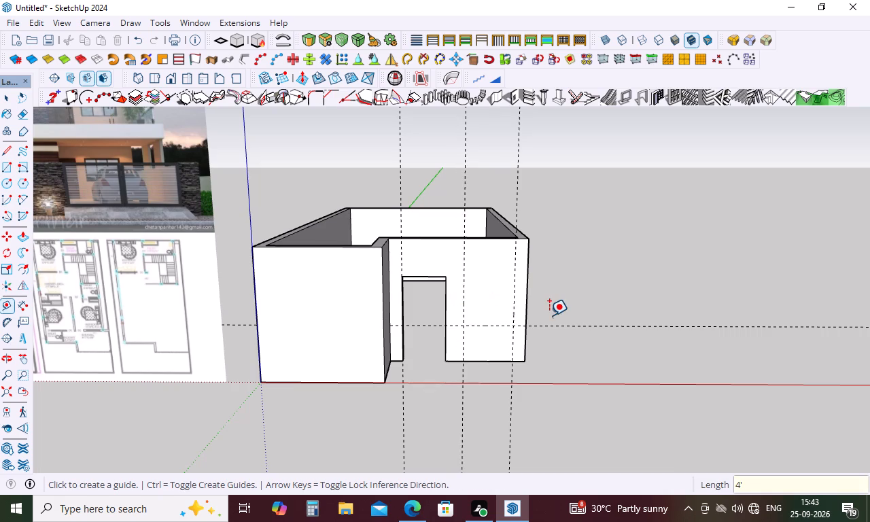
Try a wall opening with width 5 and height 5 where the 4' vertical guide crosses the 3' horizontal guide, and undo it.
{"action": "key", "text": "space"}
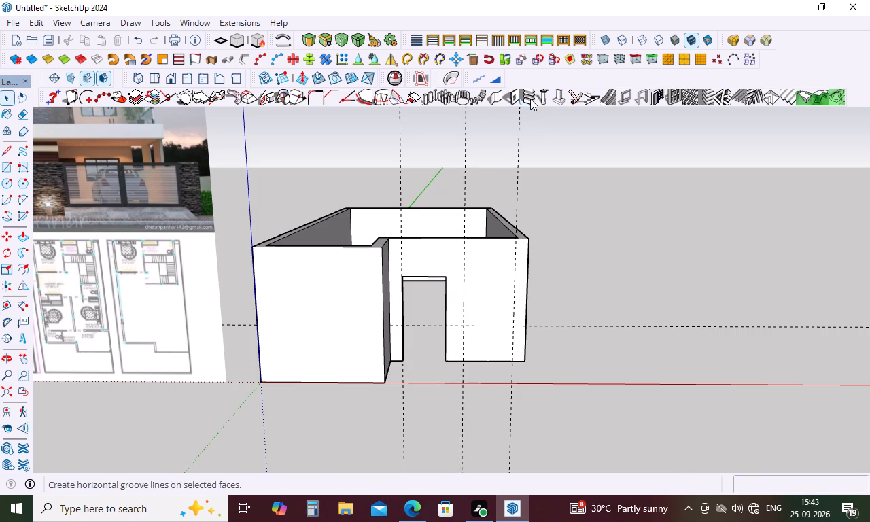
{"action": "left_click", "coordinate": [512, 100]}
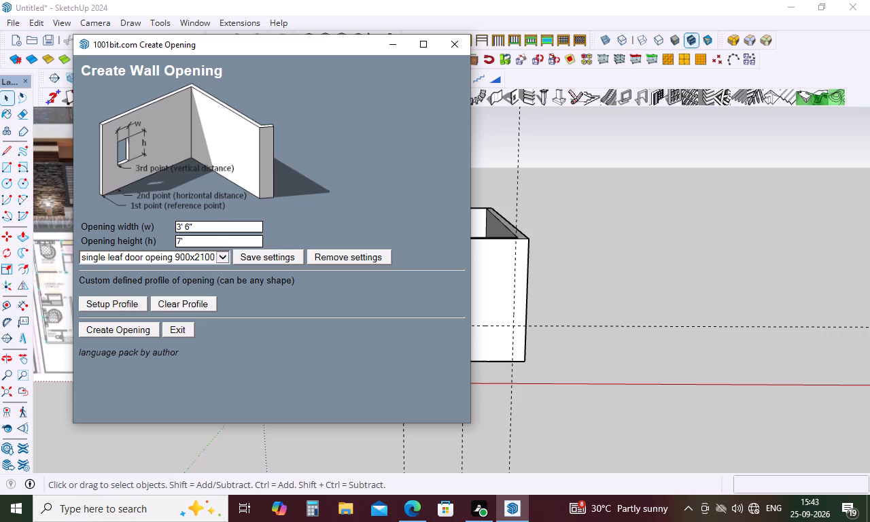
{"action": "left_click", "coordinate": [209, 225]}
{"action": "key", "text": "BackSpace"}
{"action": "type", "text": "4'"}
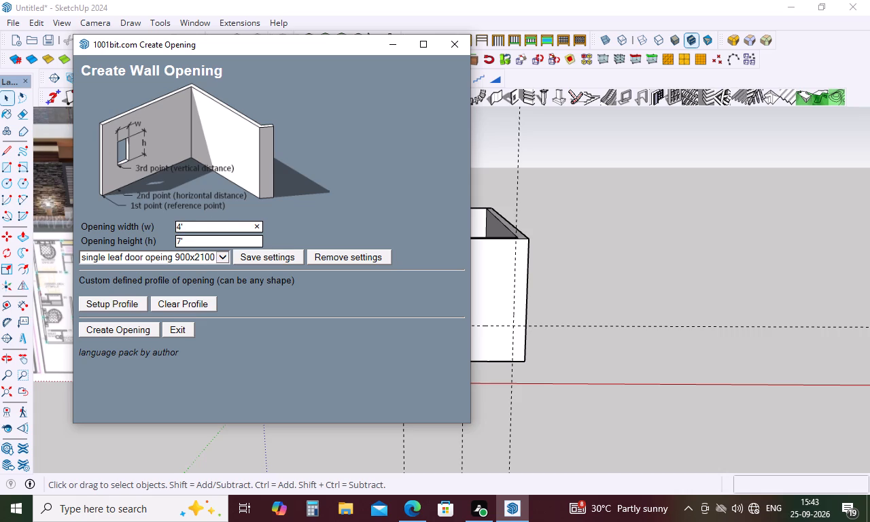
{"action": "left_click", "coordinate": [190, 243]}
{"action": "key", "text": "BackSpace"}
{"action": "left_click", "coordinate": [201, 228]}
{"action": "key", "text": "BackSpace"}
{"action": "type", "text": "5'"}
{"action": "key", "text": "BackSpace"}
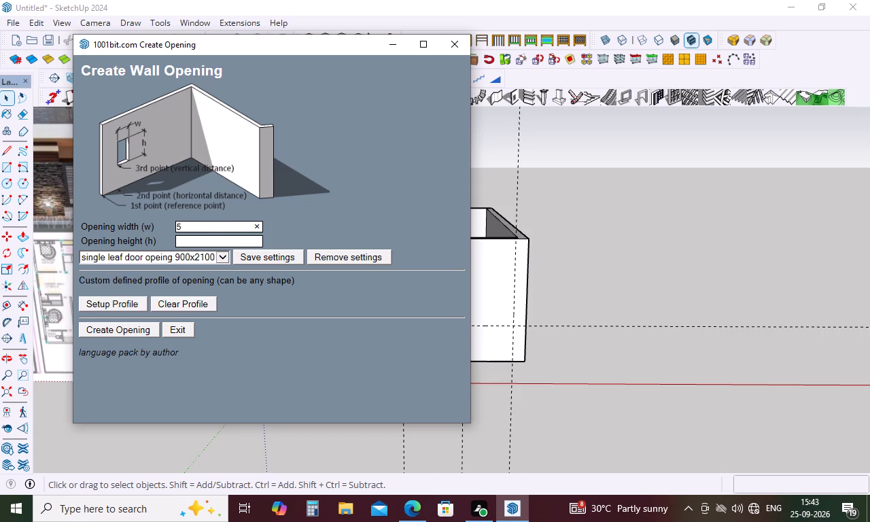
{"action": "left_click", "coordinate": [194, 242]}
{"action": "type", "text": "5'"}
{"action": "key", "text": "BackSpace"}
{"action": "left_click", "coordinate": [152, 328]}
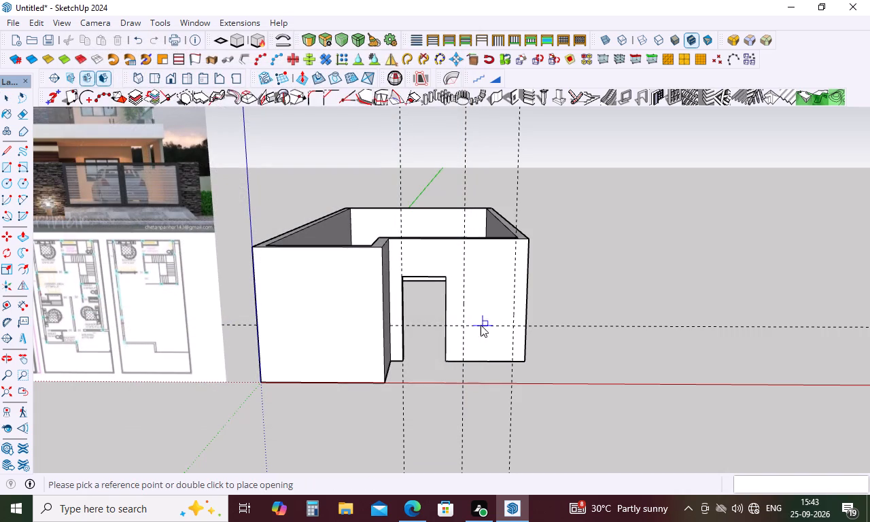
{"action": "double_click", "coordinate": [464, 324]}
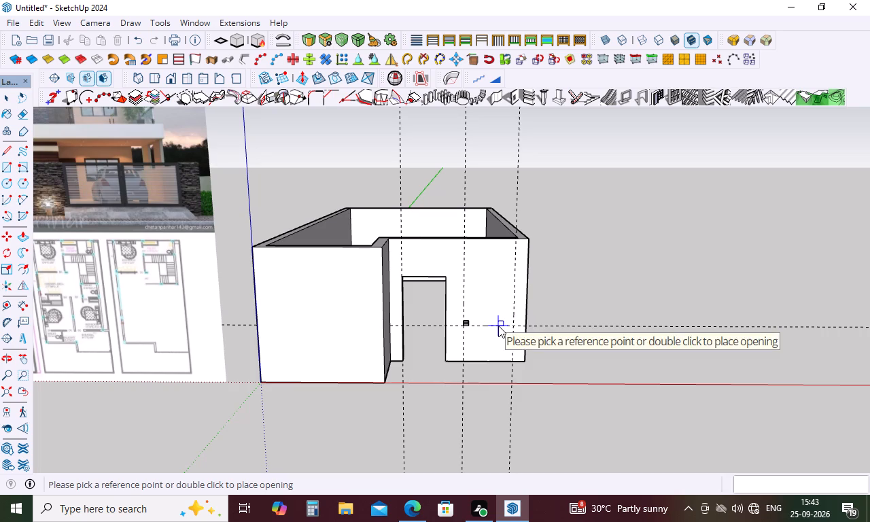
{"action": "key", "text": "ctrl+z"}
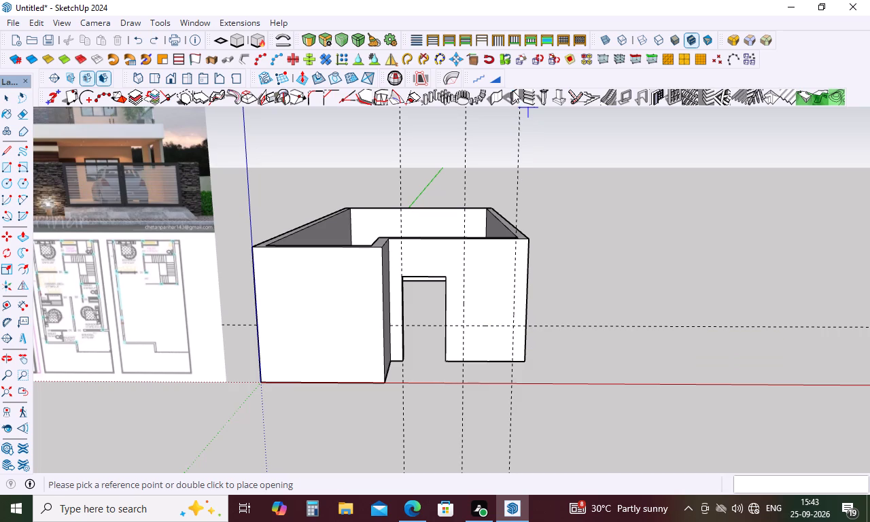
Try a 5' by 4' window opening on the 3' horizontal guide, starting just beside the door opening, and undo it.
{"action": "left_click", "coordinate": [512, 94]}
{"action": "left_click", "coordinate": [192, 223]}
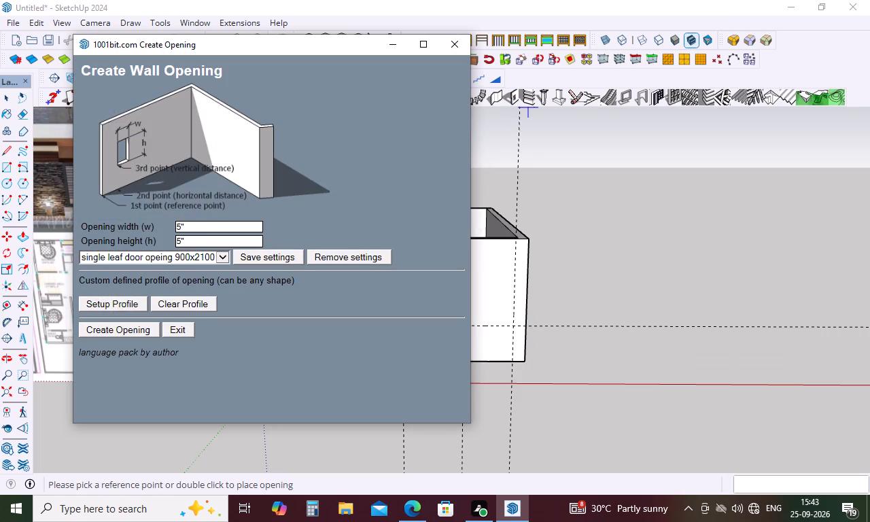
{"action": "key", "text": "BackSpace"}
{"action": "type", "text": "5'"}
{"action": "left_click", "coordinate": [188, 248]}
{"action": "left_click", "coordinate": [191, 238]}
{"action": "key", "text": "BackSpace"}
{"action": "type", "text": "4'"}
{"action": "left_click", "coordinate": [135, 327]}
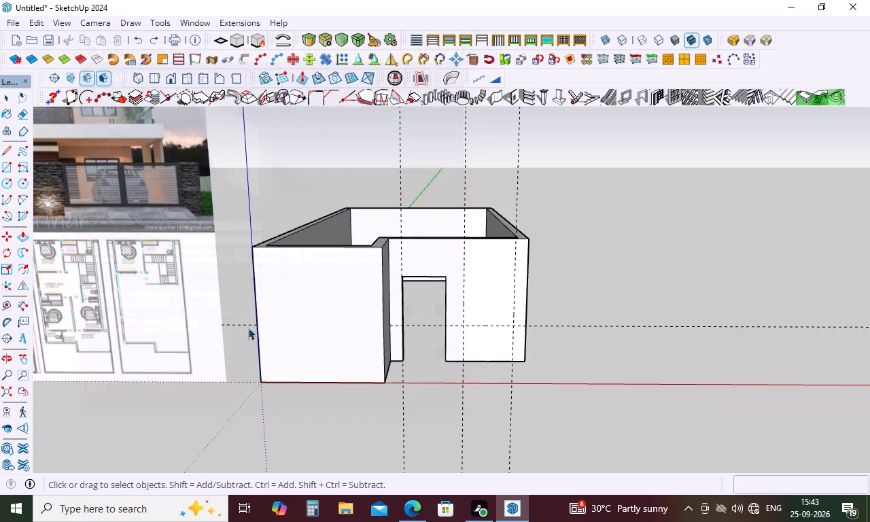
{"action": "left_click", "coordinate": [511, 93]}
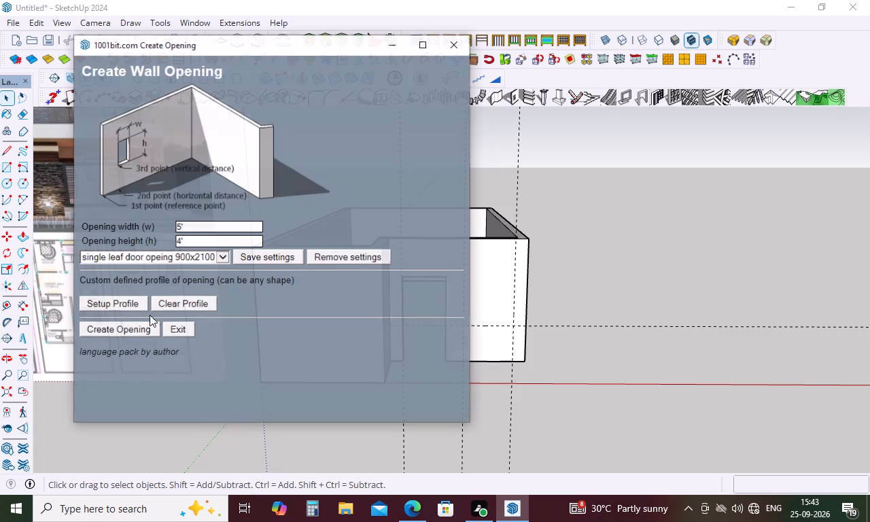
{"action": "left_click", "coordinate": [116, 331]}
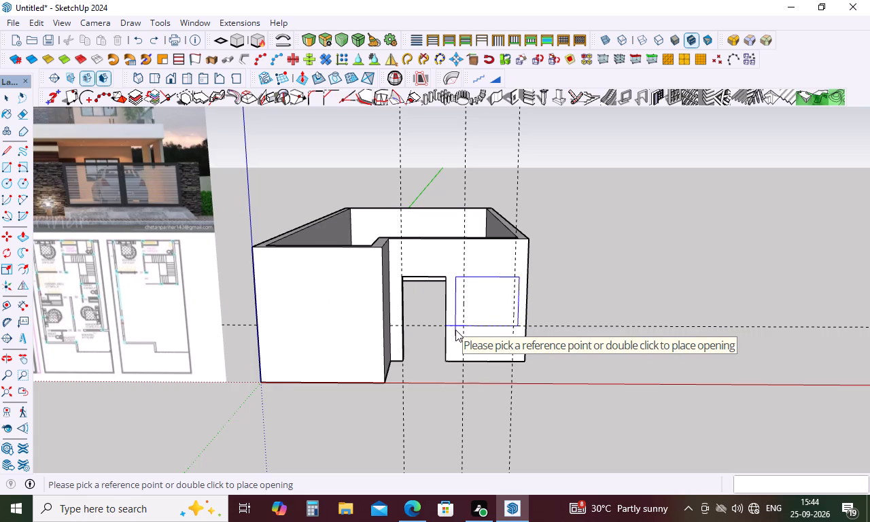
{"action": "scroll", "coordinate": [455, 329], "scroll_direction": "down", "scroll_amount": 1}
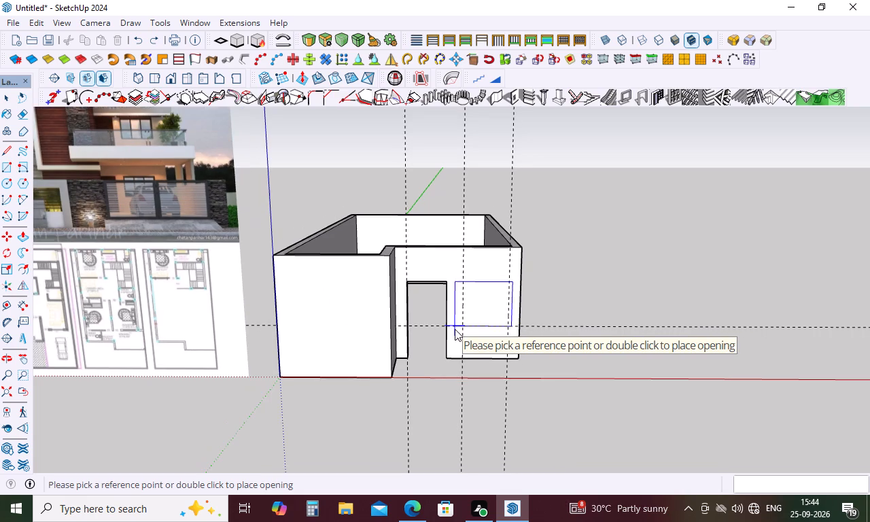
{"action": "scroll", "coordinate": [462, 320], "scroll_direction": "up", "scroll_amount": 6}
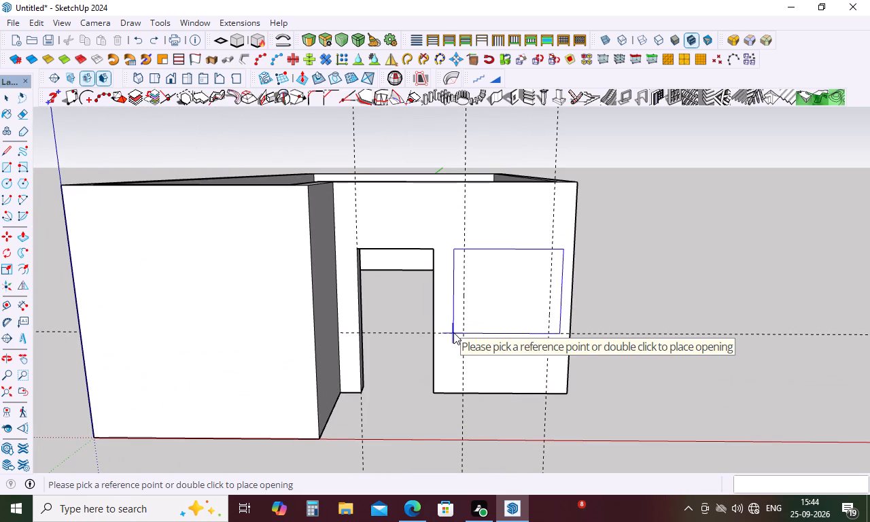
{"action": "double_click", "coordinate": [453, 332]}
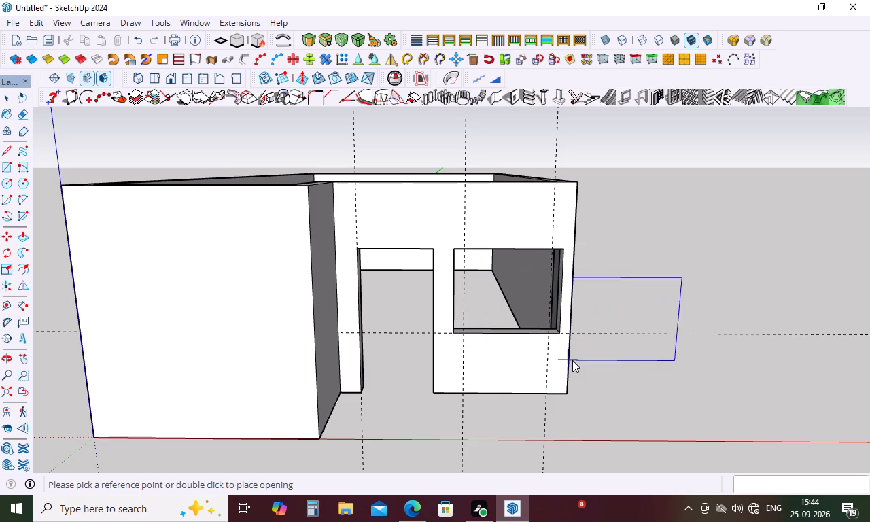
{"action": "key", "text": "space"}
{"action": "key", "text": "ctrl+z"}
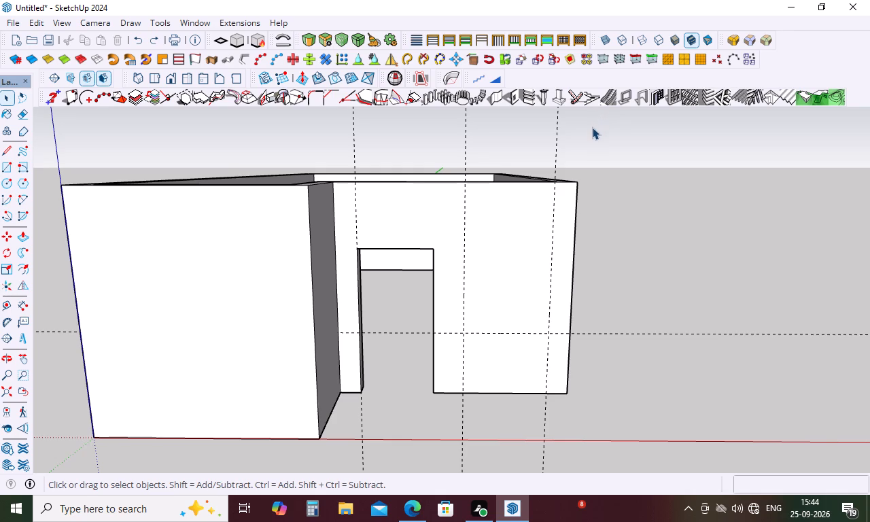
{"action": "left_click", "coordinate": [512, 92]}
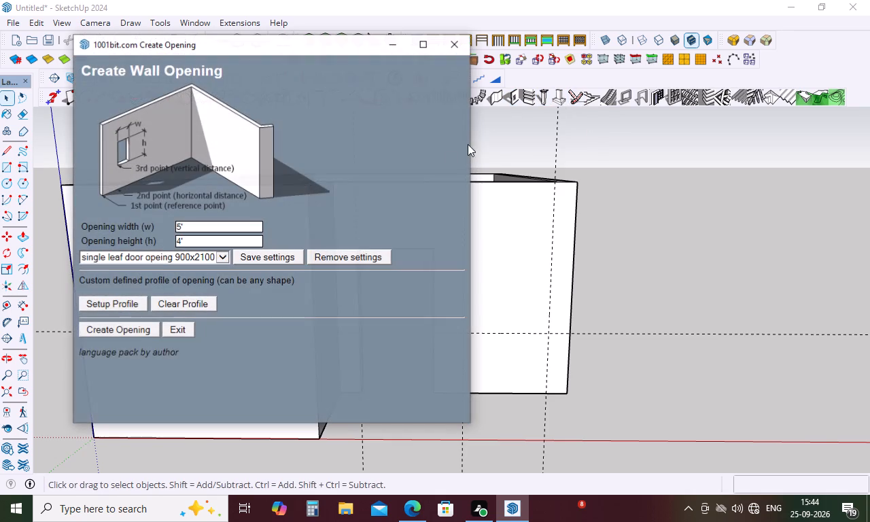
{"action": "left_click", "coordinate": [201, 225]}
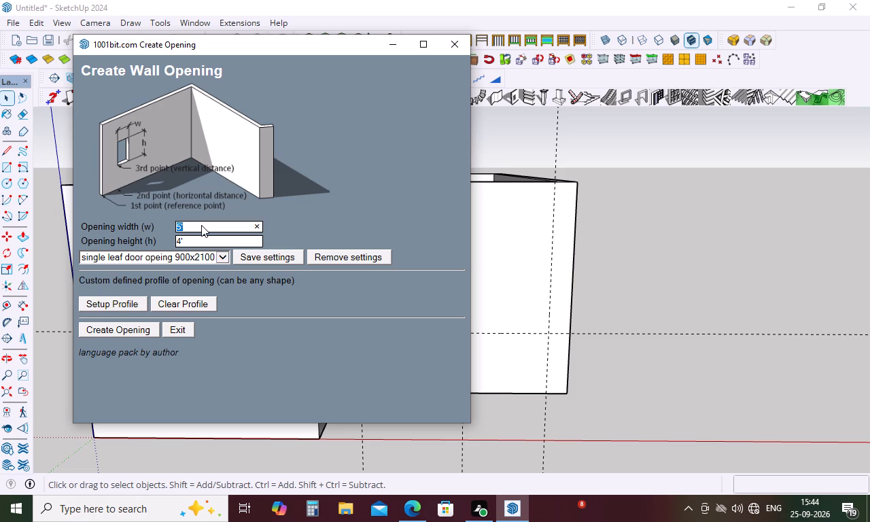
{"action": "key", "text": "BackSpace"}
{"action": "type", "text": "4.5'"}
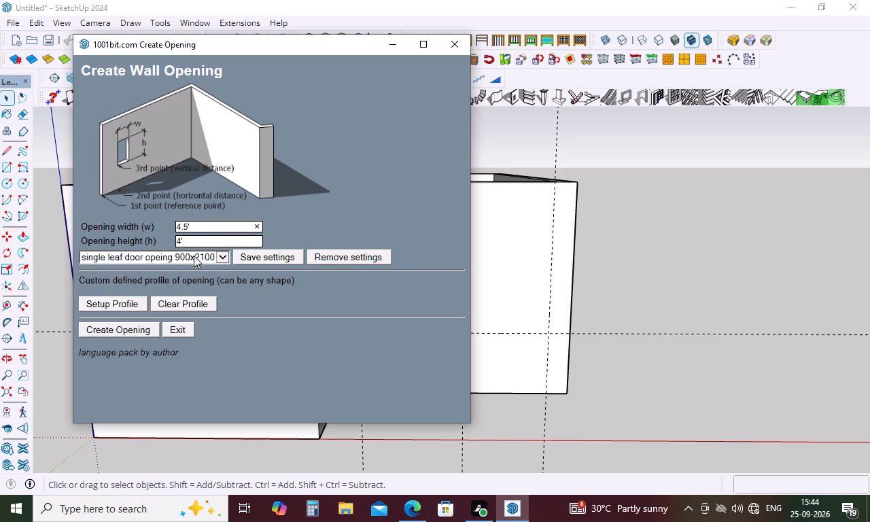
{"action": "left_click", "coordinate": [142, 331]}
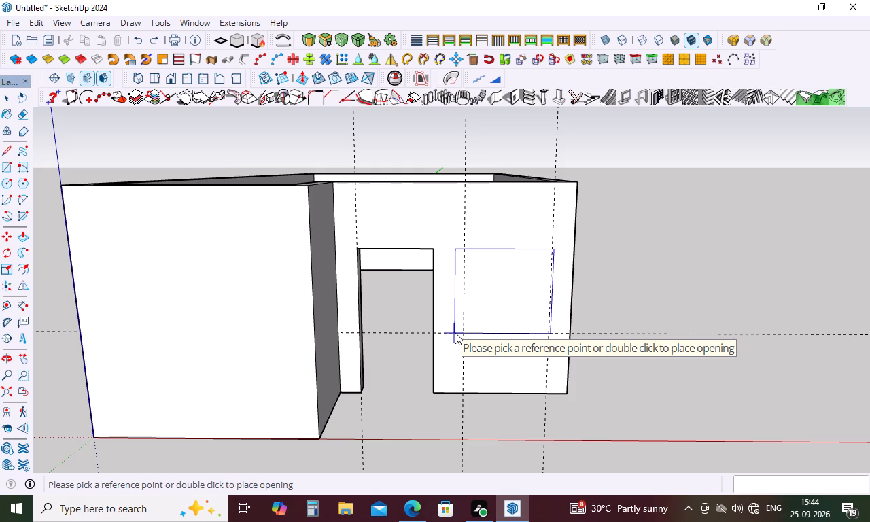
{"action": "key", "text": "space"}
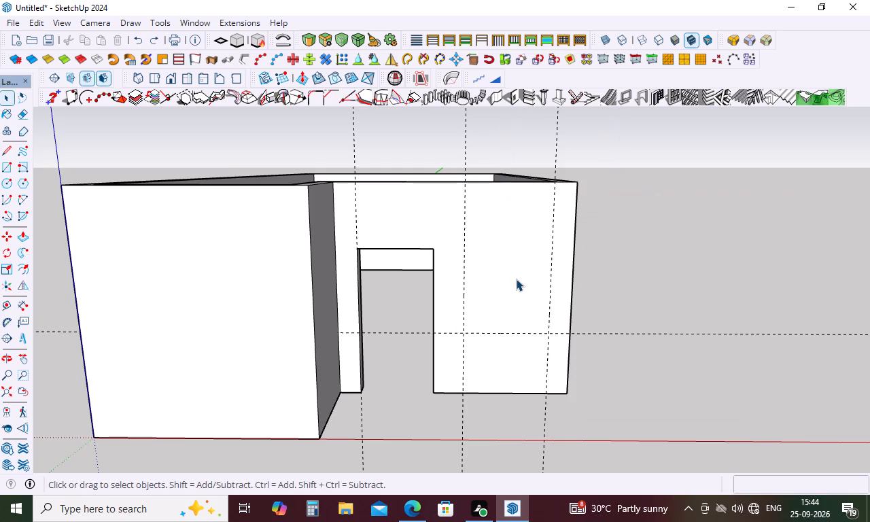
Place a horizontal guide 1' above the existing 3' horizontal guide on the recessed front wall.
{"action": "key", "text": "t"}
{"action": "left_click", "coordinate": [514, 332]}
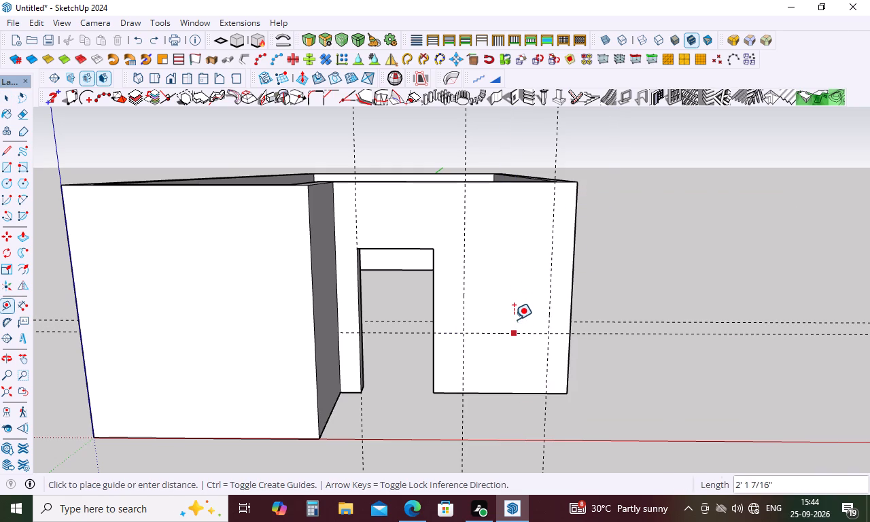
{"action": "key", "text": "1"}
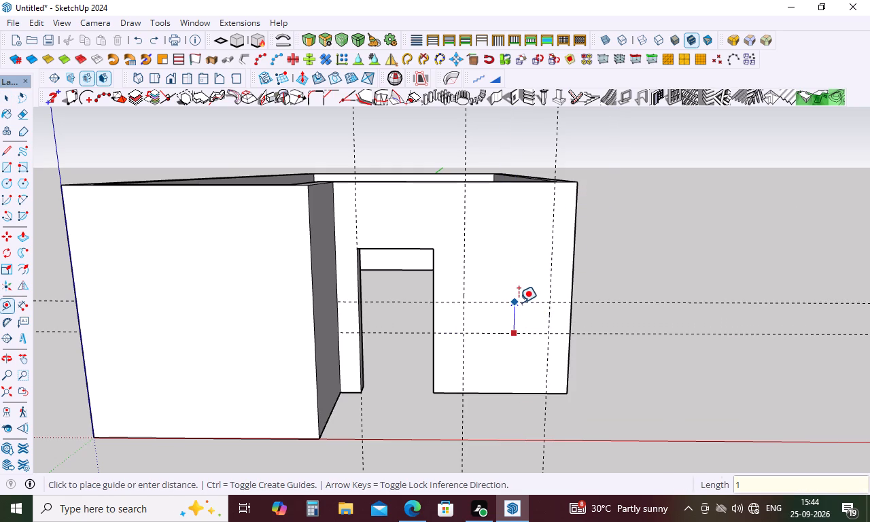
{"action": "key", "text": "apostrophe"}
{"action": "key", "text": "Return"}
{"action": "key", "text": "space"}
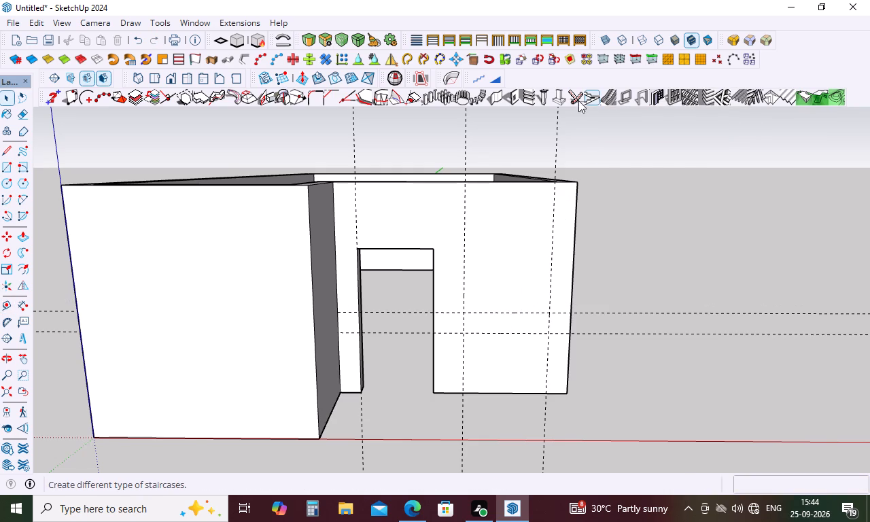
Cut a window opening 4' wide and 3.5' high on the vertical guide nearest the door opening, just below the upper horizontal guide.
{"action": "left_click", "coordinate": [517, 97]}
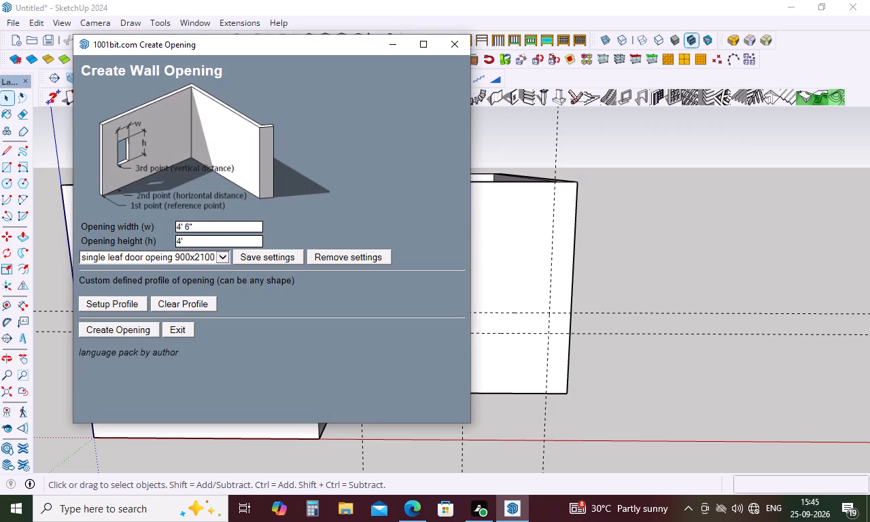
{"action": "left_click", "coordinate": [186, 243]}
{"action": "key", "text": "BackSpace"}
{"action": "key", "text": "3"}
{"action": "type", "text": ".5'"}
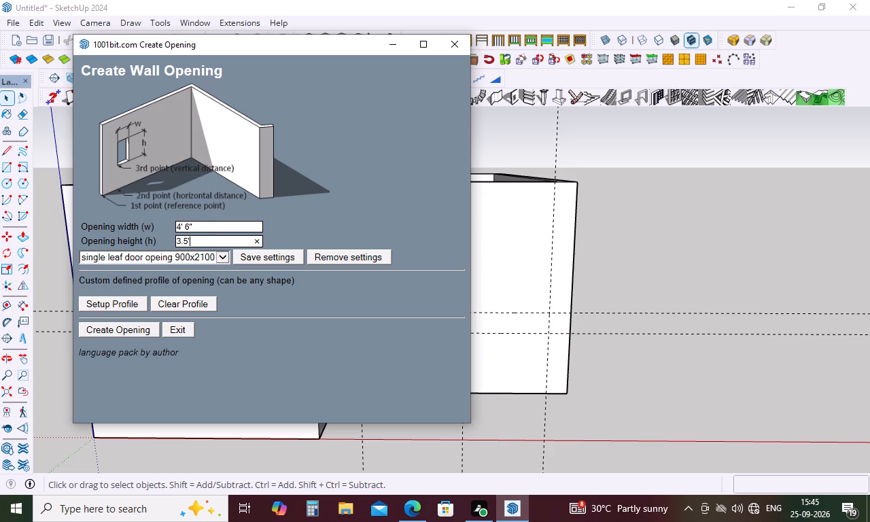
{"action": "left_click", "coordinate": [205, 227]}
{"action": "key", "text": "BackSpace"}
{"action": "type", "text": "4'"}
{"action": "left_click", "coordinate": [140, 330]}
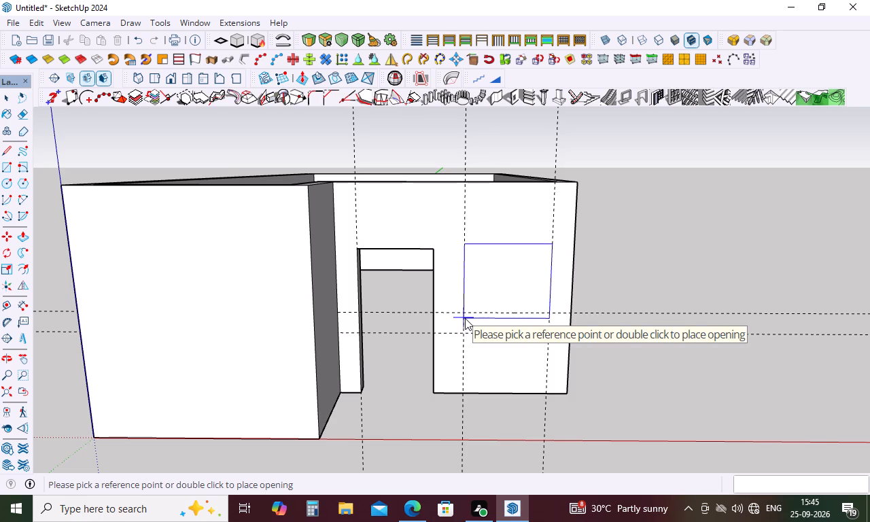
{"action": "double_click", "coordinate": [464, 321]}
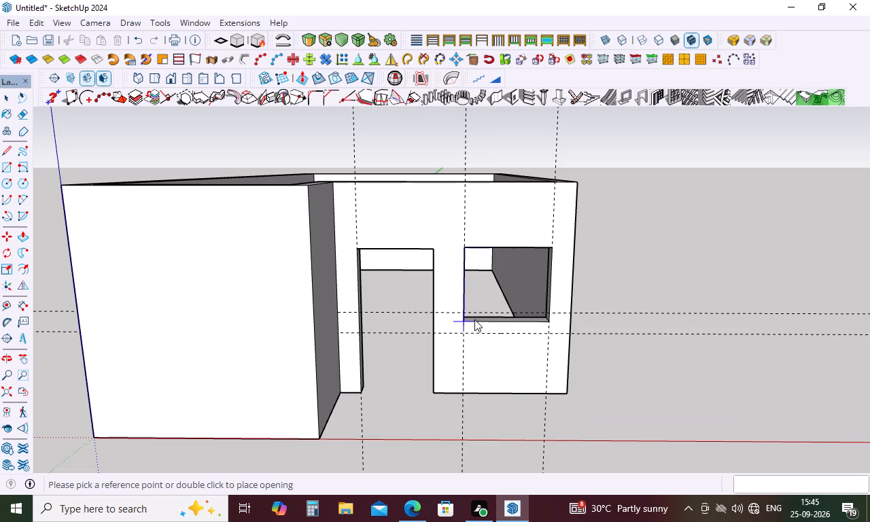
{"action": "key", "text": "space"}
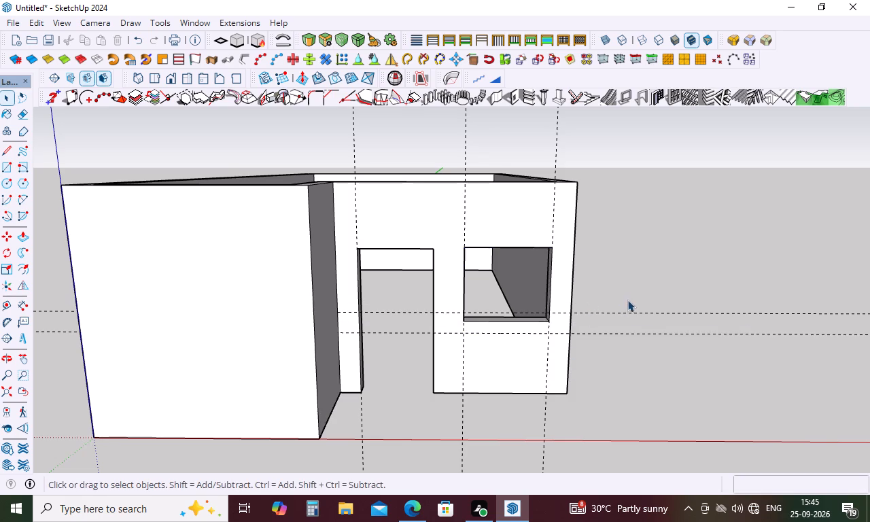
Delete all construction guides from the model.
{"action": "left_click", "coordinate": [38, 23]}
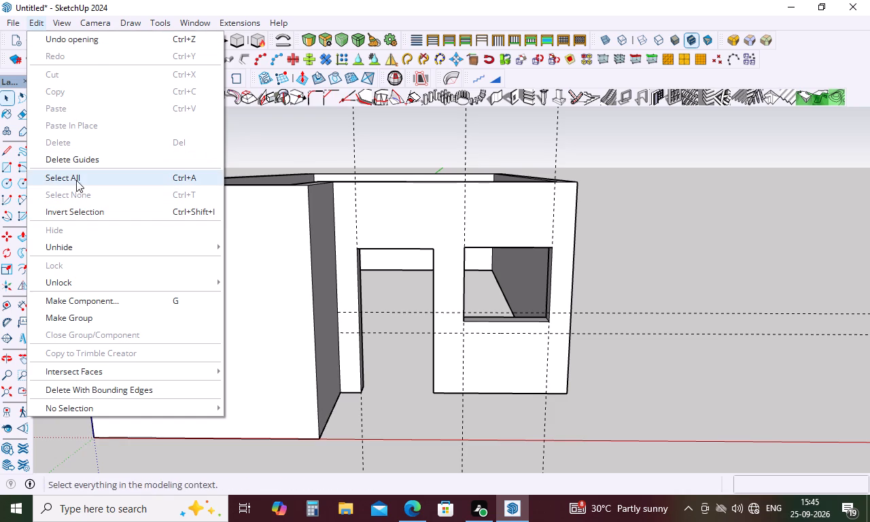
{"action": "left_click", "coordinate": [92, 155]}
{"action": "scroll", "coordinate": [432, 232], "scroll_direction": "down", "scroll_amount": 3}
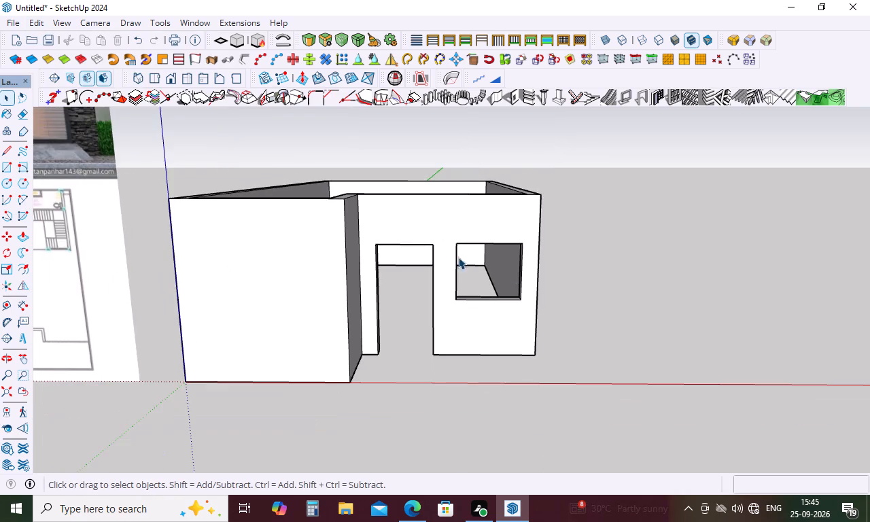
{"action": "middle_click", "coordinate": [512, 270]}
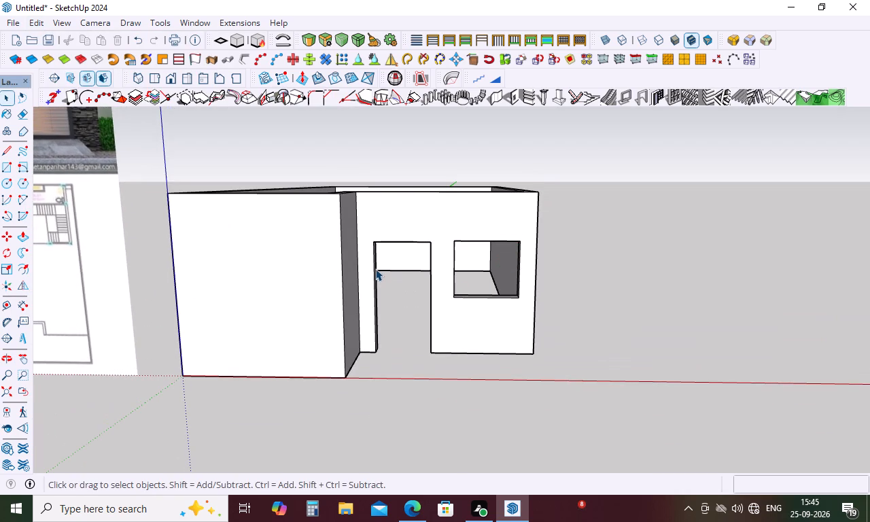
Draw rectangles corner to corner over the door opening and the window opening to cover both with faces.
{"action": "key", "text": "r"}
{"action": "scroll", "coordinate": [378, 240], "scroll_direction": "up", "scroll_amount": 7}
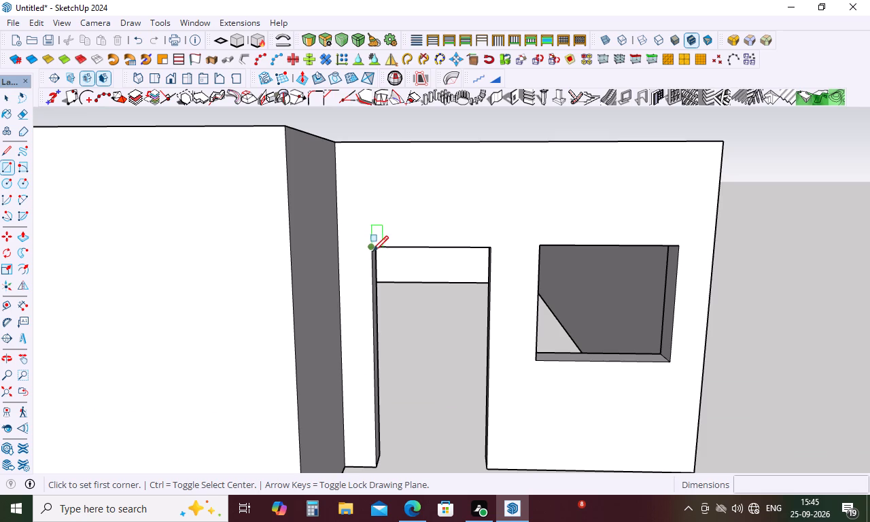
{"action": "left_click", "coordinate": [373, 249]}
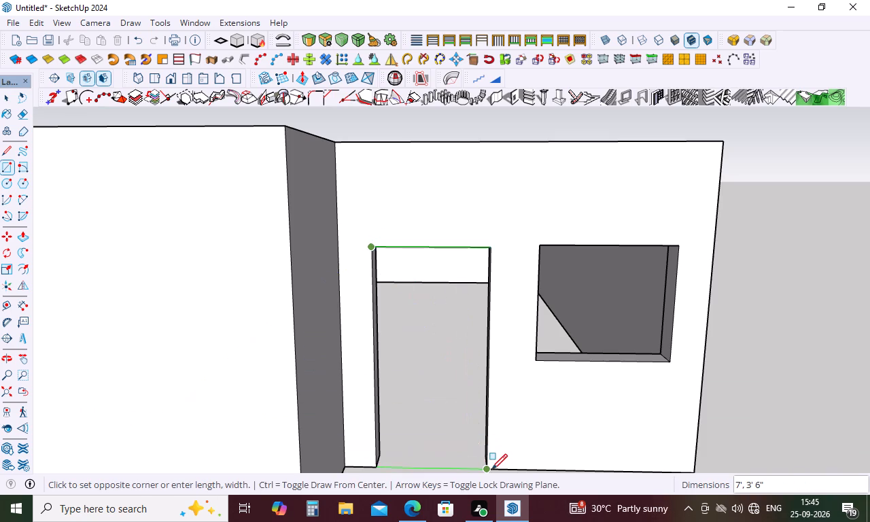
{"action": "left_click", "coordinate": [491, 470]}
{"action": "left_click", "coordinate": [540, 243]}
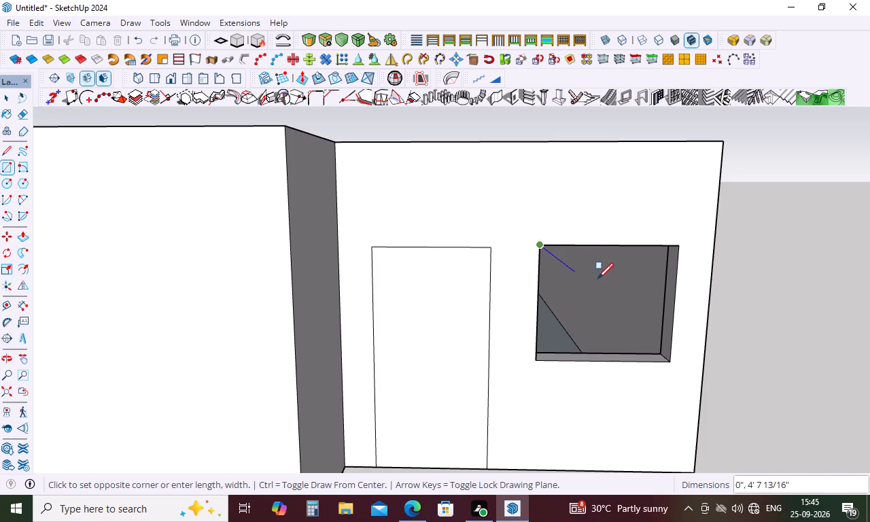
{"action": "left_click", "coordinate": [669, 361]}
{"action": "key", "text": "space"}
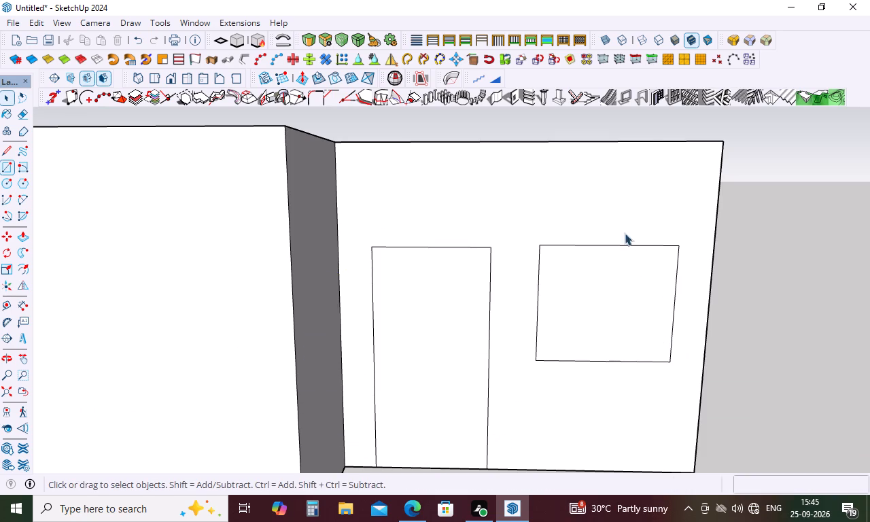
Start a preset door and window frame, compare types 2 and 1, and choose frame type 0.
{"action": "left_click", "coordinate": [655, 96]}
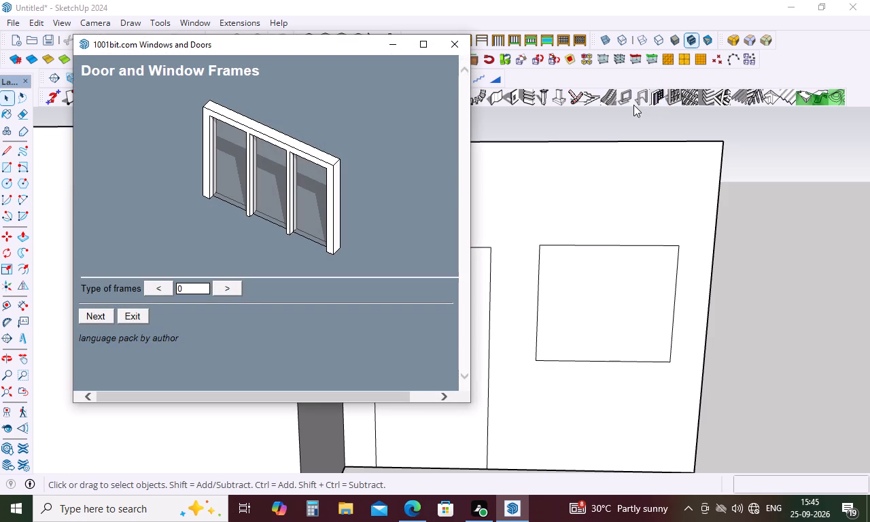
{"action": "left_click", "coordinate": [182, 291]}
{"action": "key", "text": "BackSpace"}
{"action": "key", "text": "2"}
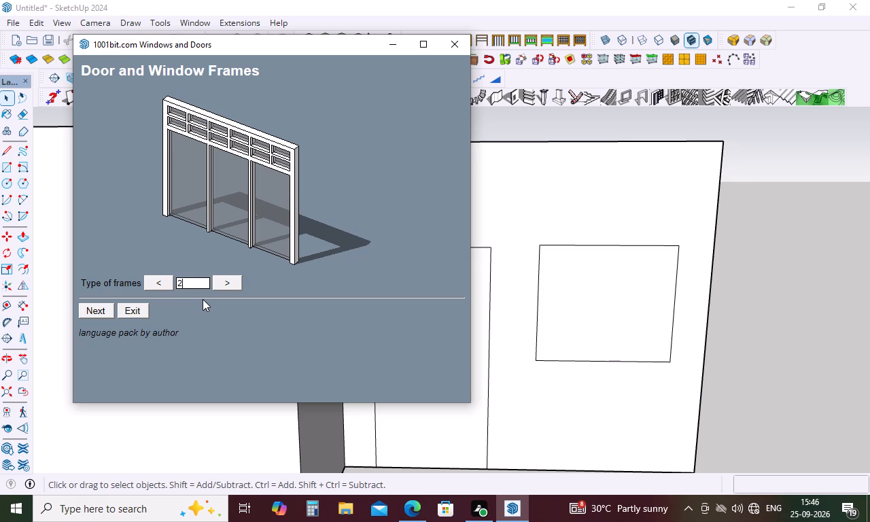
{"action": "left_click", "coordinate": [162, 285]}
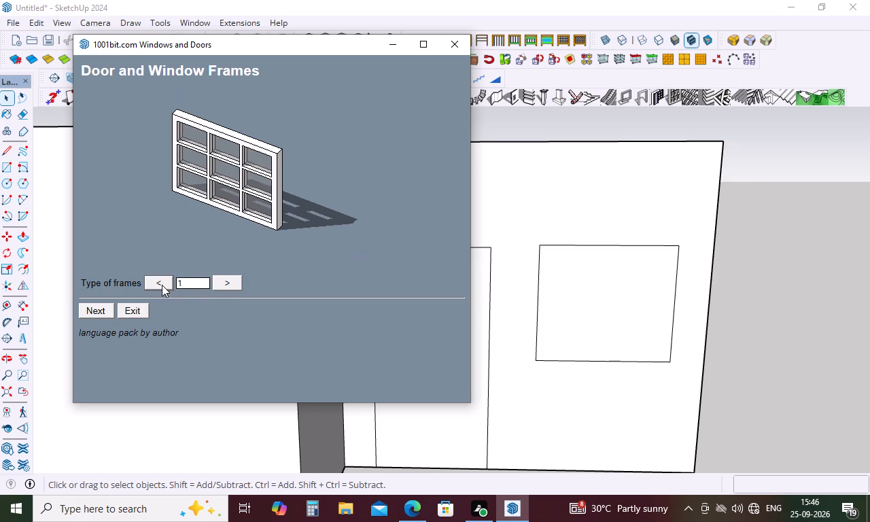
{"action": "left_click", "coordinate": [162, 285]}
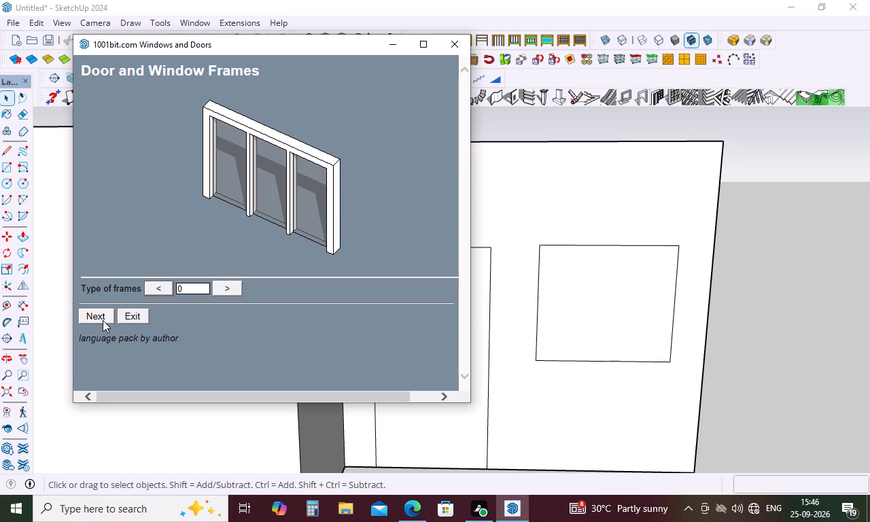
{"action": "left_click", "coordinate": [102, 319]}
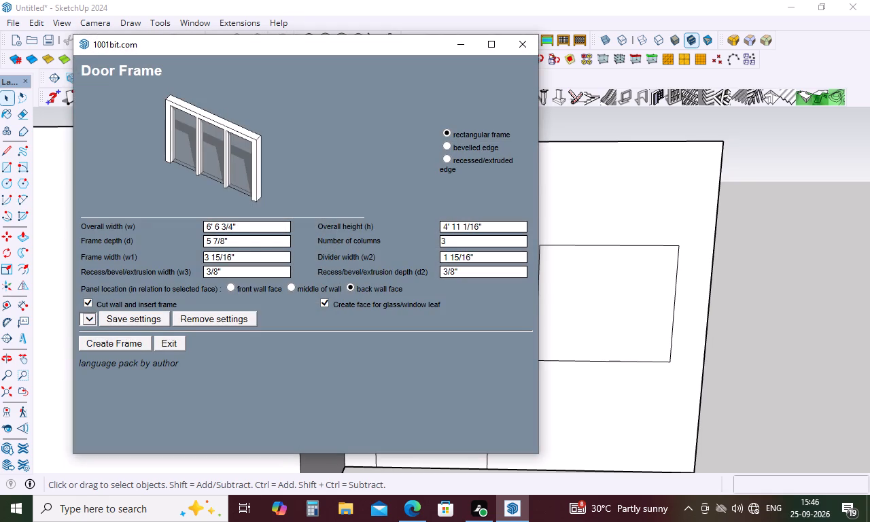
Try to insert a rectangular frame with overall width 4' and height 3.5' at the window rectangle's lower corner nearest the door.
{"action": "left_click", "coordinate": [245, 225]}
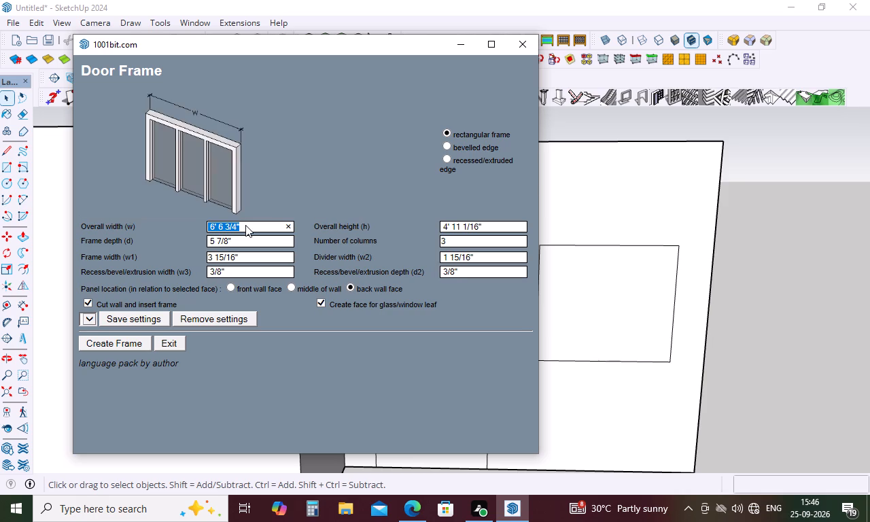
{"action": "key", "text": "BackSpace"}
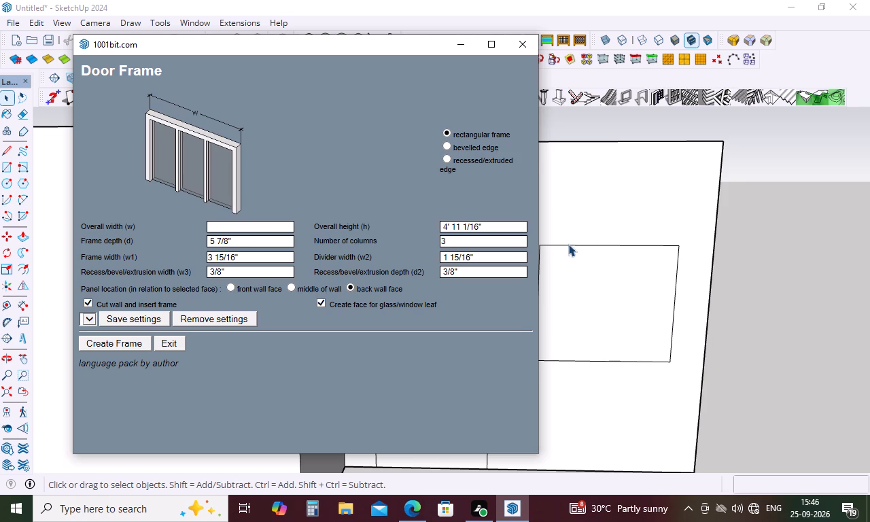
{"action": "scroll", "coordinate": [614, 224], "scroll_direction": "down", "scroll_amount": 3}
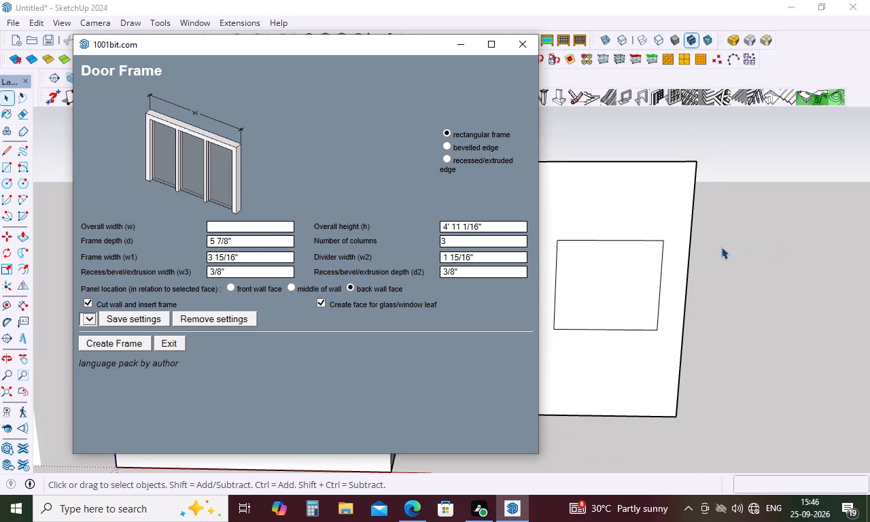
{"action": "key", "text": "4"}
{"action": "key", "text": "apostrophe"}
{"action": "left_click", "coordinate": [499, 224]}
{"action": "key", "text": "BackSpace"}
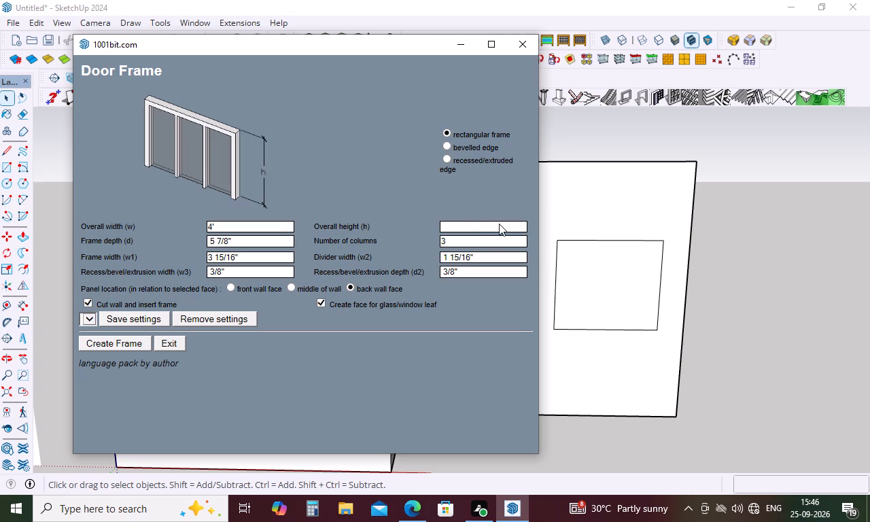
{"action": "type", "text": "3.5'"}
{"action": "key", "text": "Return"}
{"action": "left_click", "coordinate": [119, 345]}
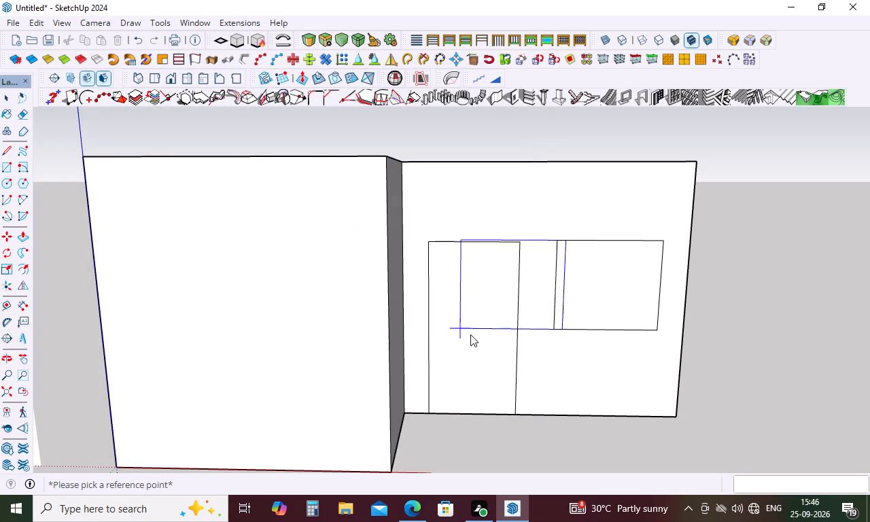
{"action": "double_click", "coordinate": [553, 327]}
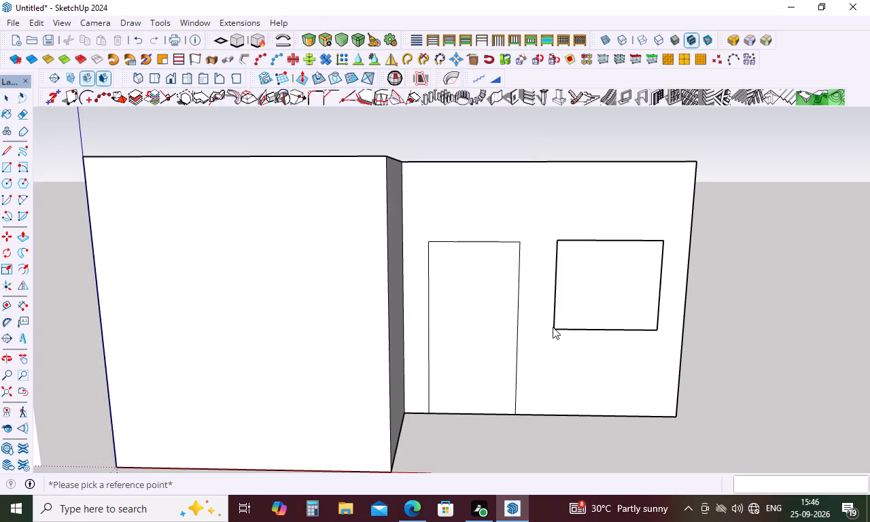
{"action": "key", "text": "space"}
Delete the faces filling the window rectangle to reopen the window opening through the wall.
{"action": "left_click", "coordinate": [603, 302]}
{"action": "key", "text": "Delete"}
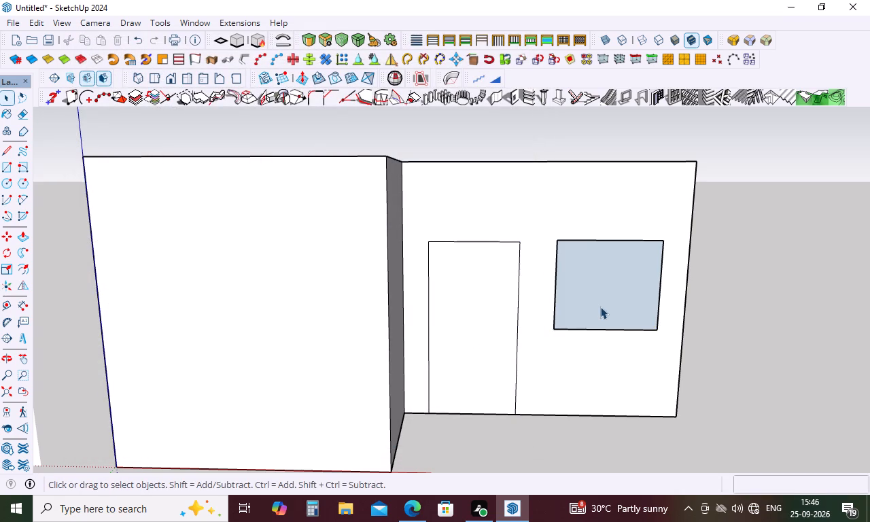
{"action": "left_click", "coordinate": [621, 306]}
{"action": "key", "text": "Delete"}
{"action": "middle_click_drag", "start_coordinate": [650, 303], "coordinate": [627, 330]}
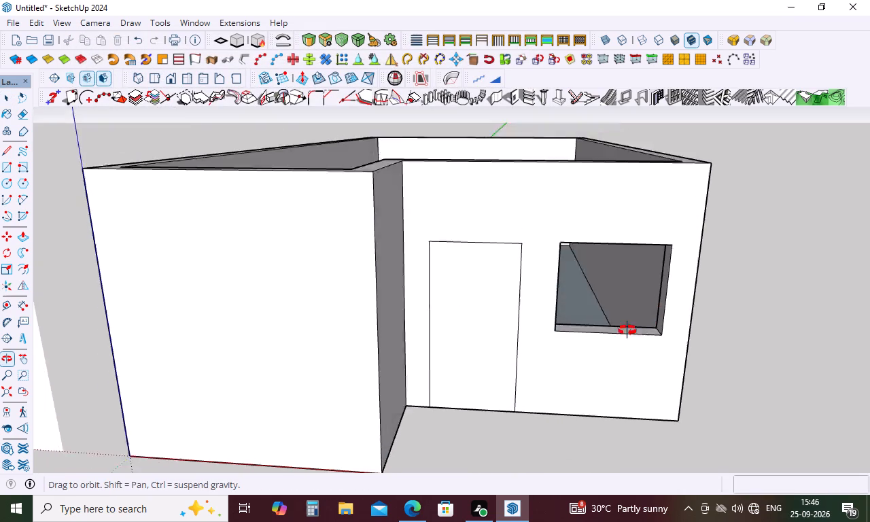
{"action": "middle_click_drag", "start_coordinate": [627, 330], "coordinate": [567, 264]}
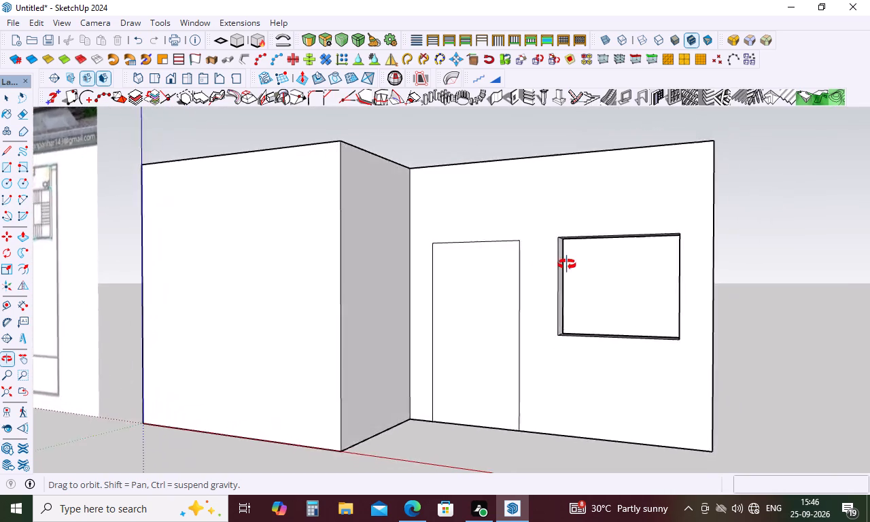
{"action": "middle_click_drag", "start_coordinate": [567, 264], "coordinate": [601, 272]}
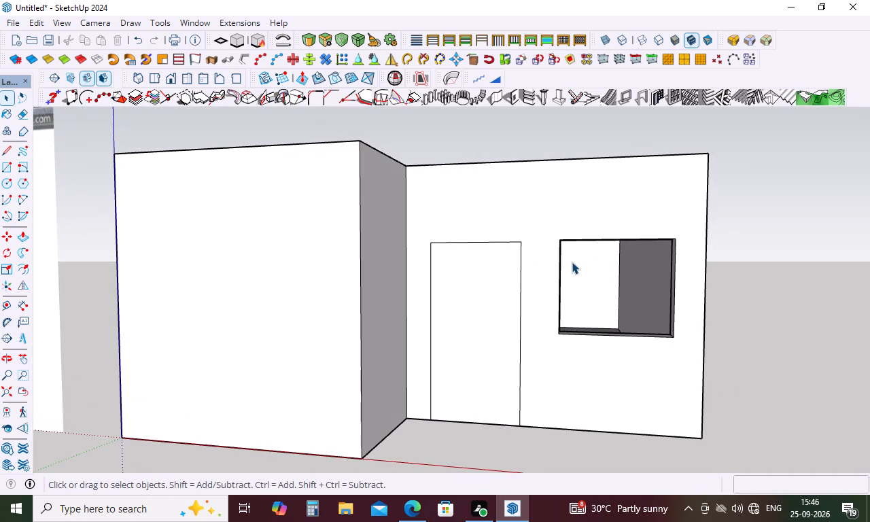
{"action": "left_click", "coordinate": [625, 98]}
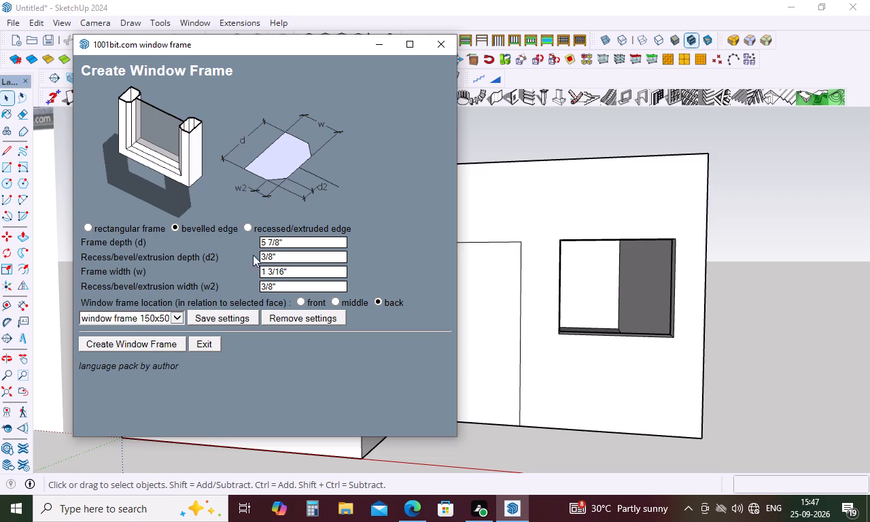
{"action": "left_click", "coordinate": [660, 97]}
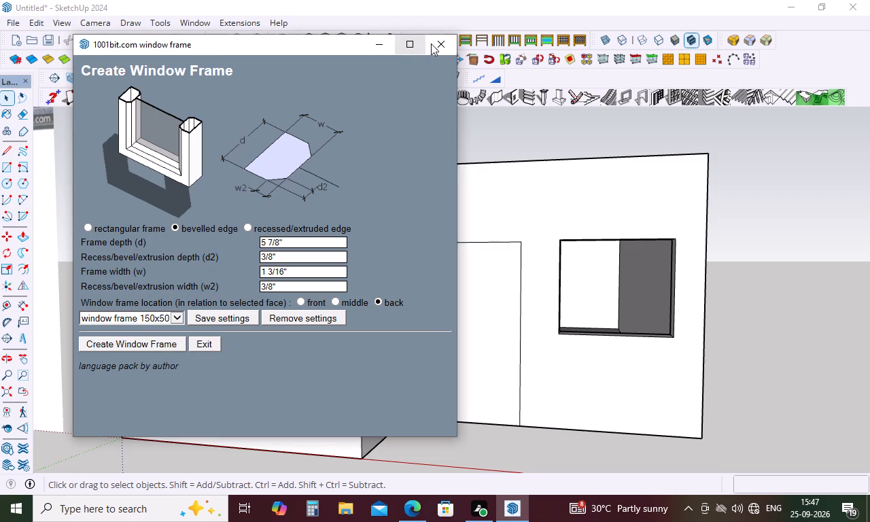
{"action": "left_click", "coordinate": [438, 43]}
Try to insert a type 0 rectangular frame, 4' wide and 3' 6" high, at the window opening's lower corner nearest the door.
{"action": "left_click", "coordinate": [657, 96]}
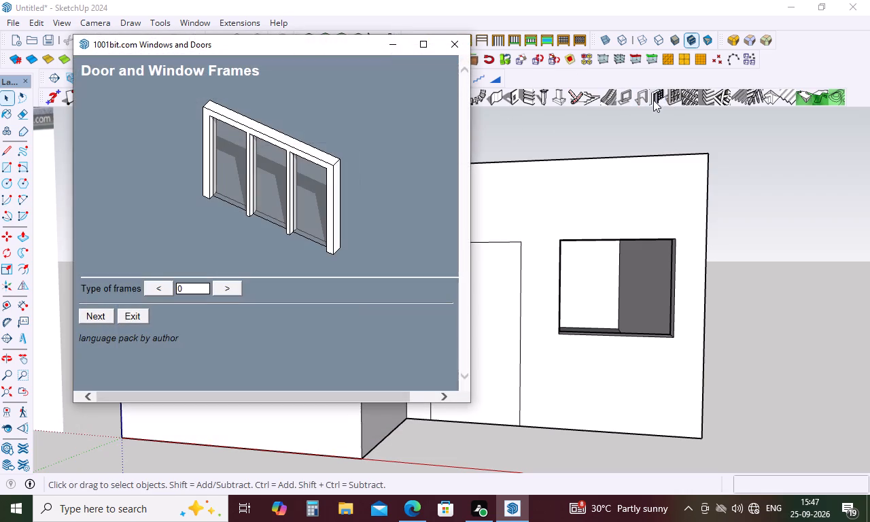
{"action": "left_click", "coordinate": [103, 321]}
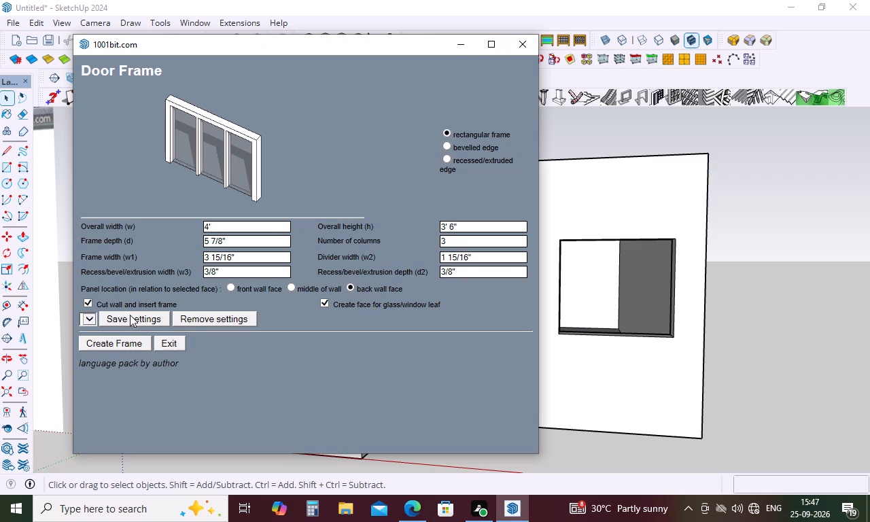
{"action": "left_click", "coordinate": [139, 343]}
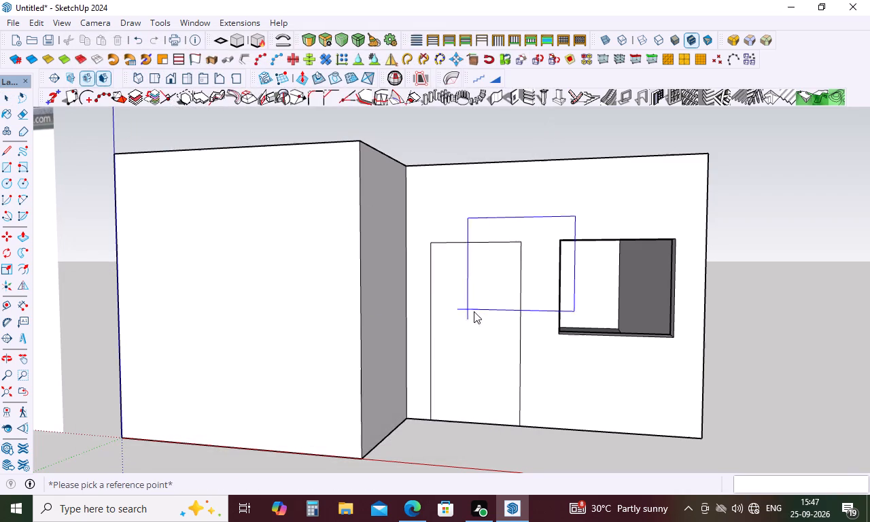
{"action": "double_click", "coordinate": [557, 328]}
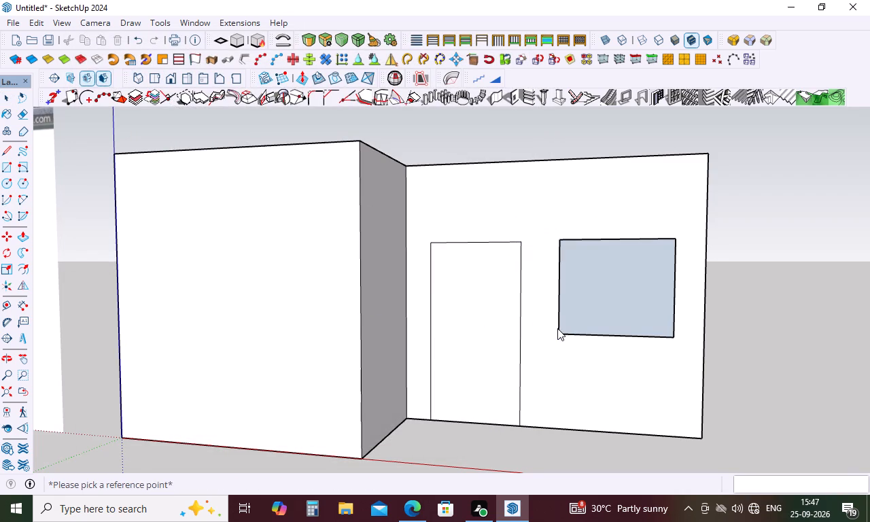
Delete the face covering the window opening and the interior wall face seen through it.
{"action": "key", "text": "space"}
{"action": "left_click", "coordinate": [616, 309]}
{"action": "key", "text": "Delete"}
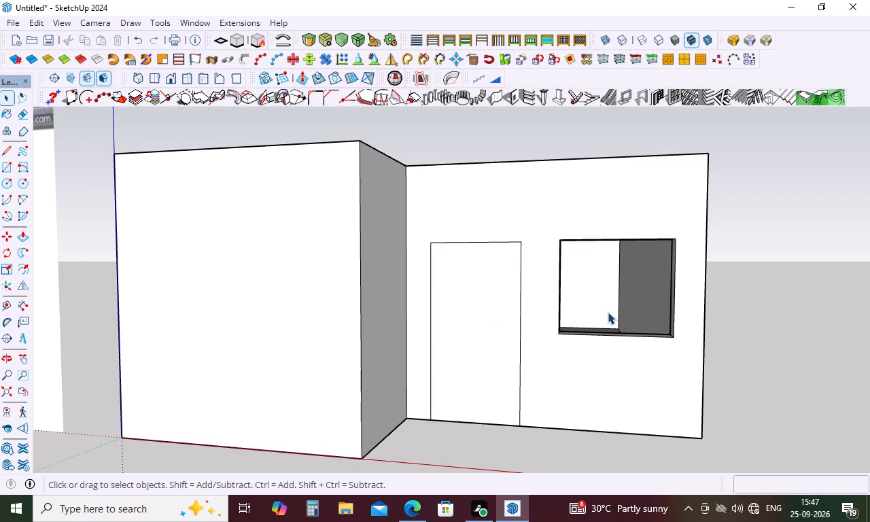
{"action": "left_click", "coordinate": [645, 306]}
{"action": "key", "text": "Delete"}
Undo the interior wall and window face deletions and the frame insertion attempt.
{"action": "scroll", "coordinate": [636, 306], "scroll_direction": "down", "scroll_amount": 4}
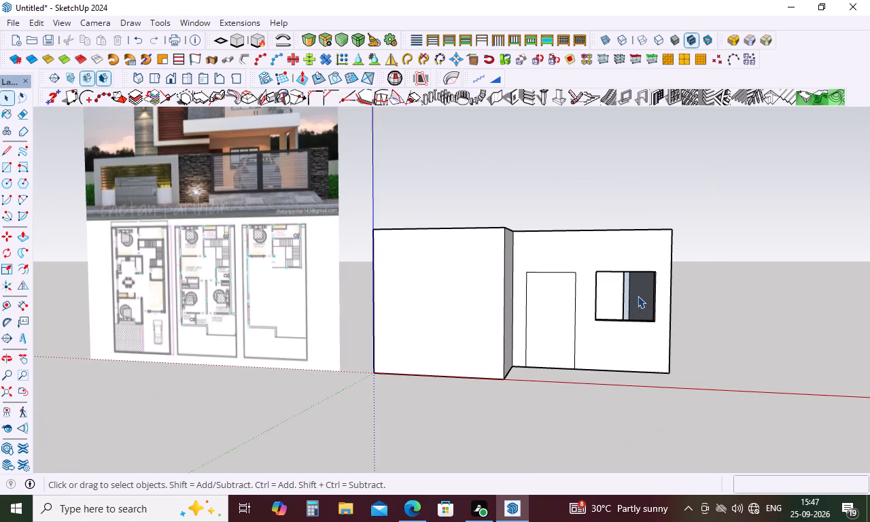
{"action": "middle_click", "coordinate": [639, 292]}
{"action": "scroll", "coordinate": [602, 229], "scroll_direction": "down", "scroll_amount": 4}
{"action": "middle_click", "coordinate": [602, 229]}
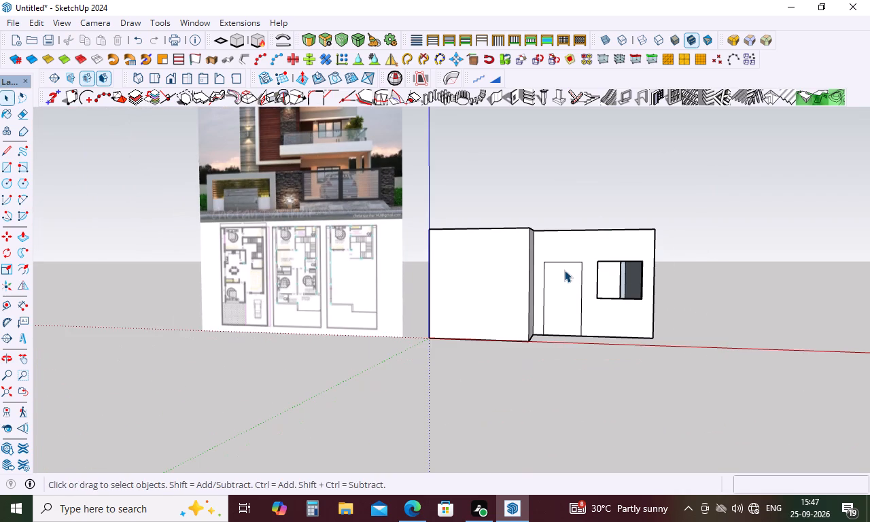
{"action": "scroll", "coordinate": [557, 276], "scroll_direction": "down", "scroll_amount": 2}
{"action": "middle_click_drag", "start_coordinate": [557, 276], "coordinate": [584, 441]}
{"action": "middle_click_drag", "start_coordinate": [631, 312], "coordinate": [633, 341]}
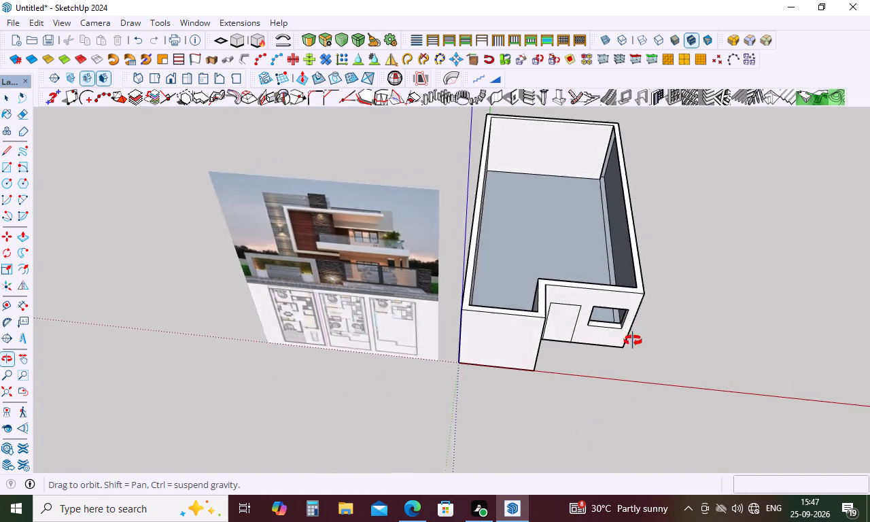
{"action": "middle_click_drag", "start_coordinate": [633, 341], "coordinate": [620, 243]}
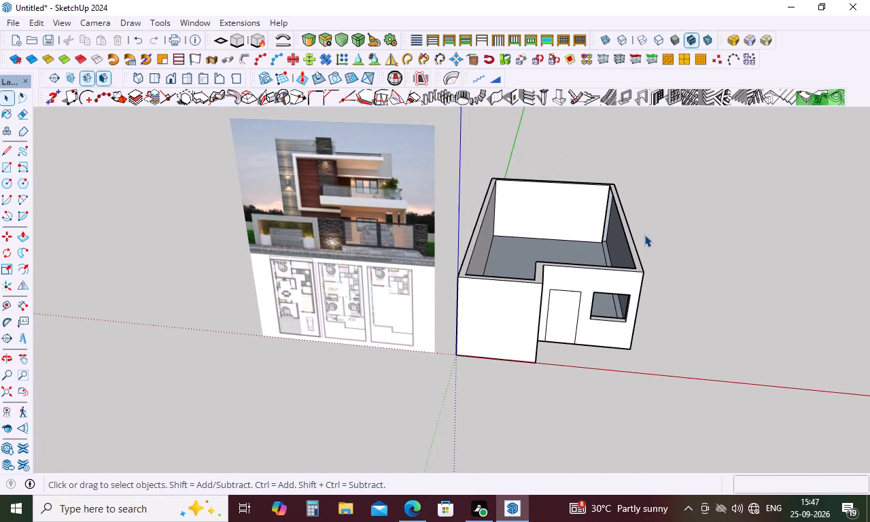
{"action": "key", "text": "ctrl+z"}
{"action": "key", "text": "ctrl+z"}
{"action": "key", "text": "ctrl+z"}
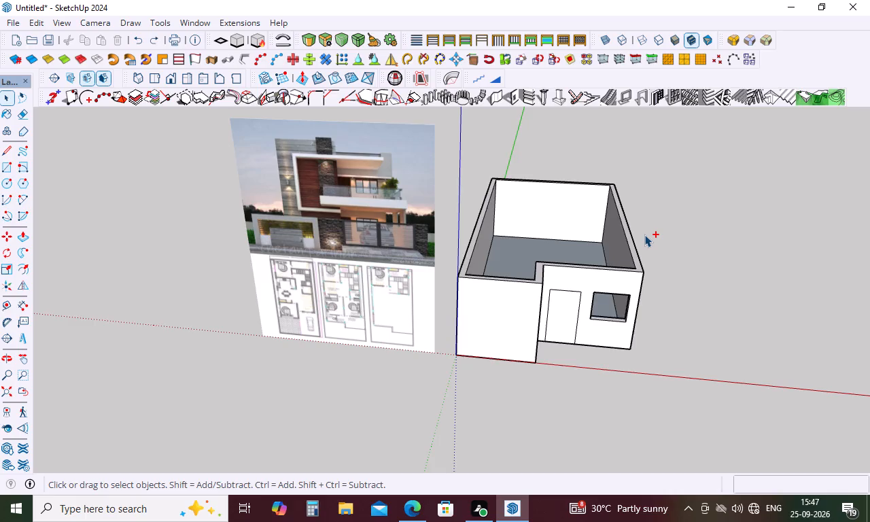
Create a type 0 rectangular frame, 4' by 3' 6" with 2 columns, using the window opening's lower corner nearest the door as reference point.
{"action": "scroll", "coordinate": [631, 300], "scroll_direction": "up", "scroll_amount": 4}
{"action": "middle_click_drag", "start_coordinate": [648, 306], "coordinate": [633, 230]}
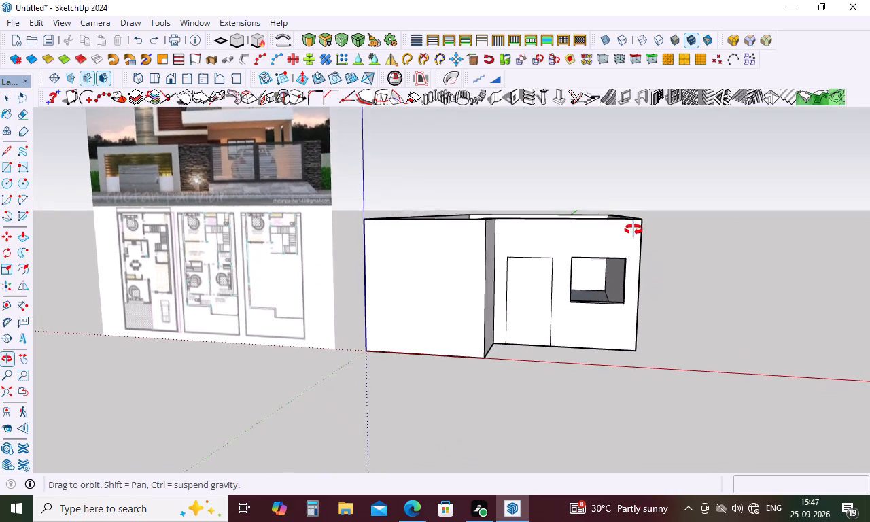
{"action": "middle_click_drag", "start_coordinate": [633, 230], "coordinate": [633, 229]}
{"action": "scroll", "coordinate": [630, 278], "scroll_direction": "up", "scroll_amount": 10}
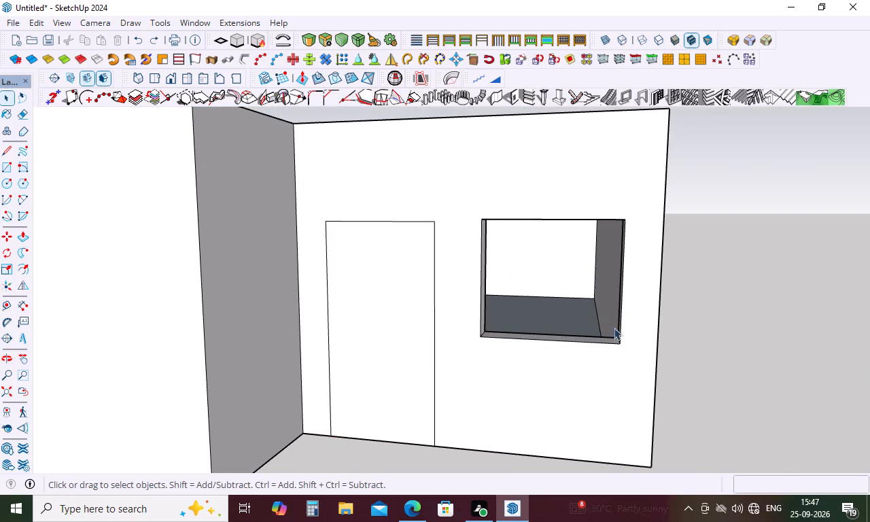
{"action": "left_click", "coordinate": [655, 97]}
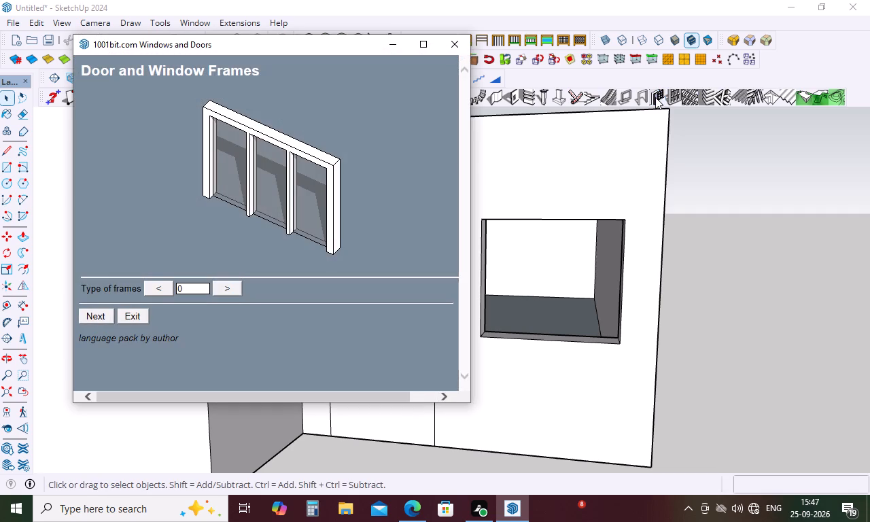
{"action": "left_click", "coordinate": [104, 318]}
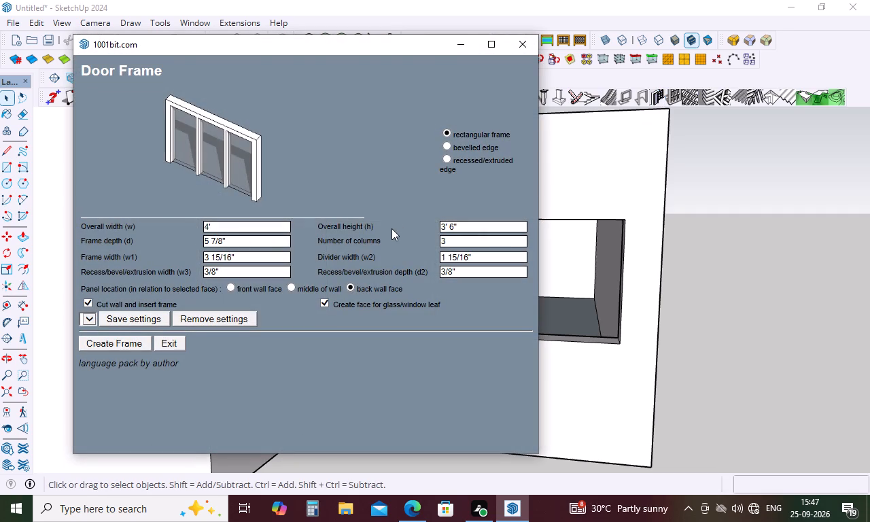
{"action": "left_click", "coordinate": [446, 245]}
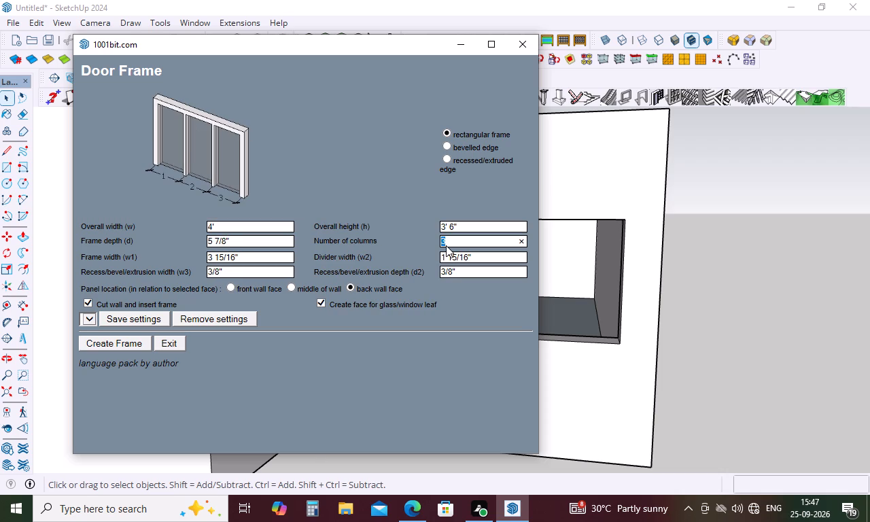
{"action": "key", "text": "BackSpace"}
{"action": "key", "text": "2"}
{"action": "left_click", "coordinate": [116, 342]}
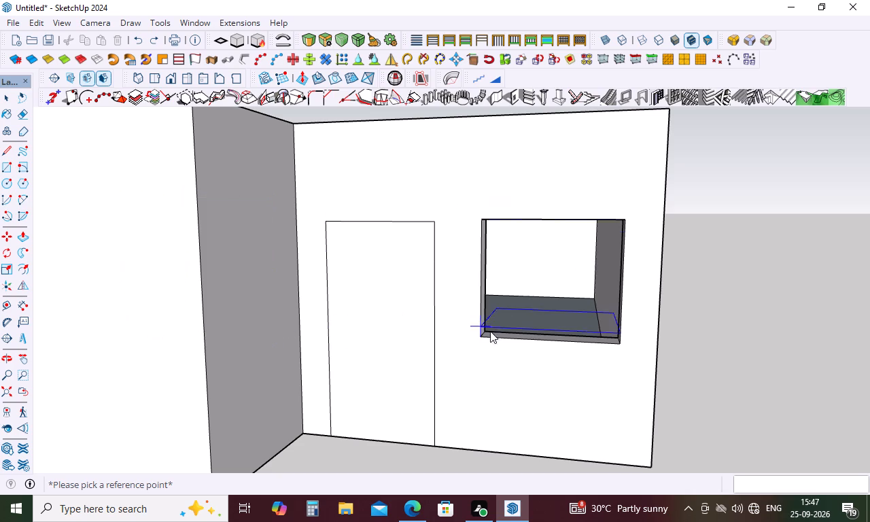
{"action": "left_click", "coordinate": [480, 337]}
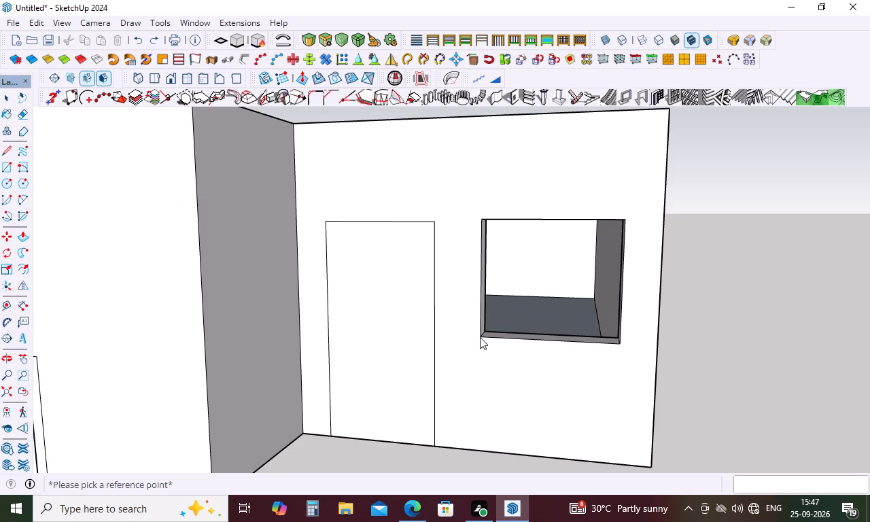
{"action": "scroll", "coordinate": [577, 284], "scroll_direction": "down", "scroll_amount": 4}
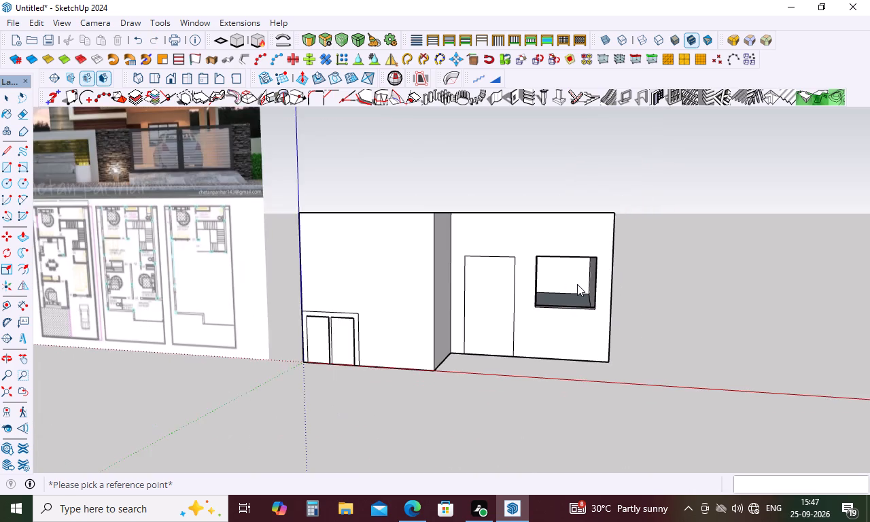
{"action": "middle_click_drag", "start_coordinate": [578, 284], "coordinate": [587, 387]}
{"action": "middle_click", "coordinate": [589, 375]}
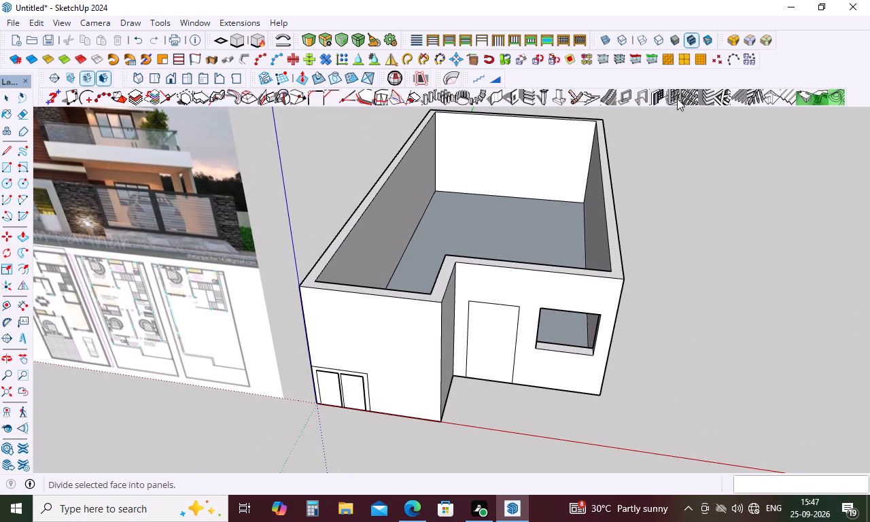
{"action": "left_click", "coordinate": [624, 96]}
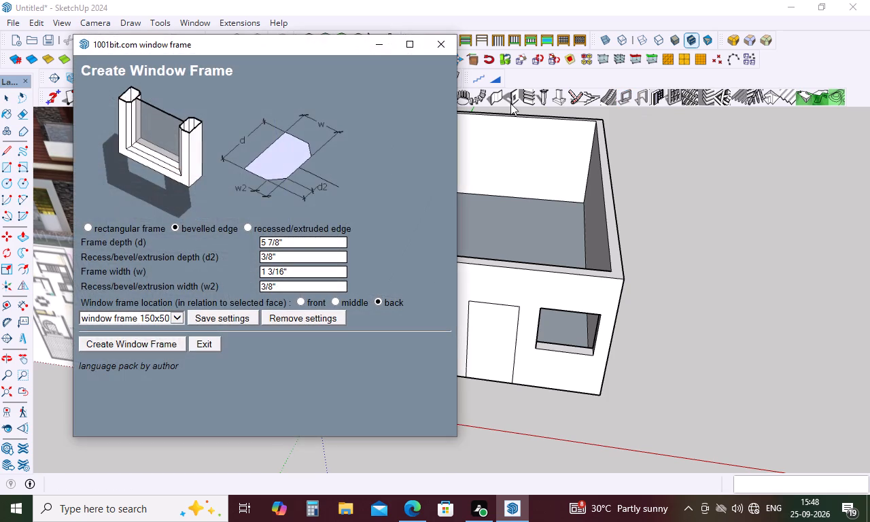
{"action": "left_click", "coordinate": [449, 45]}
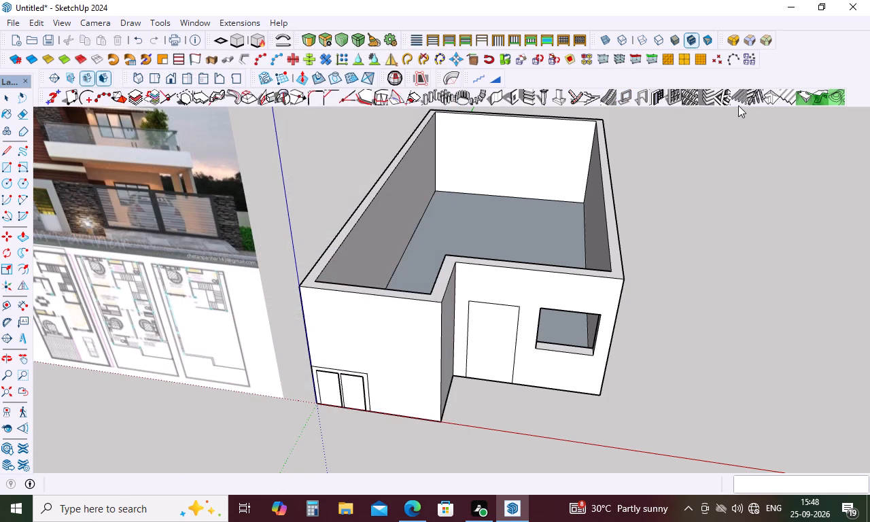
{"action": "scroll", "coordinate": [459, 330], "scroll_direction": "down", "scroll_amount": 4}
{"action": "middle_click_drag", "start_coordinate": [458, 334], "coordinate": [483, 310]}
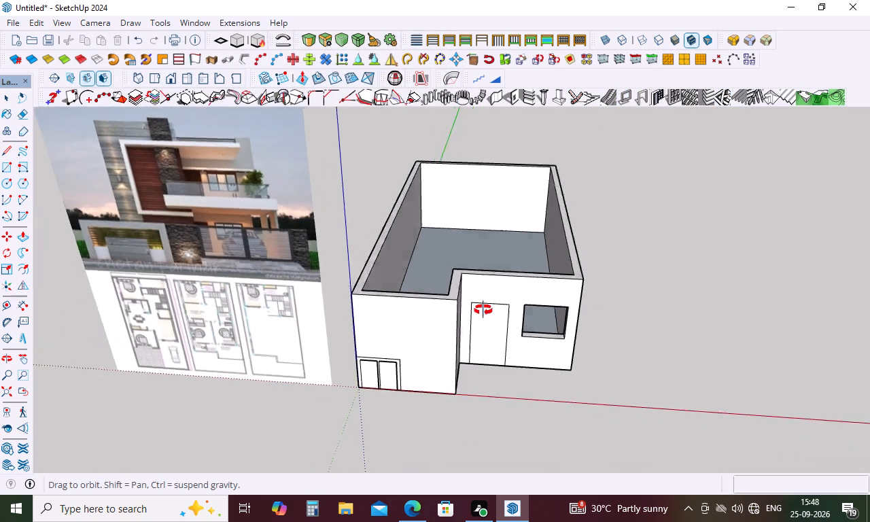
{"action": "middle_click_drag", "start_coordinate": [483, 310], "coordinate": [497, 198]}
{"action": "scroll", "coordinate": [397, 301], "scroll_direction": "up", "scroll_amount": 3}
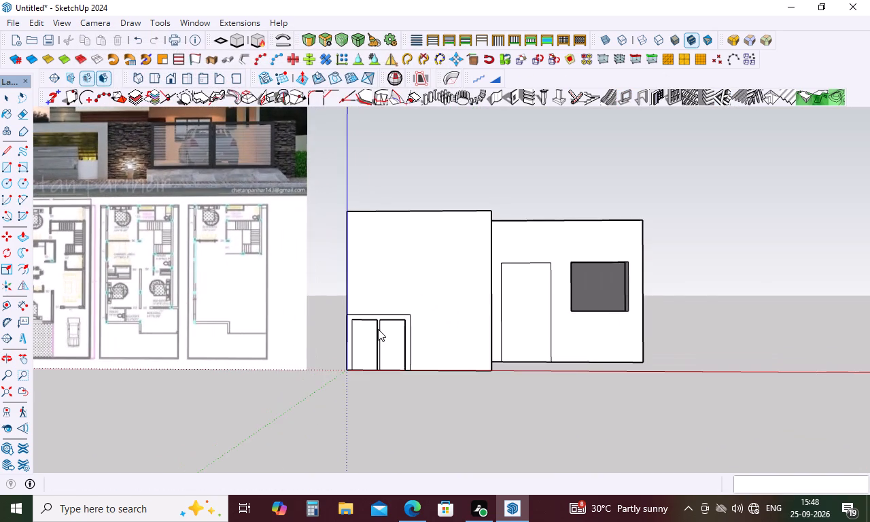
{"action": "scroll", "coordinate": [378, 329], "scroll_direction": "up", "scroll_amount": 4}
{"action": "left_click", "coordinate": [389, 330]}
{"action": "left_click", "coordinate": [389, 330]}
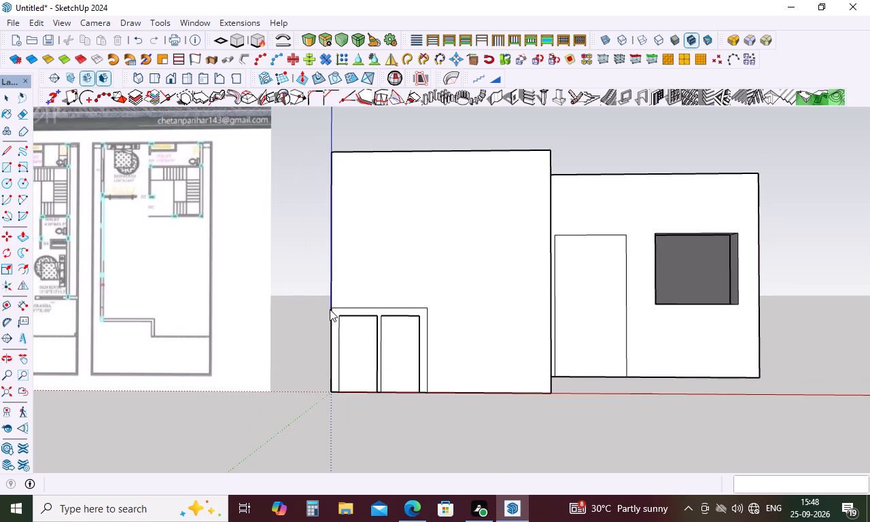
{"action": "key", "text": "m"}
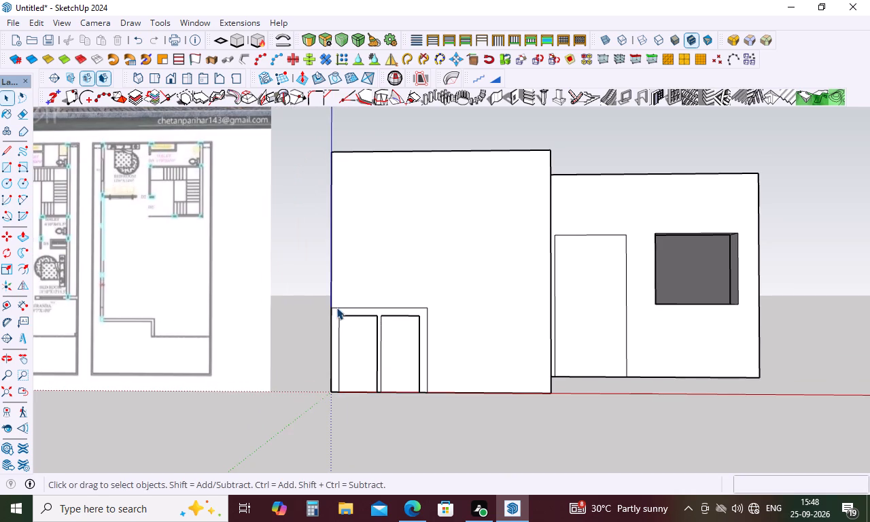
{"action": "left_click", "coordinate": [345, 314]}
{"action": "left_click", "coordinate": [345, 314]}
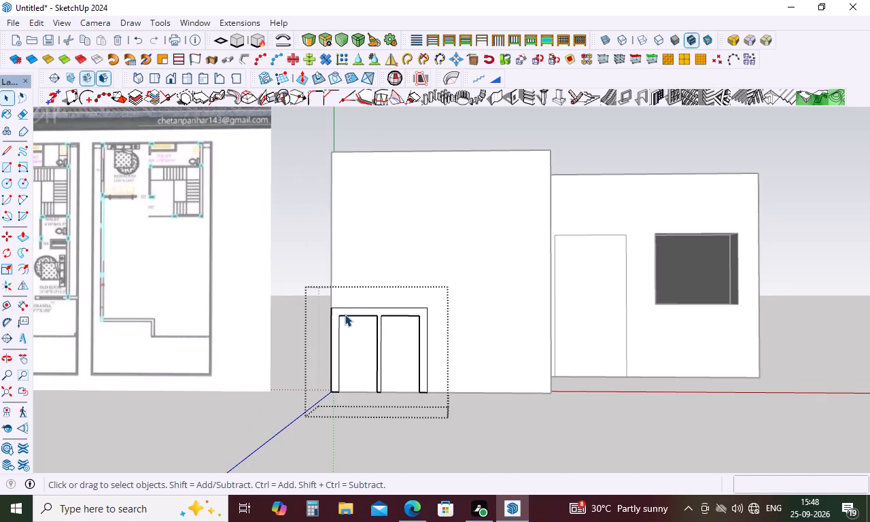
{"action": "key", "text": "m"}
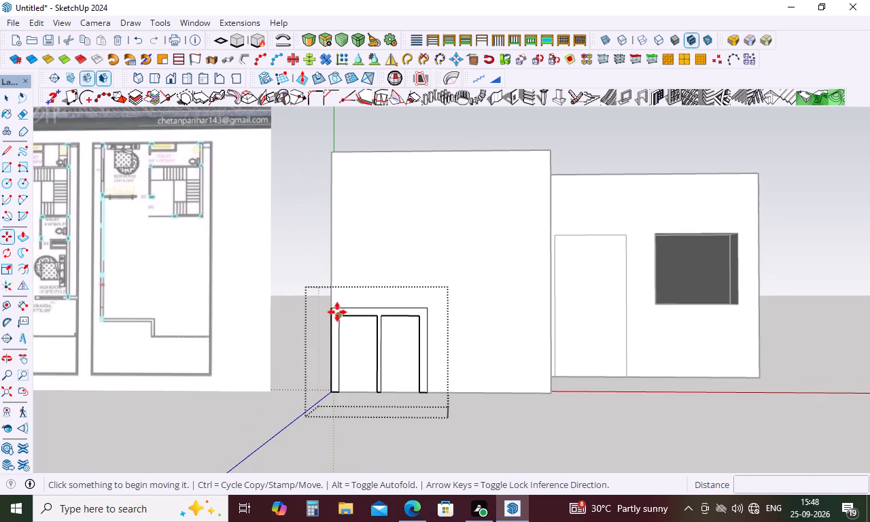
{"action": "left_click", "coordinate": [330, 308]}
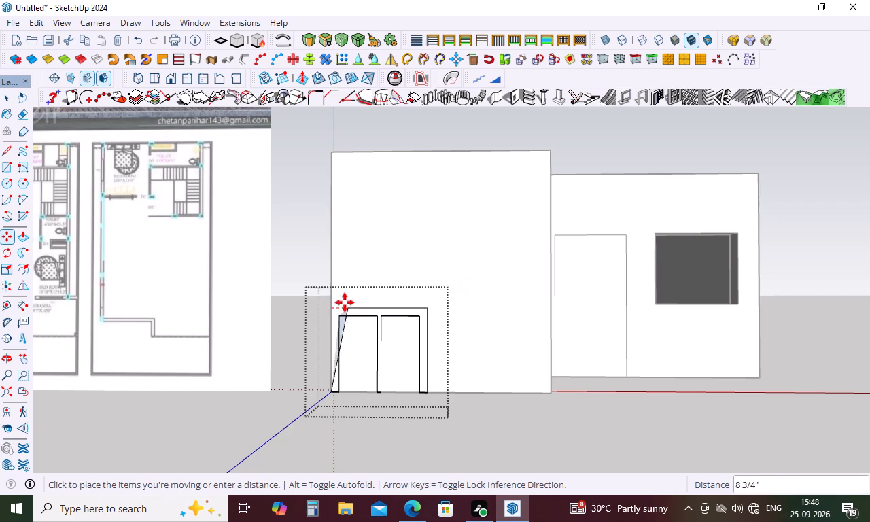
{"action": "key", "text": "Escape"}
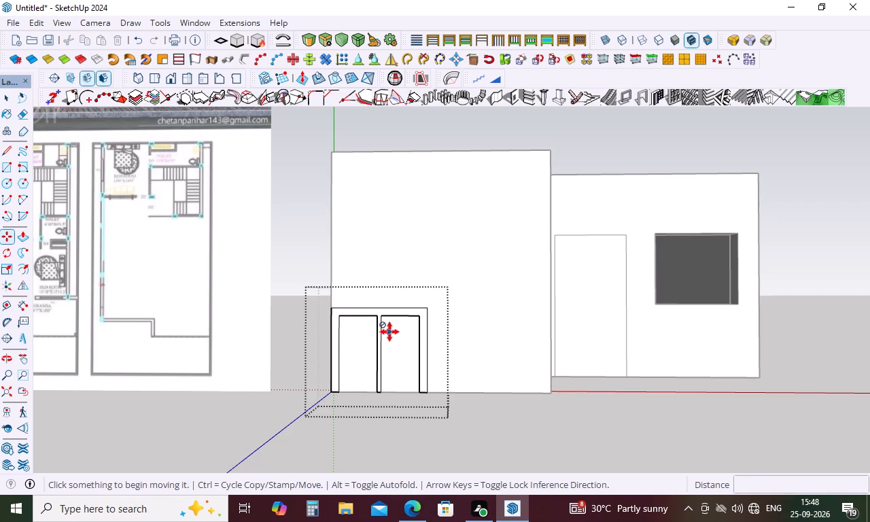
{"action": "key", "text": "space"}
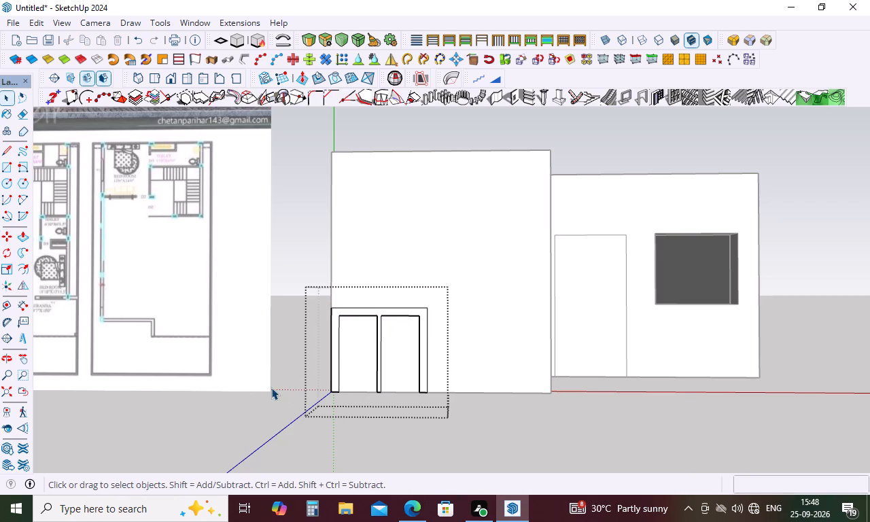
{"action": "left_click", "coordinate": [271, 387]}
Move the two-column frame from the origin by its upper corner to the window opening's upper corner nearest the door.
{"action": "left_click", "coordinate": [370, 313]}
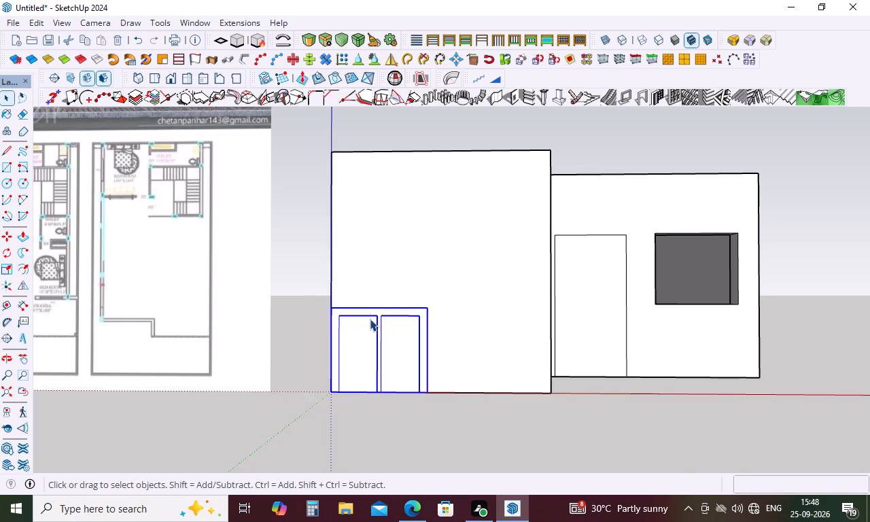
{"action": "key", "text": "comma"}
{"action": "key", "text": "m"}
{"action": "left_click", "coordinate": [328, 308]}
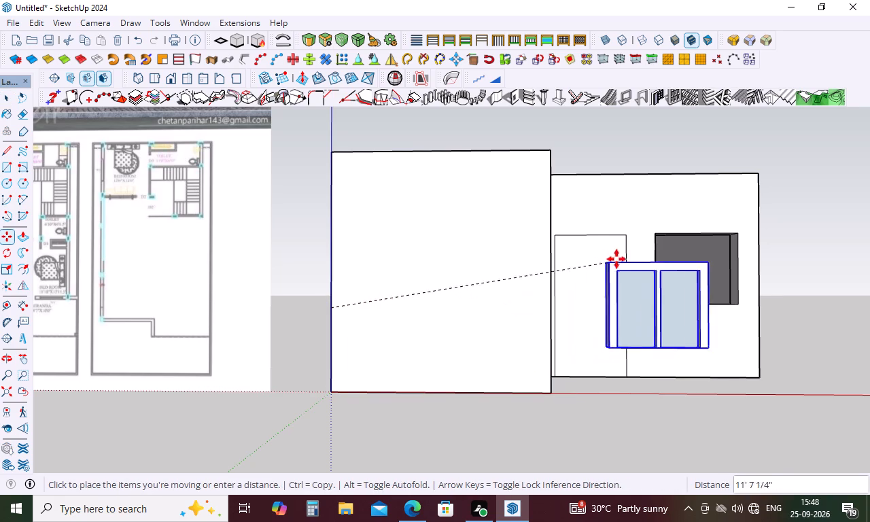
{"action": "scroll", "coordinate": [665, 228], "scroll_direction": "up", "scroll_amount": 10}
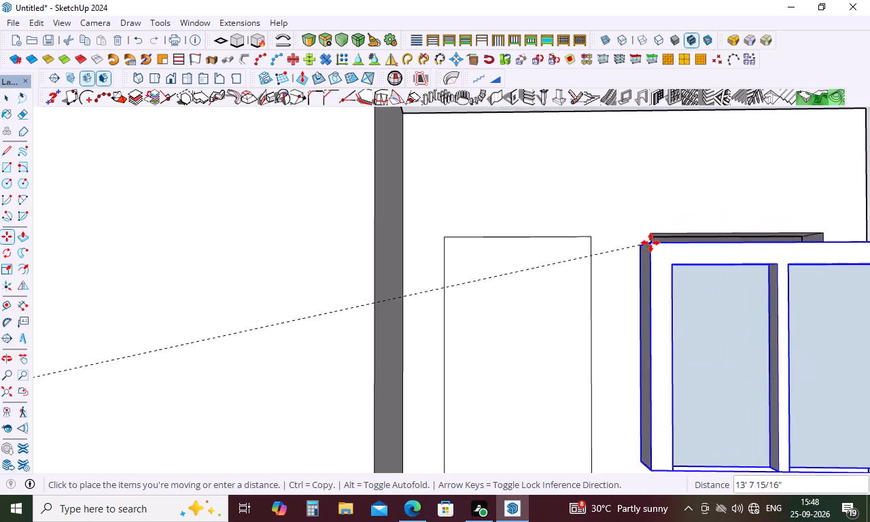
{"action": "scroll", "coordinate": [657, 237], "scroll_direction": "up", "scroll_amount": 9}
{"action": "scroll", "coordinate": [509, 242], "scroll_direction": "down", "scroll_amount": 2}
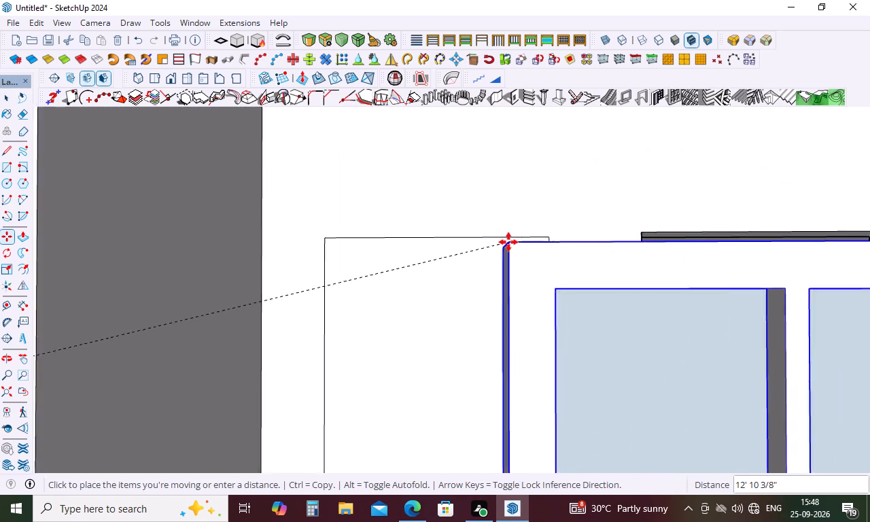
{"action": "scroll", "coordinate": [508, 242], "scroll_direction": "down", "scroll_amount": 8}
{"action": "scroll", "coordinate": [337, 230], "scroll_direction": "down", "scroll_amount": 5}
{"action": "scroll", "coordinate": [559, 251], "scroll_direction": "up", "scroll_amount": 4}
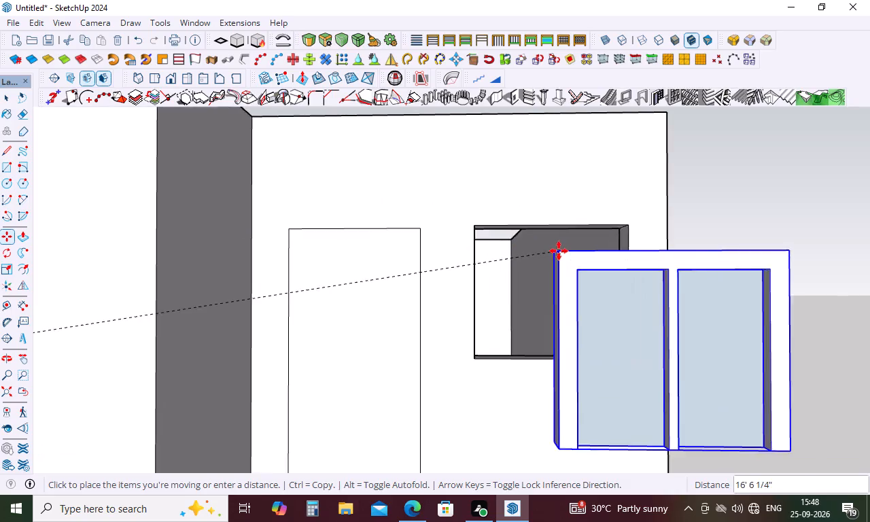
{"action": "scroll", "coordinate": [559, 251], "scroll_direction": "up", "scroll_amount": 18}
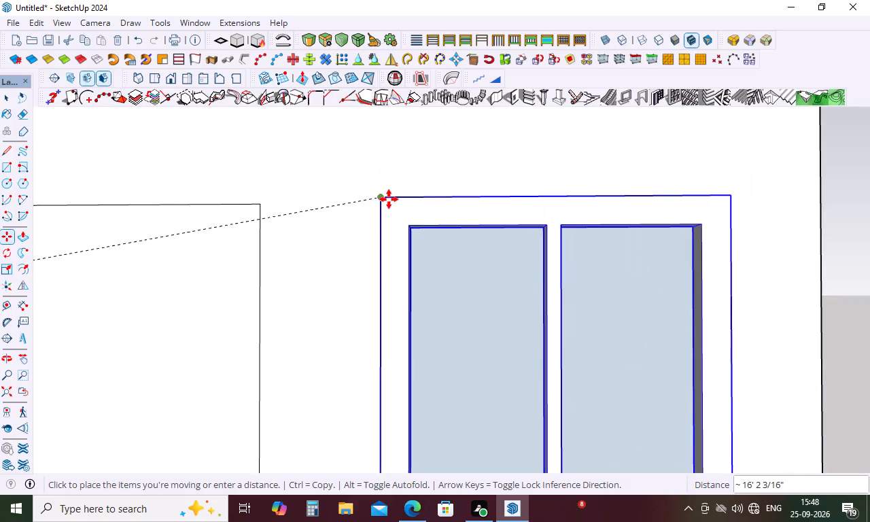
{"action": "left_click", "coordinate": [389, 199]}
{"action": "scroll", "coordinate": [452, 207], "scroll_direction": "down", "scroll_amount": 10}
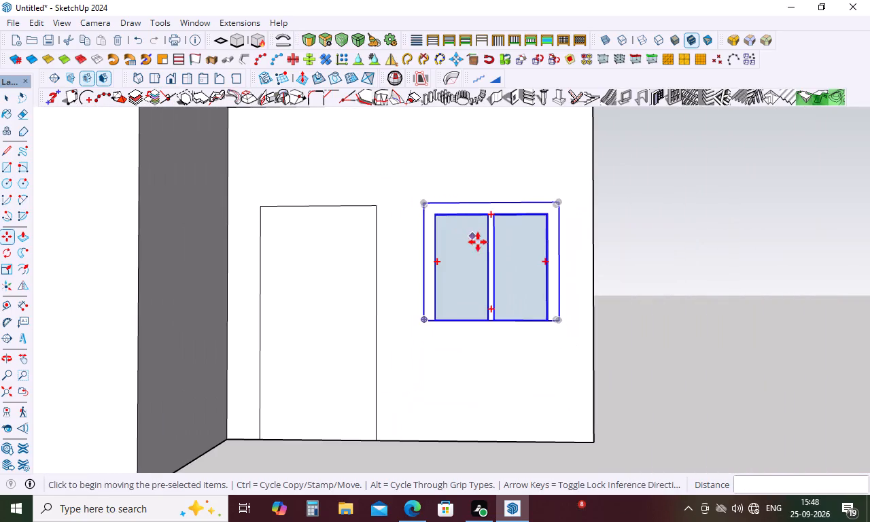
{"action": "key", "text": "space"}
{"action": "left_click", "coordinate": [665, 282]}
Delete the two-column frame from the window opening in the recessed front wall.
{"action": "scroll", "coordinate": [597, 275], "scroll_direction": "down", "scroll_amount": 5}
{"action": "middle_click_drag", "start_coordinate": [597, 275], "coordinate": [596, 285]}
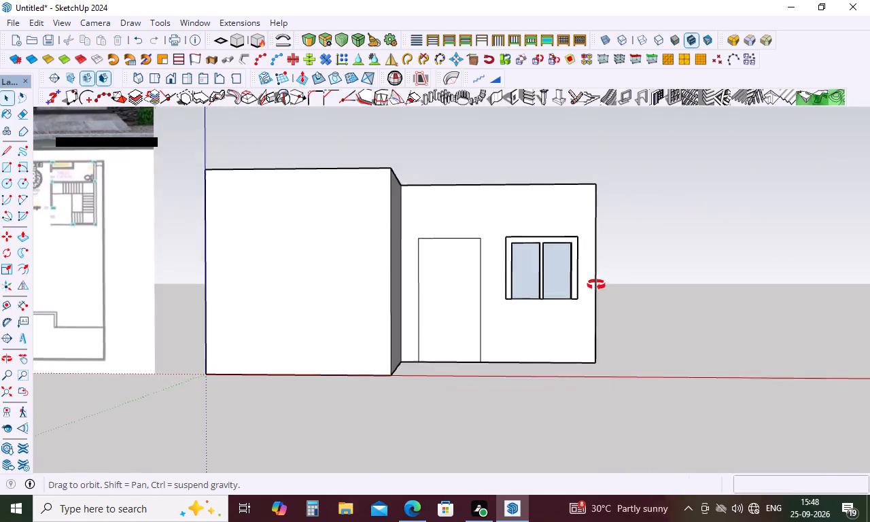
{"action": "middle_click_drag", "start_coordinate": [596, 285], "coordinate": [595, 362]}
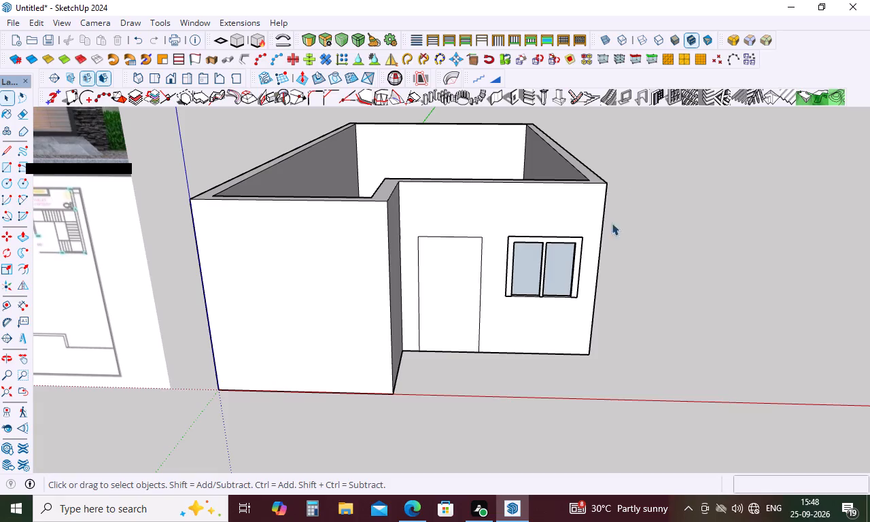
{"action": "scroll", "coordinate": [585, 244], "scroll_direction": "up", "scroll_amount": 8}
{"action": "middle_click_drag", "start_coordinate": [593, 258], "coordinate": [589, 181]}
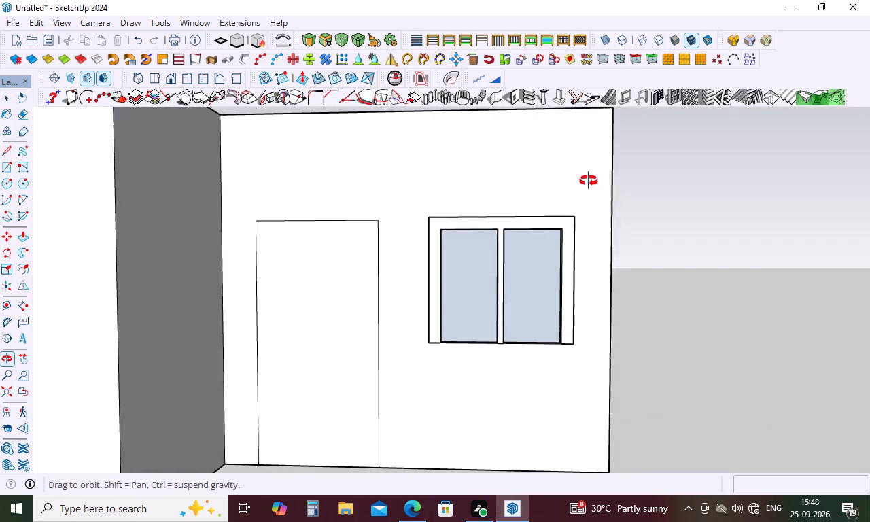
{"action": "middle_click_drag", "start_coordinate": [589, 181], "coordinate": [588, 179]}
{"action": "scroll", "coordinate": [588, 179], "scroll_direction": "down", "scroll_amount": 4}
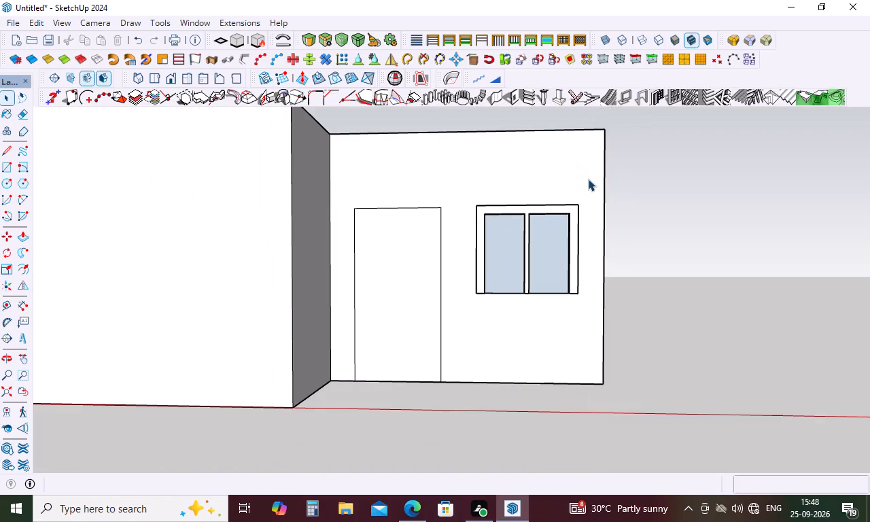
{"action": "left_click", "coordinate": [570, 251]}
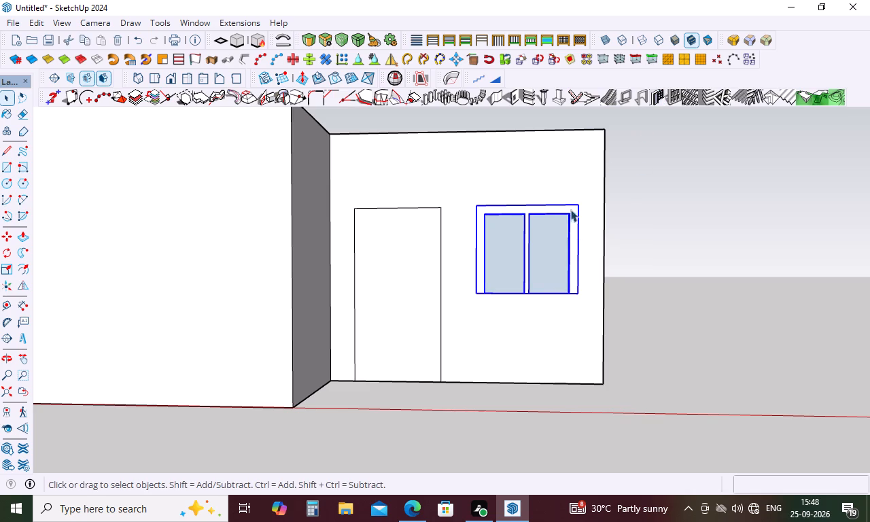
{"action": "key", "text": "Delete"}
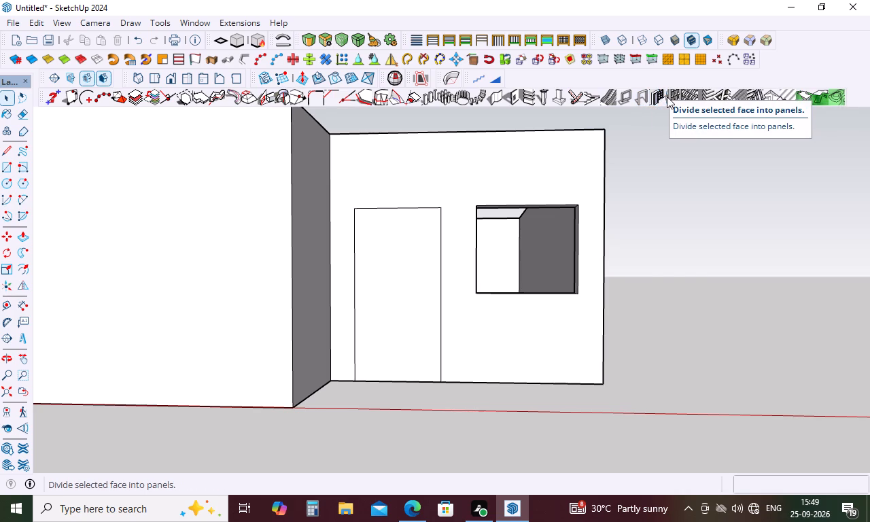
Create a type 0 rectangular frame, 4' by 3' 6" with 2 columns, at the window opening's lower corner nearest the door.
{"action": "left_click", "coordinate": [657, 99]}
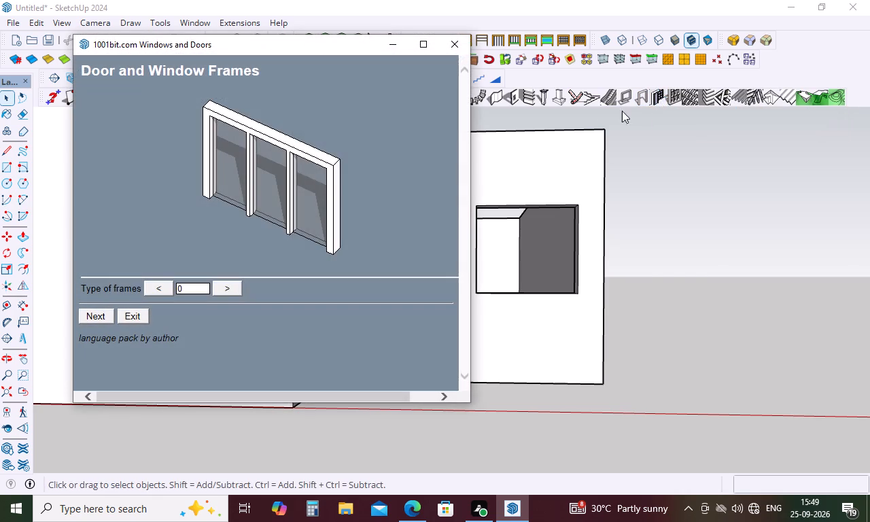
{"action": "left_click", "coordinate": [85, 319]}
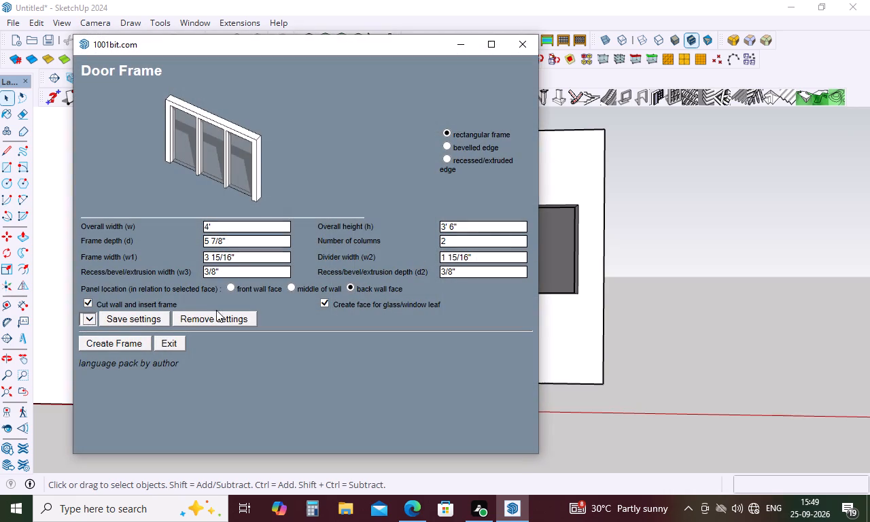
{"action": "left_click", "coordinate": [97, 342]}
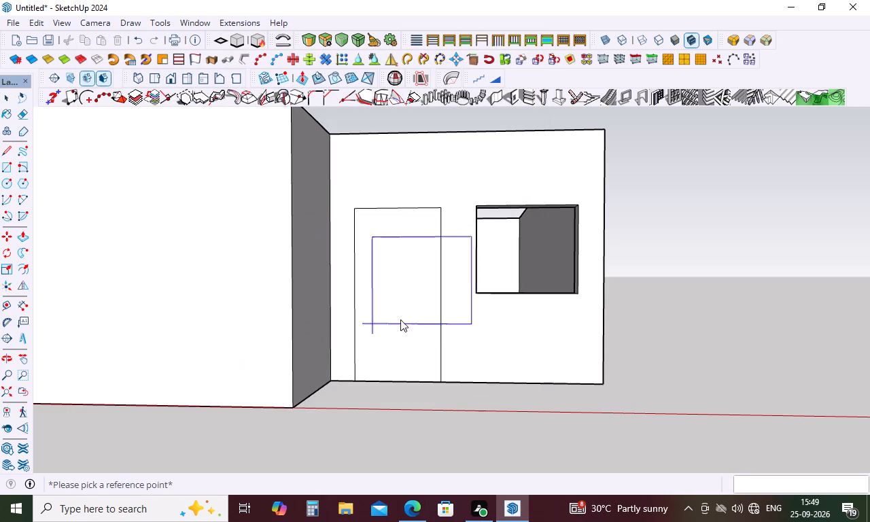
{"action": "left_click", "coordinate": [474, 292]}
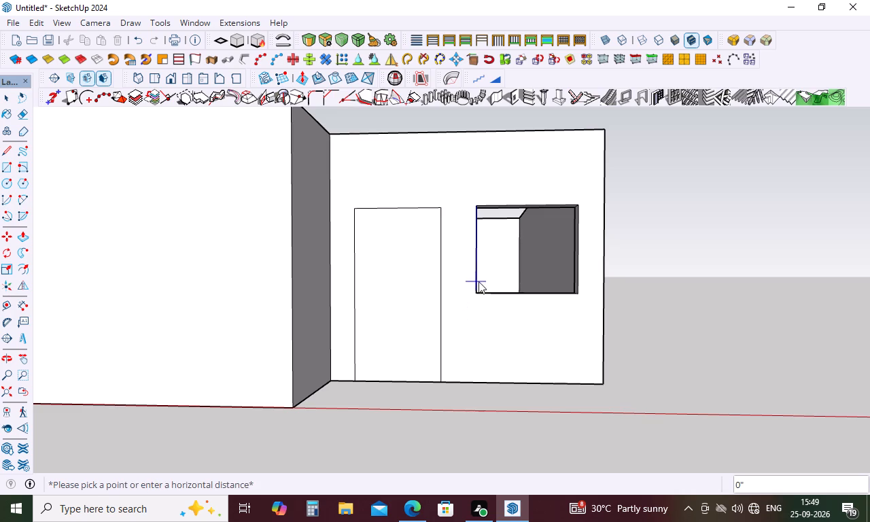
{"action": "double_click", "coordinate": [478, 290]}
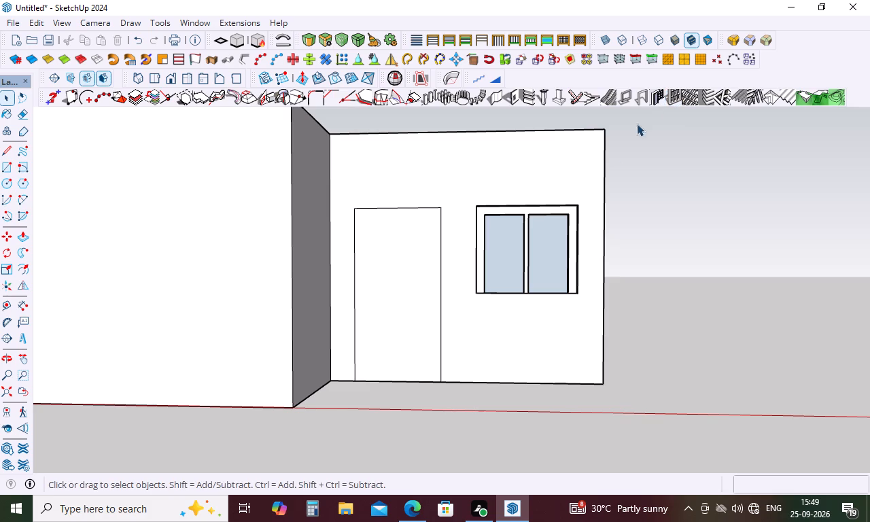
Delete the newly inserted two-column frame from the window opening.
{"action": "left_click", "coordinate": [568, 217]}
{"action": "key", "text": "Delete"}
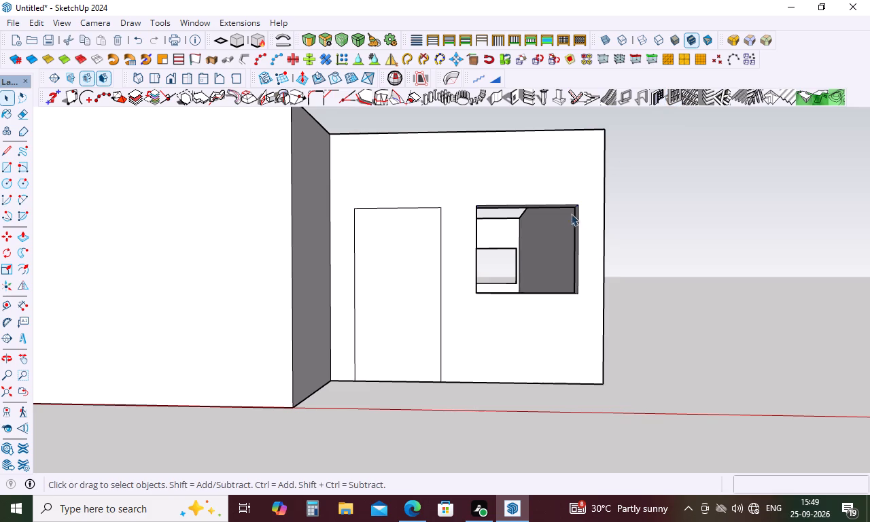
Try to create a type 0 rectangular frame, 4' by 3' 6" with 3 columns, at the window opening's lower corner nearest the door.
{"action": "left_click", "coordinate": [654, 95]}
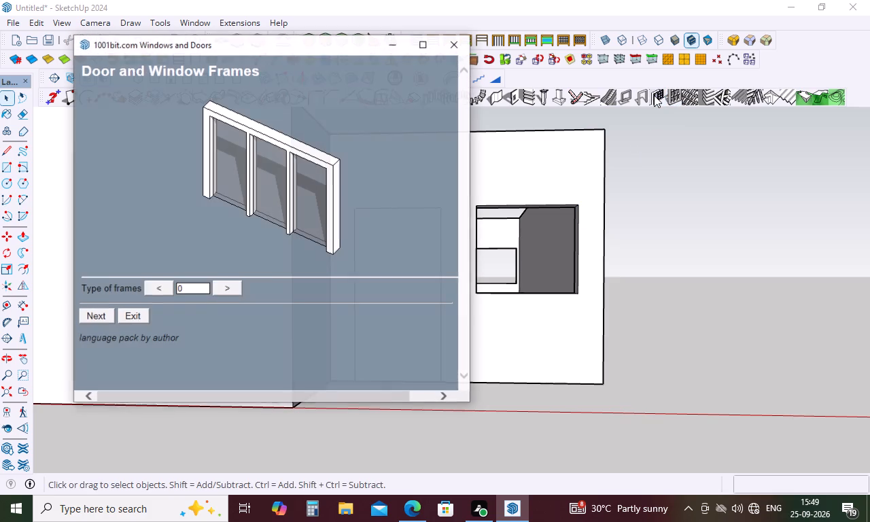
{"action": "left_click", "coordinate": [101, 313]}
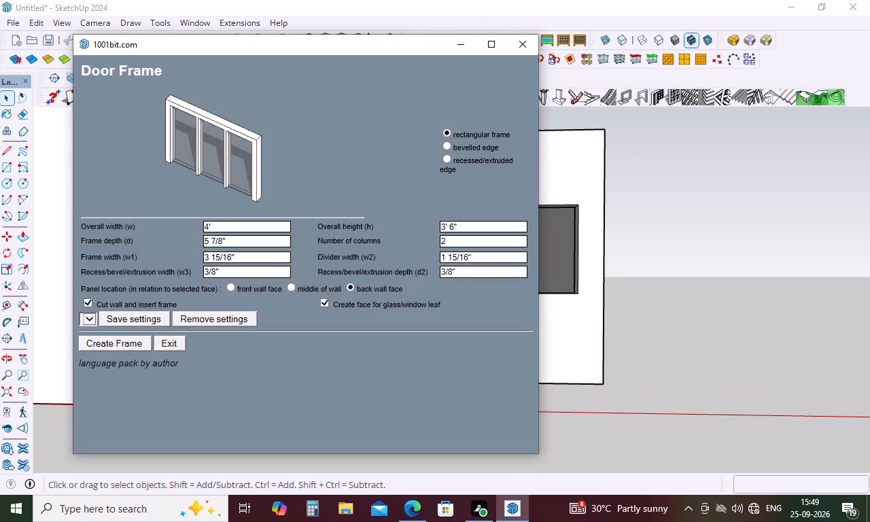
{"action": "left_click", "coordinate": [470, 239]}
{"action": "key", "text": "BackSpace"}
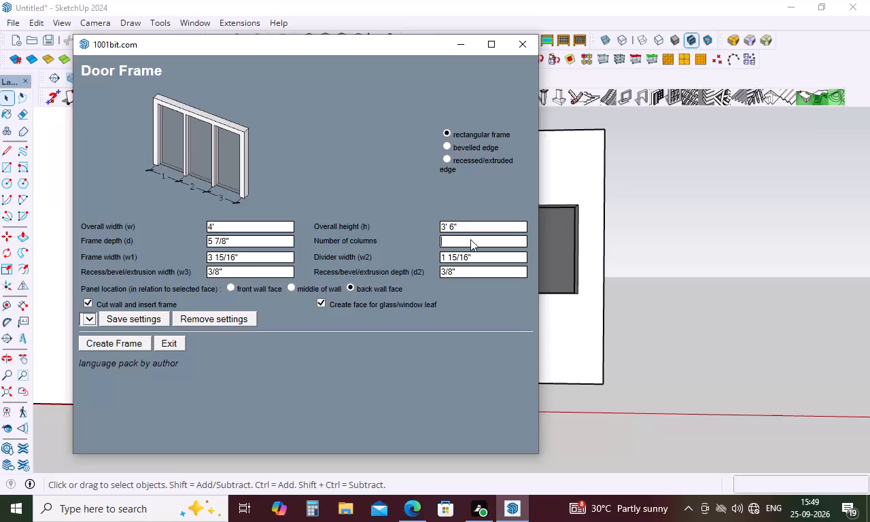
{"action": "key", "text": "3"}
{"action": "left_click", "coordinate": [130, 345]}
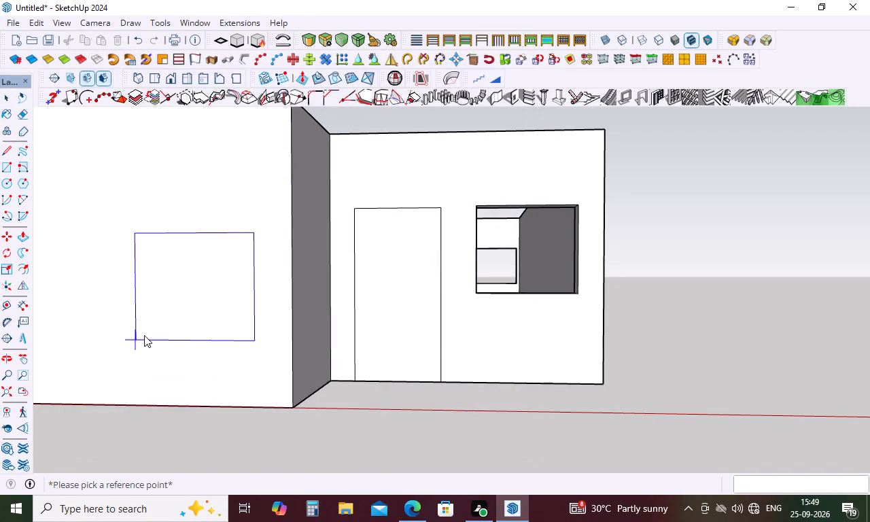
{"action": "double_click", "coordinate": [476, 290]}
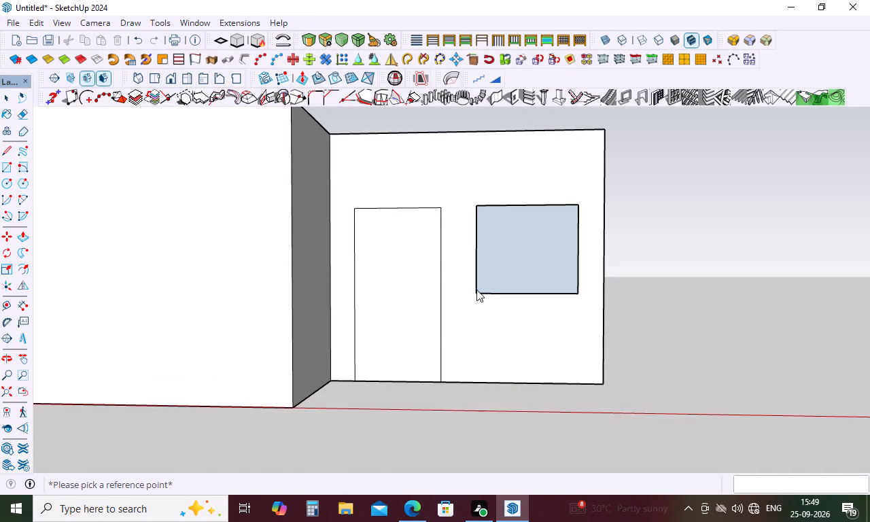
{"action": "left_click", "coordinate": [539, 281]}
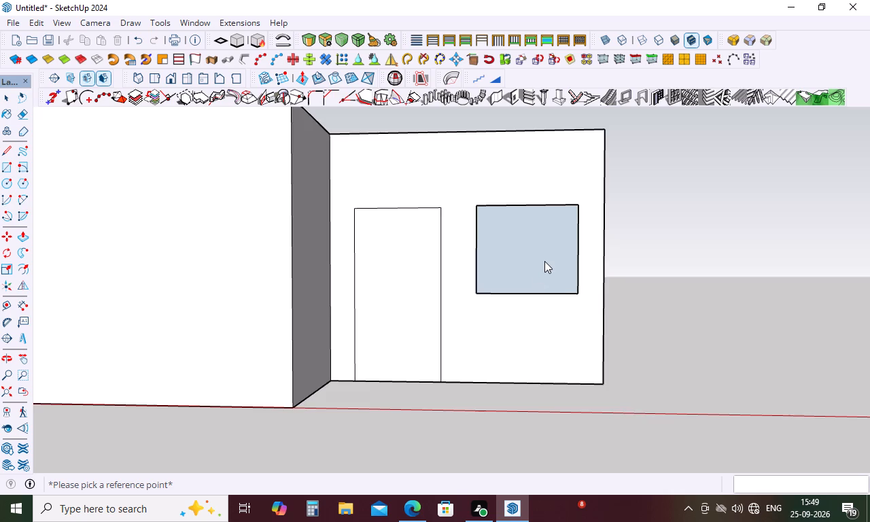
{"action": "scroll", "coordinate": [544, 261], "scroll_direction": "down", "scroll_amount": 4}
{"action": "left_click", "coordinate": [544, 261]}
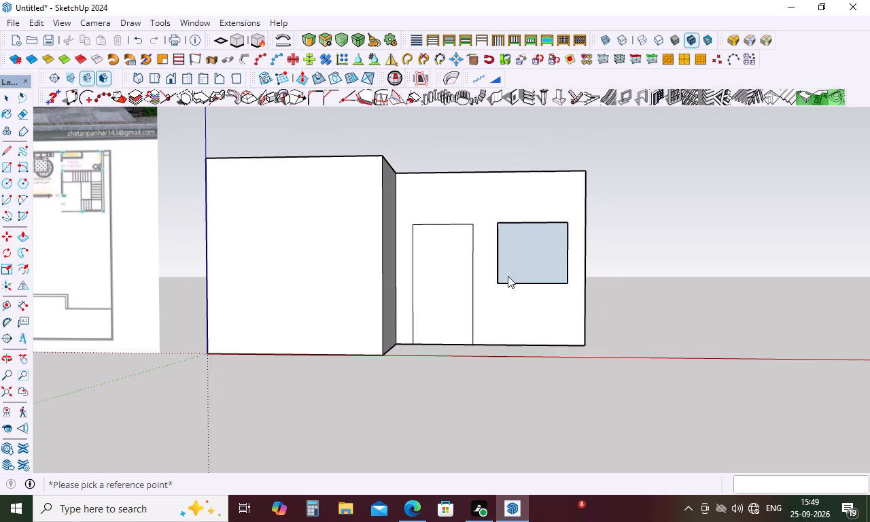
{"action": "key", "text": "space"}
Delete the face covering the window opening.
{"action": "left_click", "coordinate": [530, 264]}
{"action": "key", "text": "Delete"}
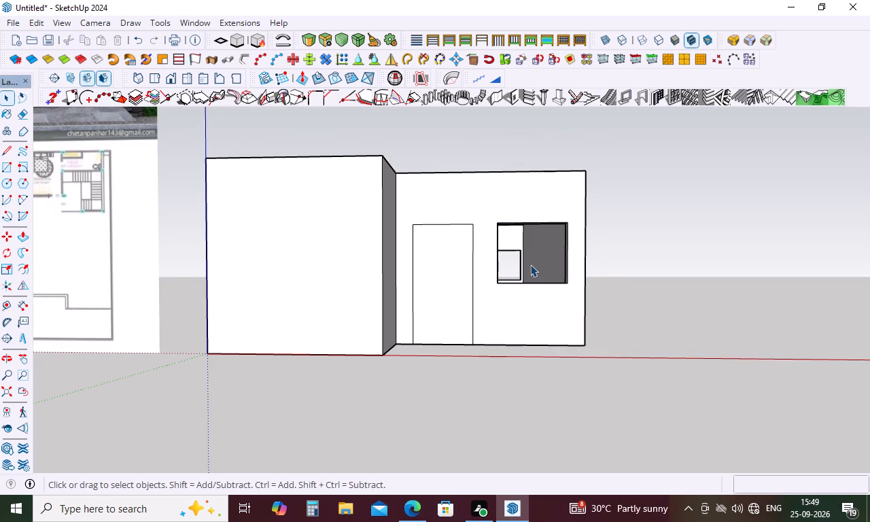
Create the type 0 rectangular frame, 4' by 3' 6" with 3 columns, again at the window opening's lower corner nearest the door.
{"action": "scroll", "coordinate": [667, 94], "scroll_direction": "up", "scroll_amount": 4}
{"action": "left_click", "coordinate": [655, 96]}
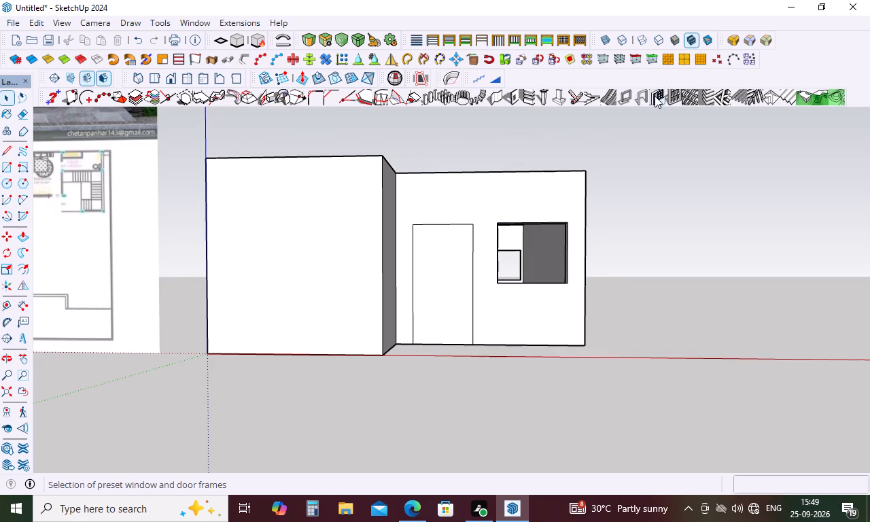
{"action": "left_click", "coordinate": [97, 314]}
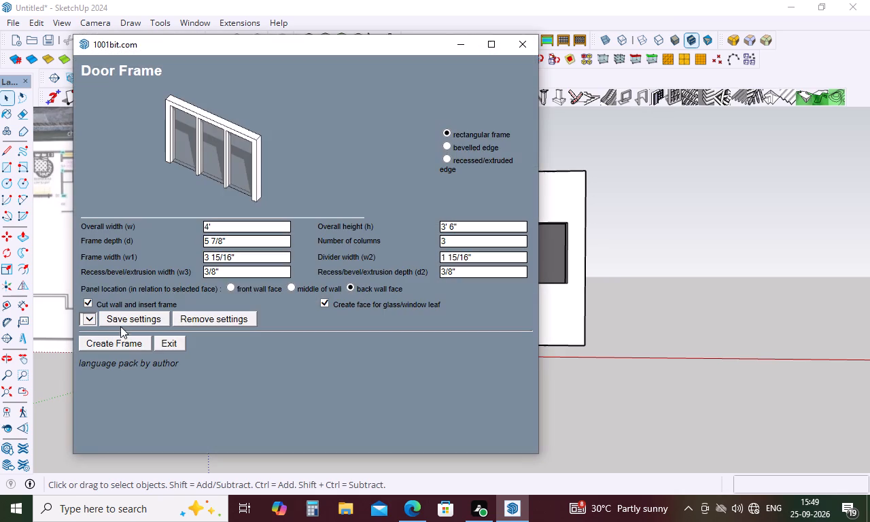
{"action": "left_click", "coordinate": [122, 342]}
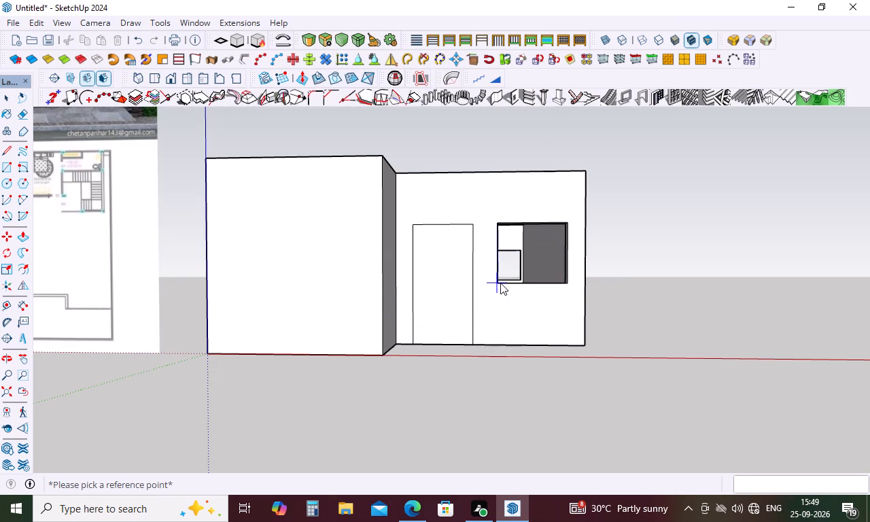
{"action": "left_click", "coordinate": [500, 283]}
{"action": "left_click", "coordinate": [500, 283]}
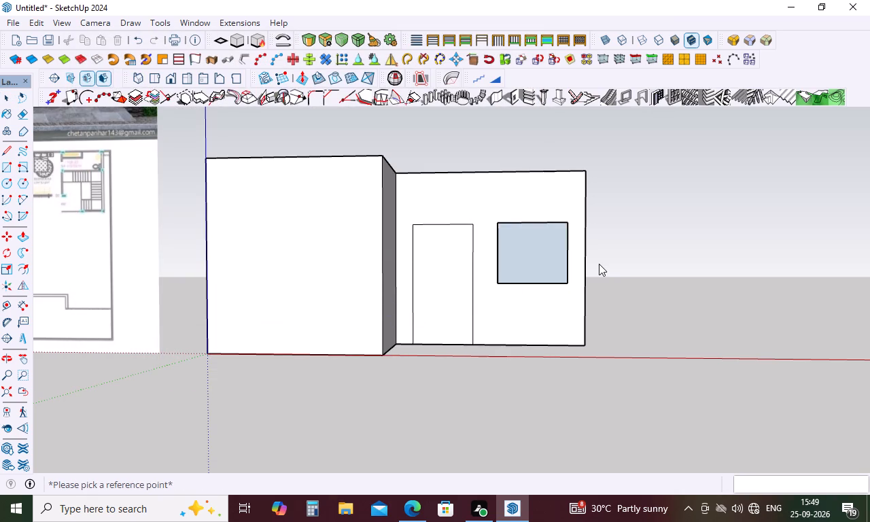
{"action": "key", "text": "space"}
Examine the frame just inserted in the recessed wall's window opening from above, behind and in front.
{"action": "left_click", "coordinate": [549, 271]}
{"action": "middle_click_drag", "start_coordinate": [598, 234], "coordinate": [585, 443]}
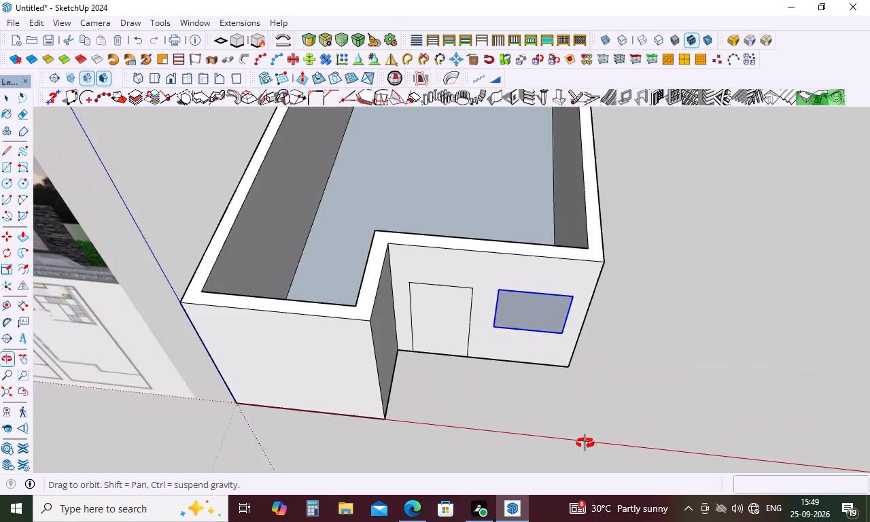
{"action": "middle_click_drag", "start_coordinate": [585, 443], "coordinate": [585, 447]}
{"action": "middle_click_drag", "start_coordinate": [538, 314], "coordinate": [561, 493]}
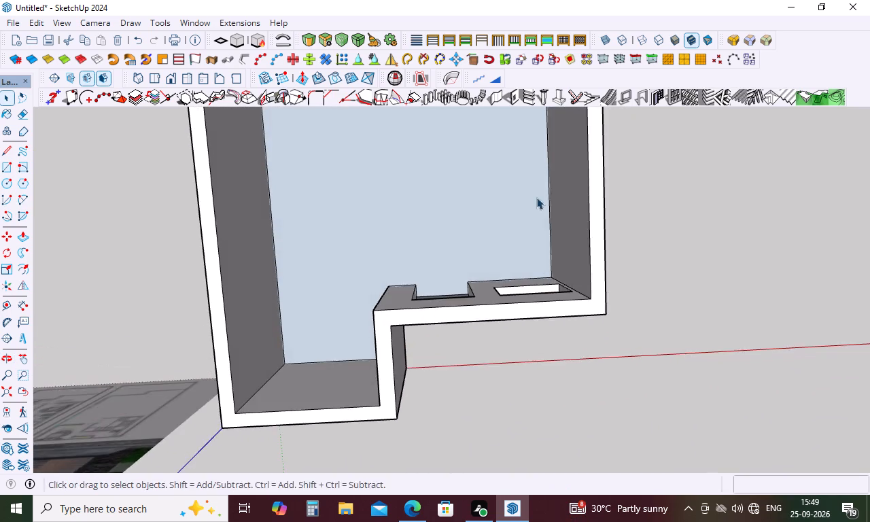
{"action": "middle_click_drag", "start_coordinate": [536, 198], "coordinate": [568, 158]}
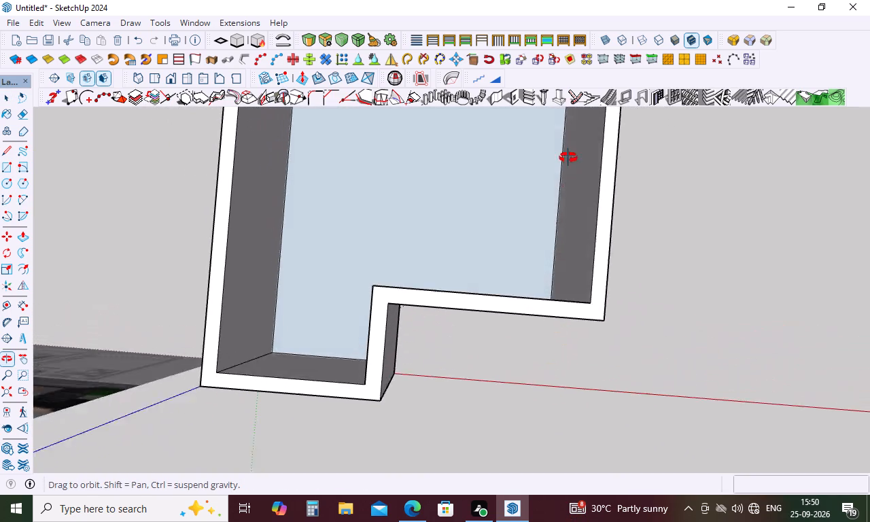
{"action": "middle_click_drag", "start_coordinate": [568, 158], "coordinate": [569, 90]}
{"action": "middle_click_drag", "start_coordinate": [574, 309], "coordinate": [551, 122]}
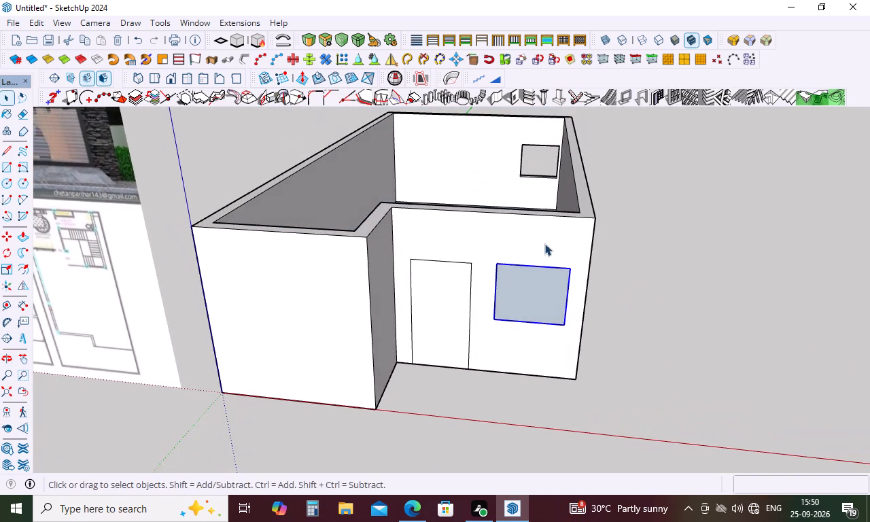
{"action": "middle_click_drag", "start_coordinate": [556, 289], "coordinate": [575, 239]}
{"action": "key", "text": "space"}
{"action": "left_click", "coordinate": [666, 203]}
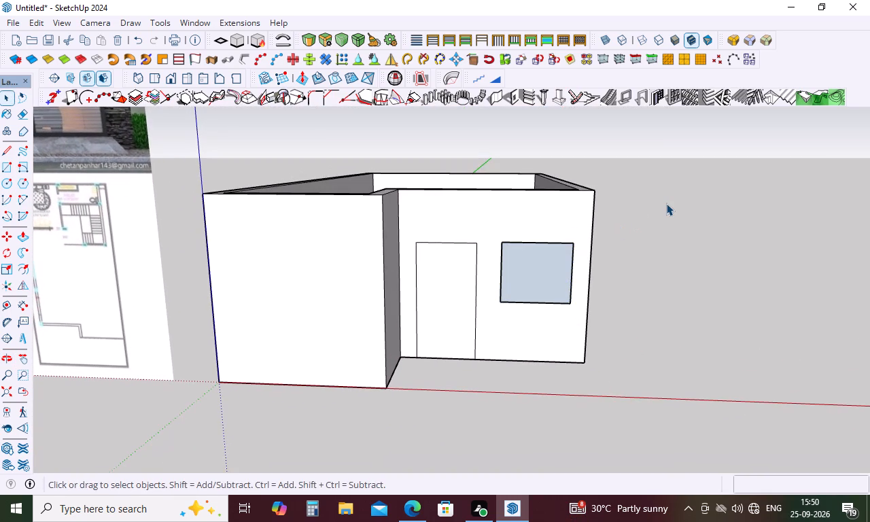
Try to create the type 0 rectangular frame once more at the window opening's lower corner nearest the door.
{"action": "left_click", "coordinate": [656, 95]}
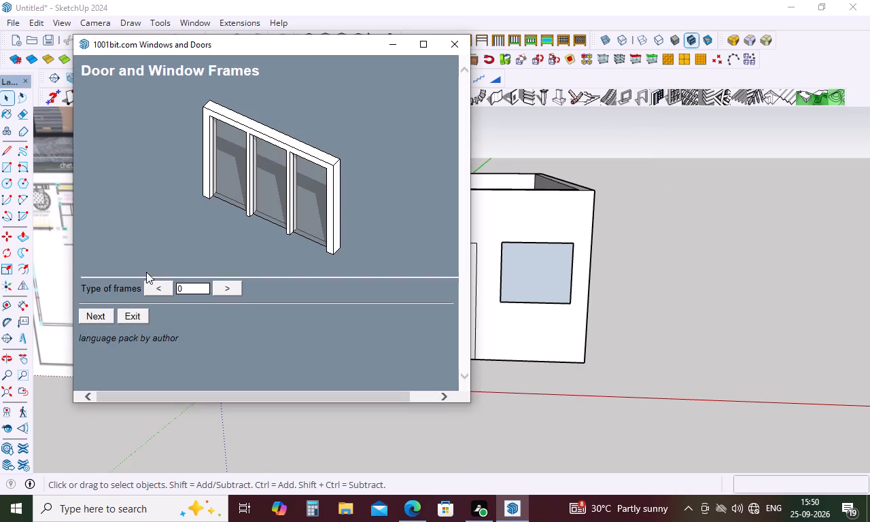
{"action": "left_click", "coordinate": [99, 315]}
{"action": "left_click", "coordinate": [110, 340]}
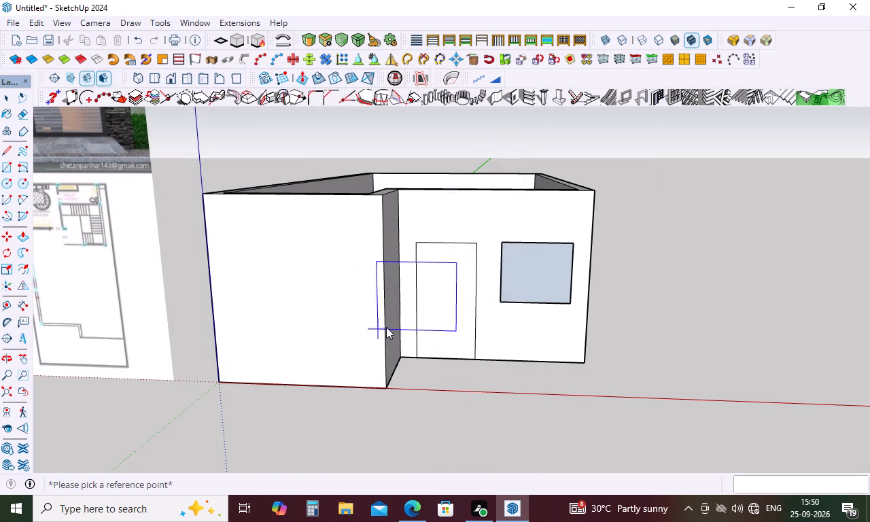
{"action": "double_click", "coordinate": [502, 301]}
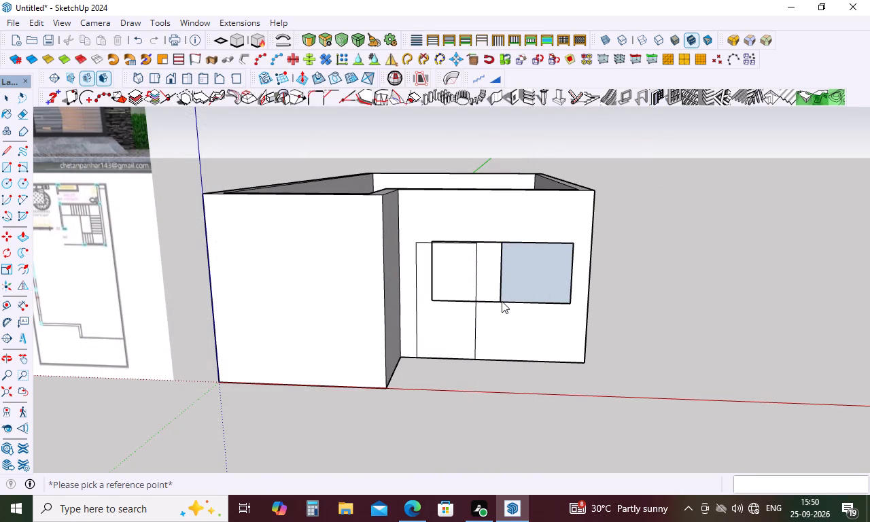
Undo the misplaced frame and the earlier frame attempts, back to a plain white face within the window outline.
{"action": "key", "text": "ctrl+z"}
{"action": "key", "text": "ctrl+z"}
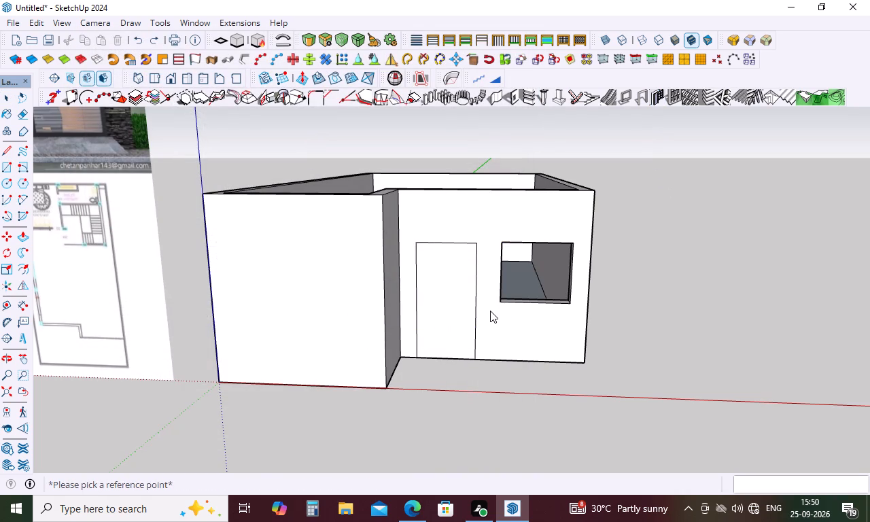
{"action": "key", "text": "ctrl+z"}
{"action": "key", "text": "ctrl+z"}
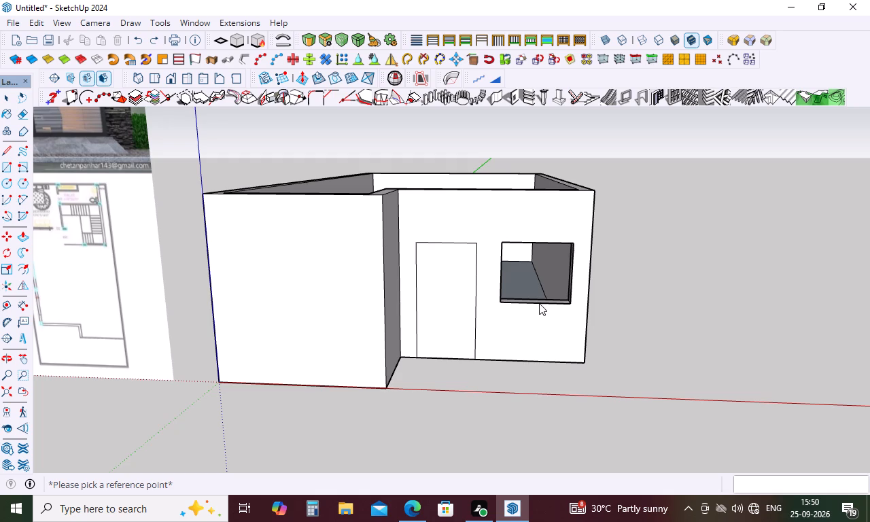
{"action": "key", "text": "ctrl+z"}
{"action": "key", "text": "ctrl+z"}
{"action": "key", "text": "ctrl+z"}
{"action": "key", "text": "ctrl+z"}
{"action": "key", "text": "ctrl+z"}
{"action": "key", "text": "ctrl+z"}
{"action": "key", "text": "ctrl+z"}
{"action": "key", "text": "ctrl+z"}
{"action": "key", "text": "ctrl+z"}
{"action": "key", "text": "ctrl+z"}
{"action": "key", "text": "ctrl+z"}
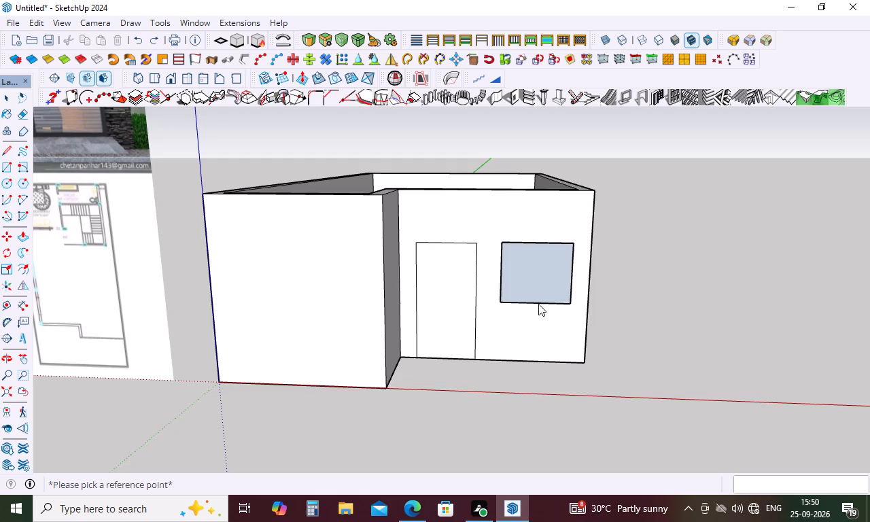
{"action": "key", "text": "ctrl+z"}
{"action": "key", "text": "ctrl+z"}
{"action": "key", "text": "ctrl+z"}
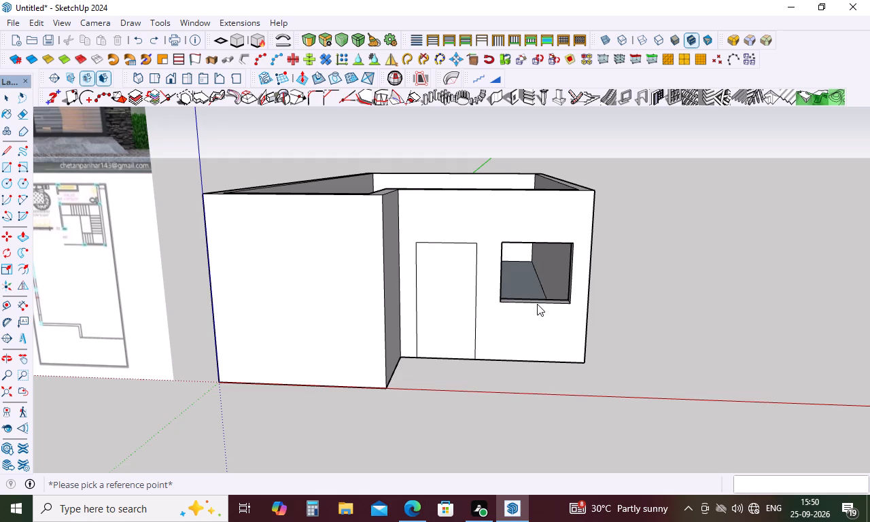
{"action": "key", "text": "ctrl+z"}
{"action": "key", "text": "ctrl+z"}
{"action": "key", "text": "ctrl+z"}
{"action": "key", "text": "ctrl+z"}
{"action": "key", "text": "ctrl+z"}
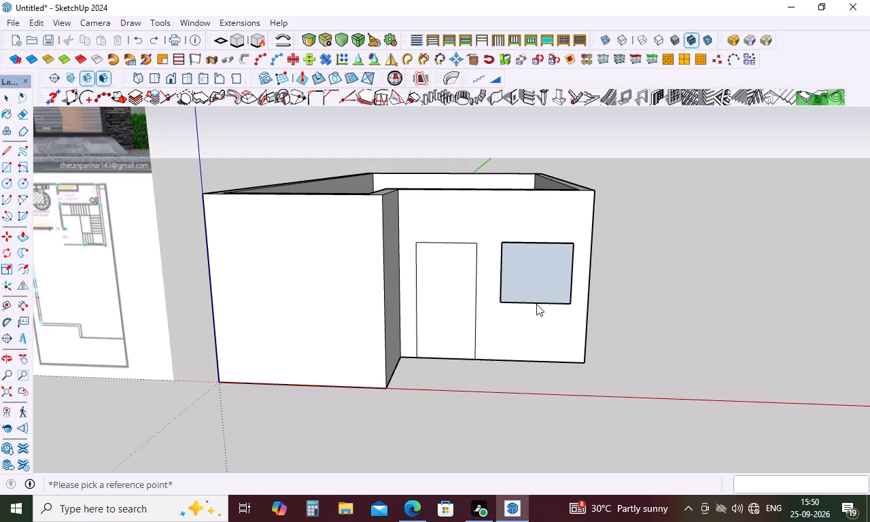
{"action": "key", "text": "ctrl+z"}
{"action": "key", "text": "ctrl+z"}
{"action": "key", "text": "ctrl+z"}
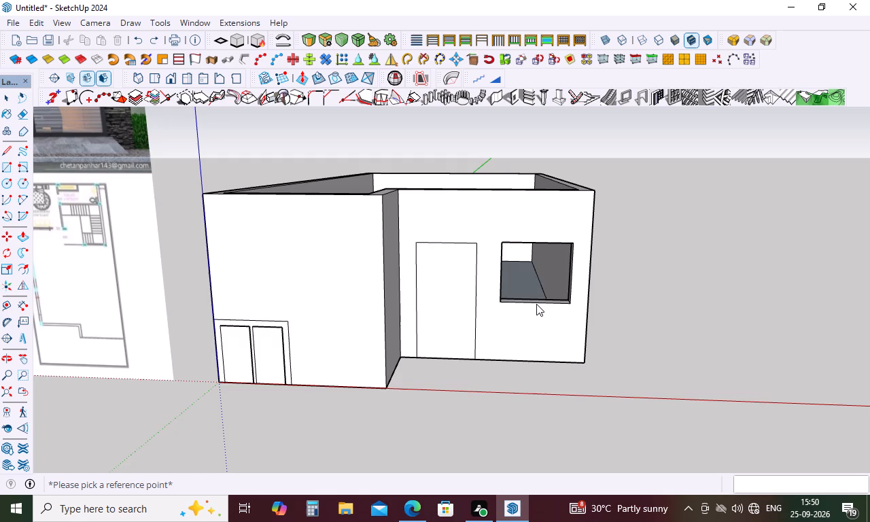
{"action": "key", "text": "ctrl+z"}
{"action": "key", "text": "ctrl+z"}
{"action": "key", "text": "ctrl+z"}
{"action": "key", "text": "ctrl+z"}
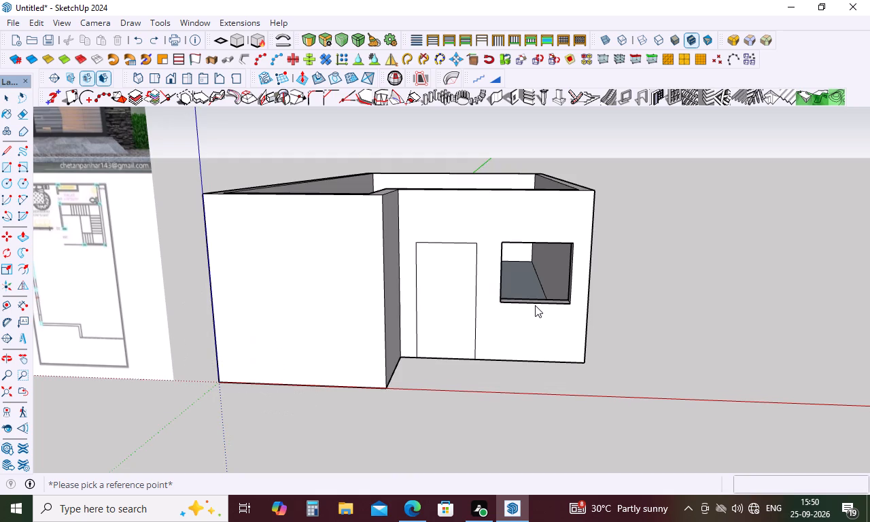
{"action": "key", "text": "ctrl+z"}
{"action": "key", "text": "ctrl+z"}
{"action": "key", "text": "ctrl+z"}
{"action": "key", "text": "ctrl+z"}
{"action": "key", "text": "ctrl+z"}
{"action": "key", "text": "ctrl+z"}
{"action": "key", "text": "ctrl+z"}
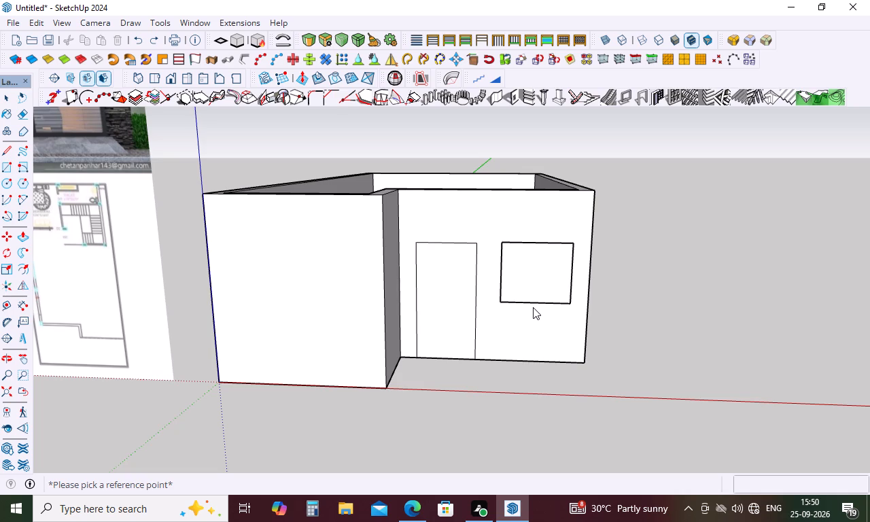
{"action": "left_click", "coordinate": [531, 281]}
{"action": "left_click", "coordinate": [425, 351]}
{"action": "left_click", "coordinate": [552, 275]}
{"action": "key", "text": "space"}
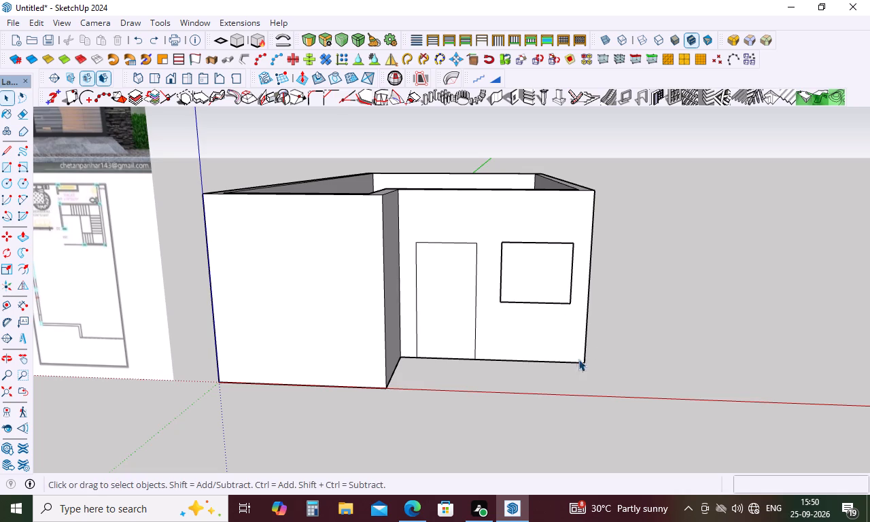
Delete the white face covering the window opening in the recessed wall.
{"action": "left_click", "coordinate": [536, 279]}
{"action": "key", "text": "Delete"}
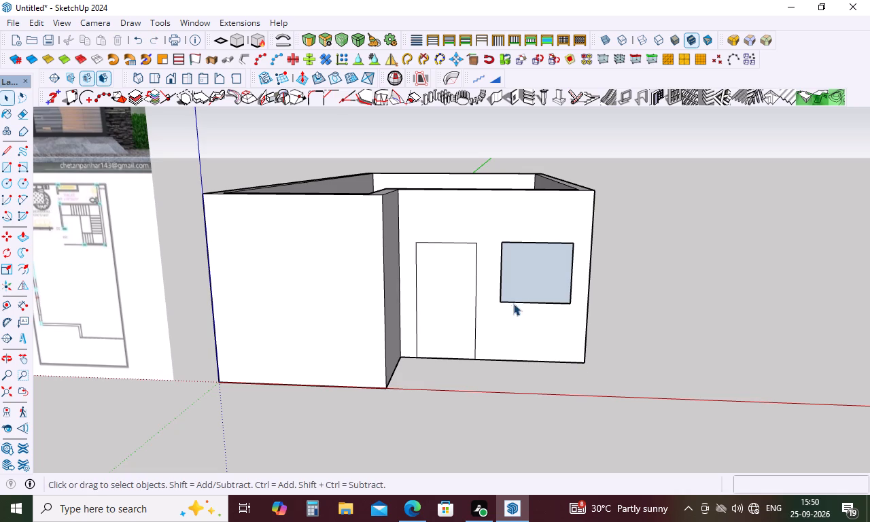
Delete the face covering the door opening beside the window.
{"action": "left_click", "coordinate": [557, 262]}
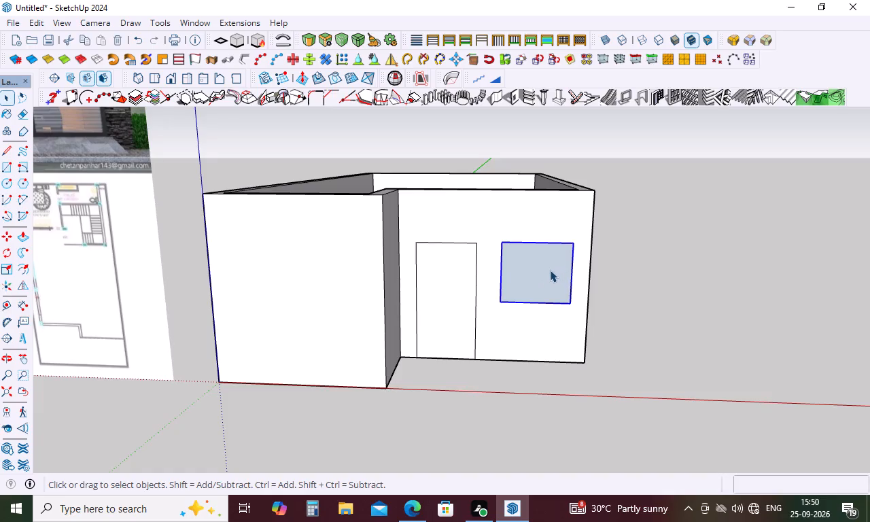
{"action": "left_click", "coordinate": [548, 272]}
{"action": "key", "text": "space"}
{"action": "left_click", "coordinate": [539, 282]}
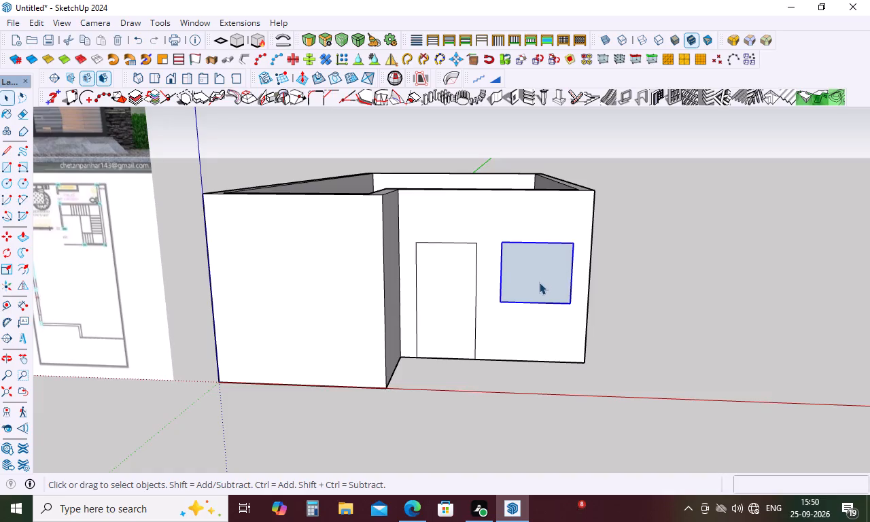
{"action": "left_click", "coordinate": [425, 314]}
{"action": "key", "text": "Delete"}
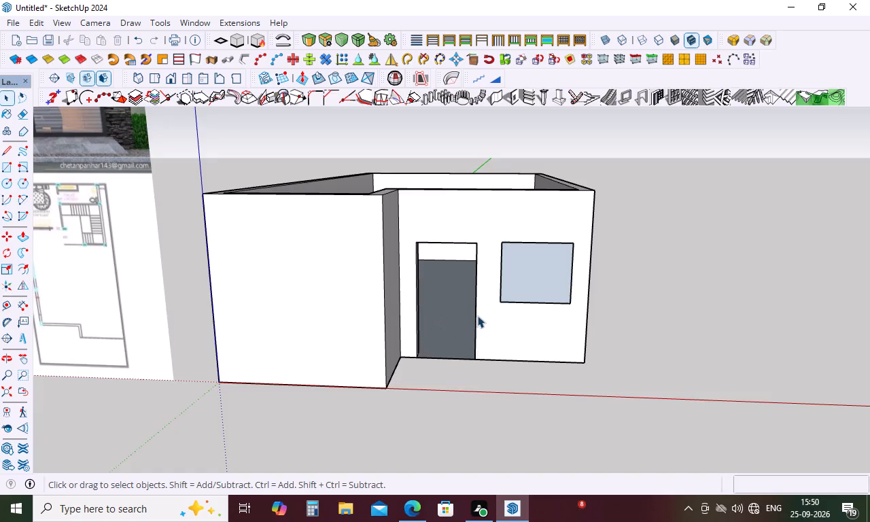
Undo the door and window face deletions and the preceding window edits, back to a clear window opening through the wall.
{"action": "middle_click_drag", "start_coordinate": [483, 252], "coordinate": [521, 260]}
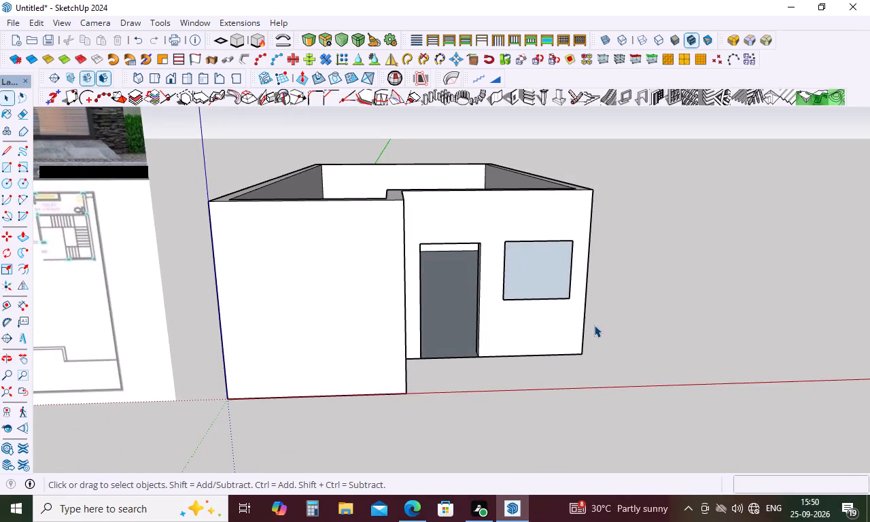
{"action": "key", "text": "ctrl+z"}
{"action": "key", "text": "ctrl+z"}
{"action": "key", "text": "ctrl+z"}
{"action": "key", "text": "ctrl+z"}
{"action": "key", "text": "ctrl+z"}
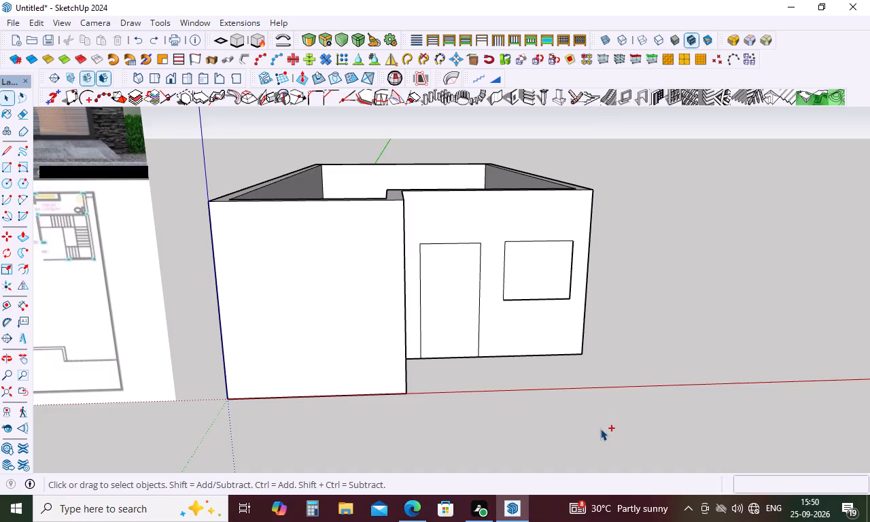
{"action": "key", "text": "ctrl+z"}
{"action": "key", "text": "ctrl+z"}
{"action": "key", "text": "ctrl+z"}
{"action": "key", "text": "ctrl+z"}
{"action": "key", "text": "ctrl+z"}
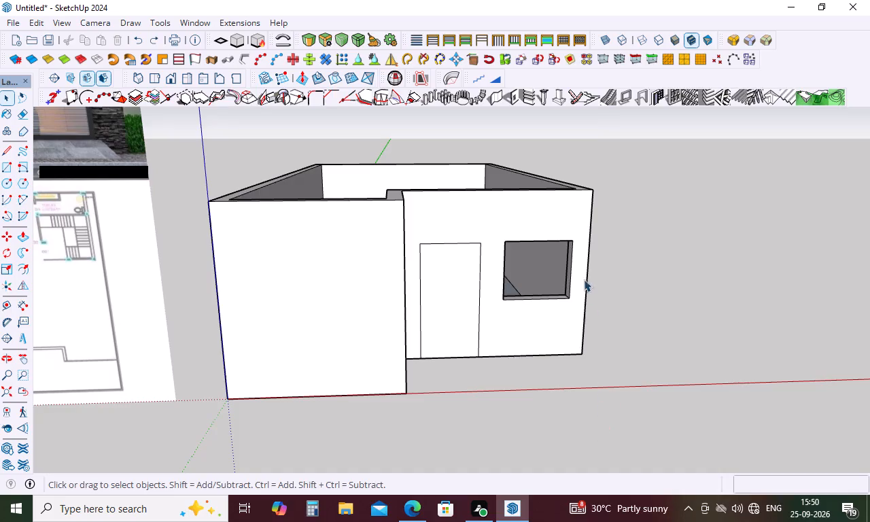
Create a type 0 rectangular frame, 4' by 3' 6" with 3 columns, at the window opening's lower corner nearest the door.
{"action": "scroll", "coordinate": [584, 277], "scroll_direction": "down", "scroll_amount": 3}
{"action": "middle_click_drag", "start_coordinate": [596, 271], "coordinate": [481, 254]}
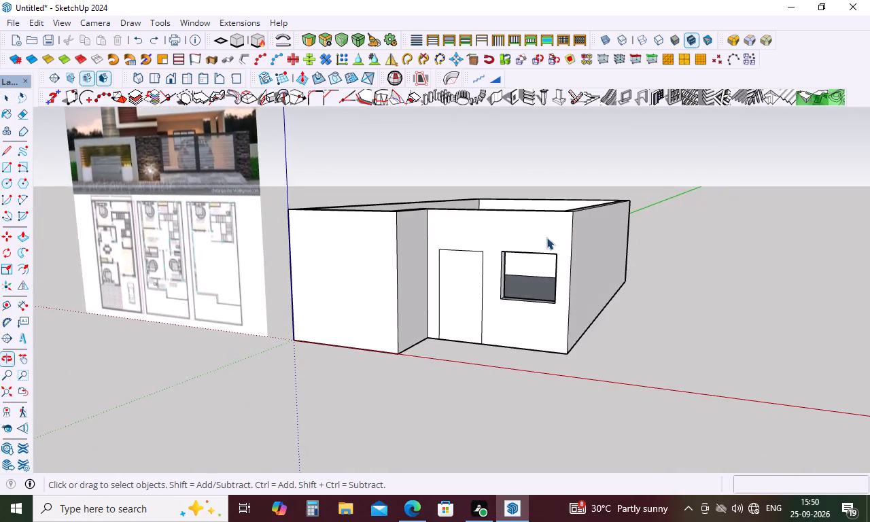
{"action": "left_click", "coordinate": [661, 94]}
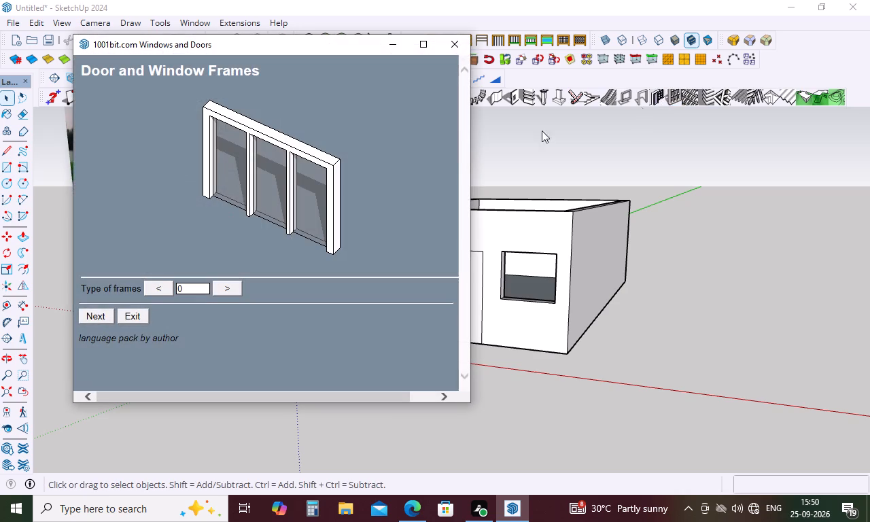
{"action": "left_click", "coordinate": [88, 317]}
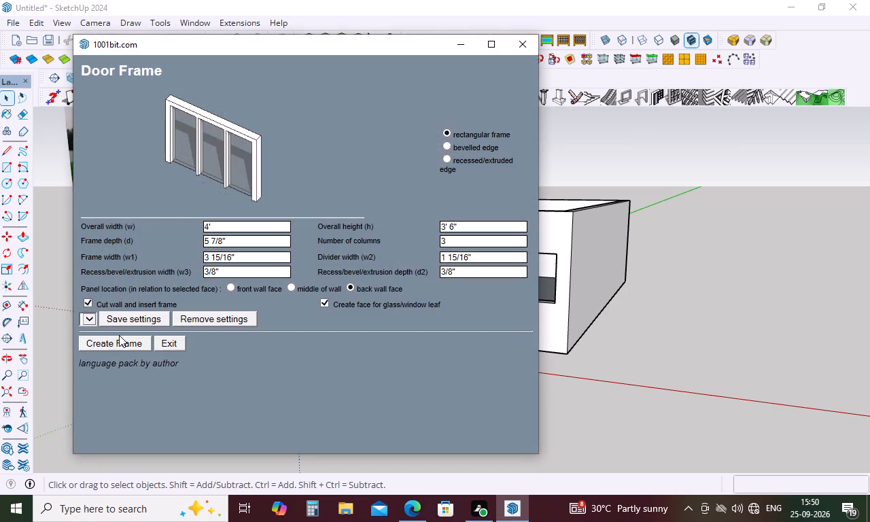
{"action": "left_click", "coordinate": [119, 341]}
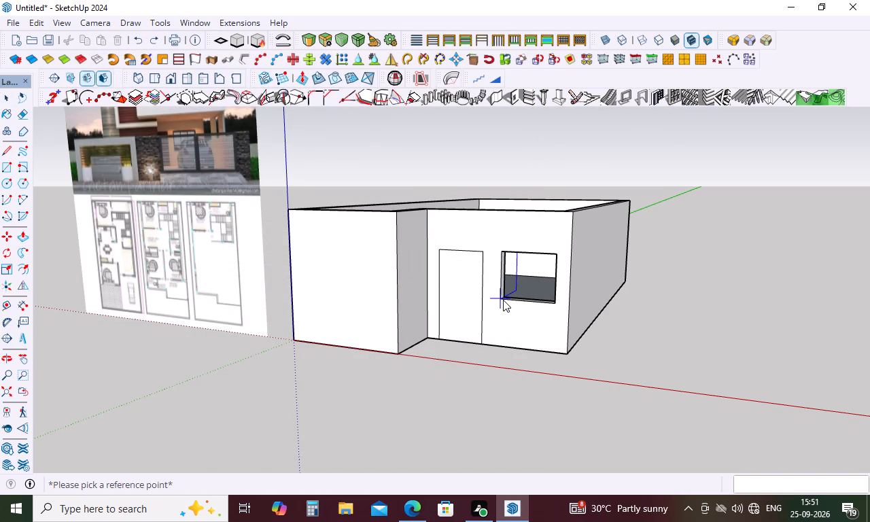
{"action": "middle_click_drag", "start_coordinate": [567, 299], "coordinate": [684, 275]}
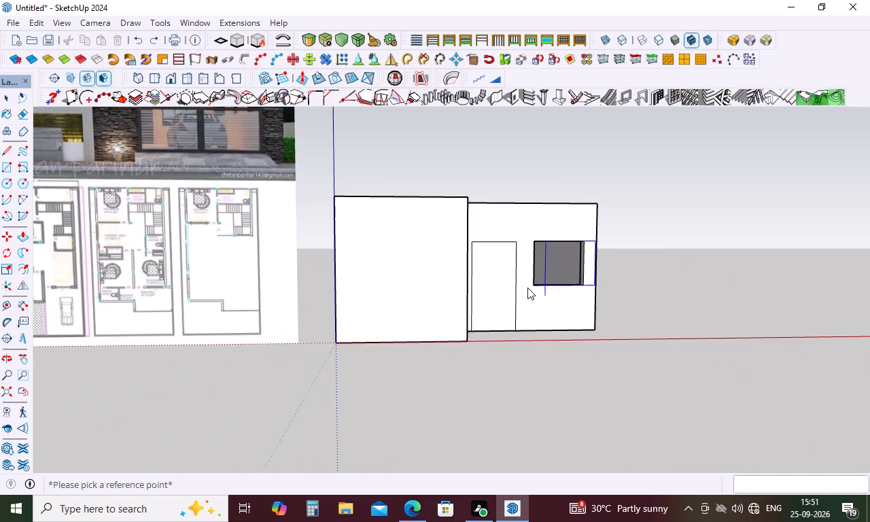
{"action": "scroll", "coordinate": [525, 288], "scroll_direction": "up", "scroll_amount": 12}
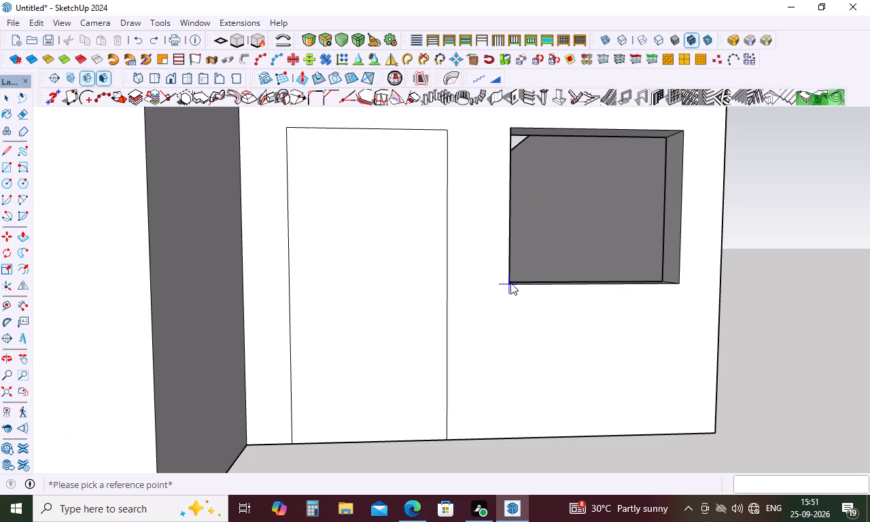
{"action": "double_click", "coordinate": [510, 283]}
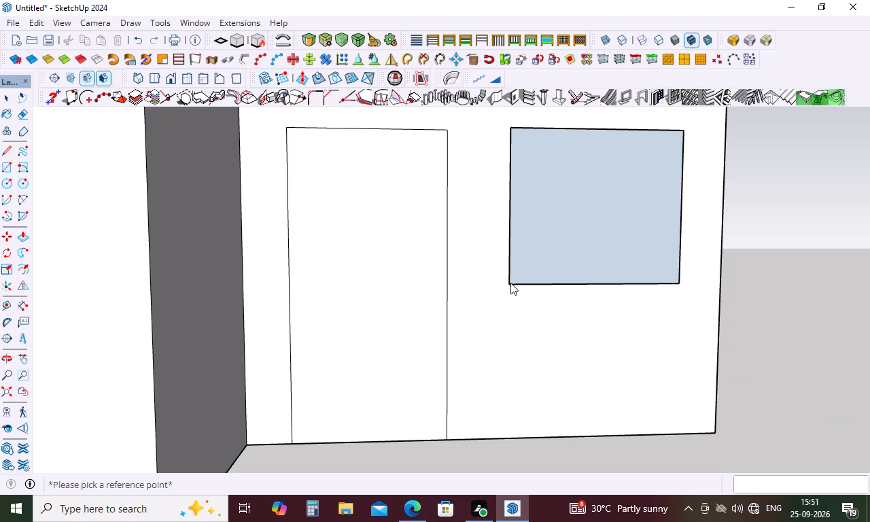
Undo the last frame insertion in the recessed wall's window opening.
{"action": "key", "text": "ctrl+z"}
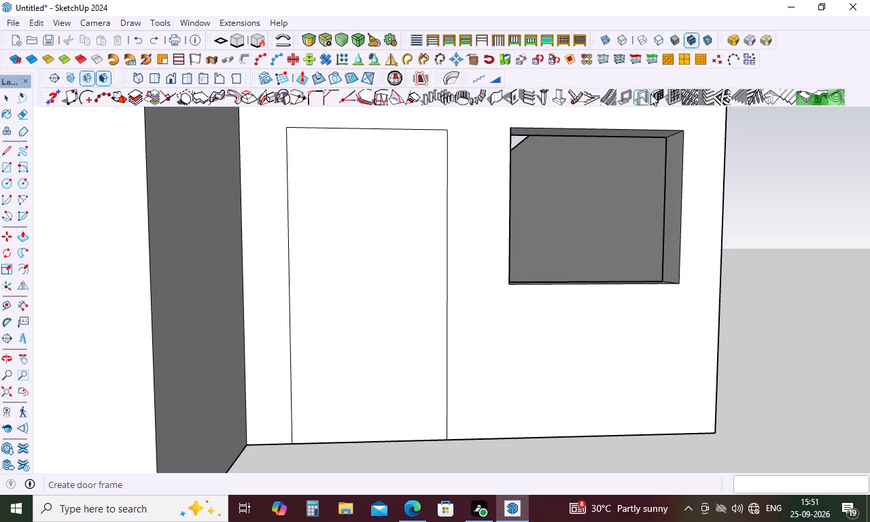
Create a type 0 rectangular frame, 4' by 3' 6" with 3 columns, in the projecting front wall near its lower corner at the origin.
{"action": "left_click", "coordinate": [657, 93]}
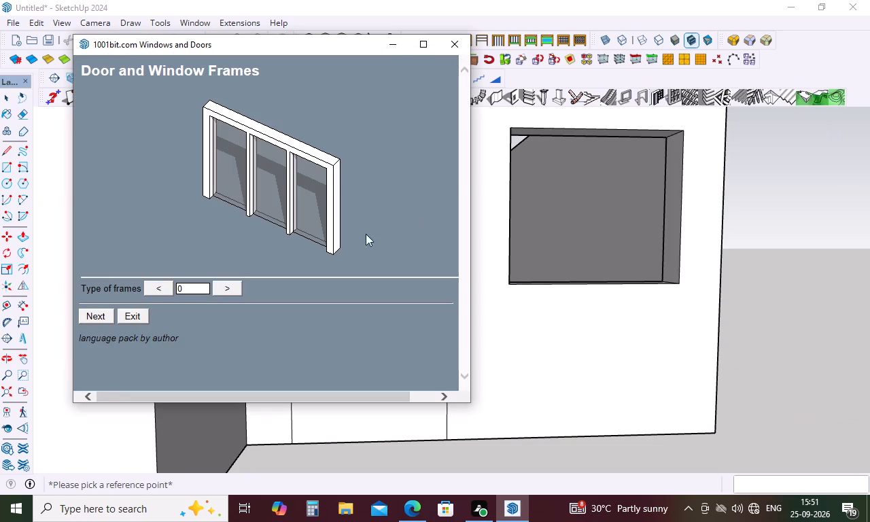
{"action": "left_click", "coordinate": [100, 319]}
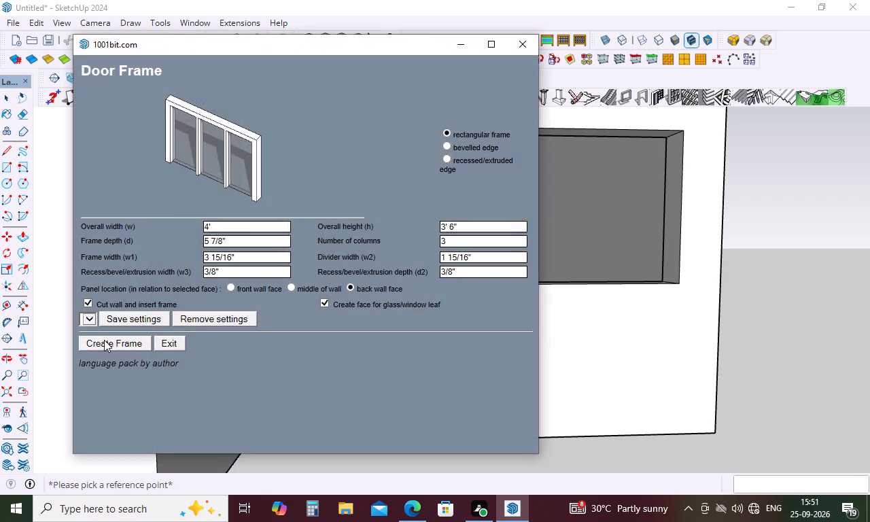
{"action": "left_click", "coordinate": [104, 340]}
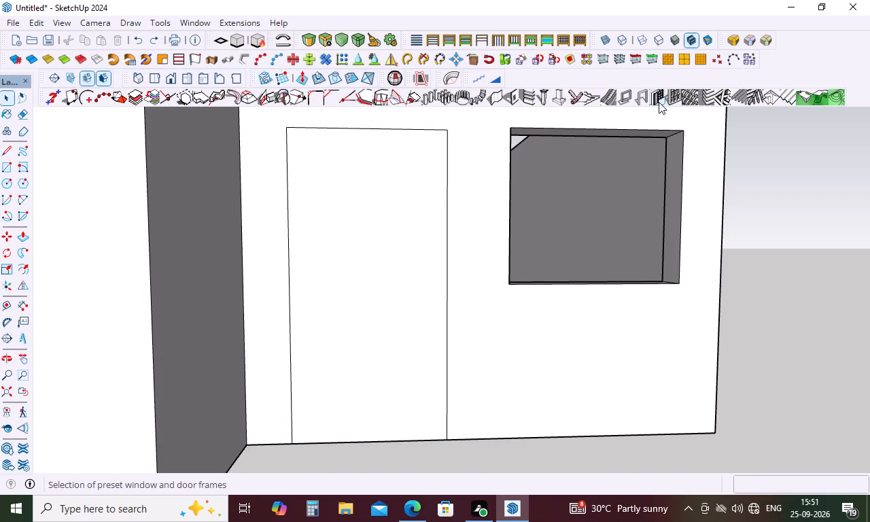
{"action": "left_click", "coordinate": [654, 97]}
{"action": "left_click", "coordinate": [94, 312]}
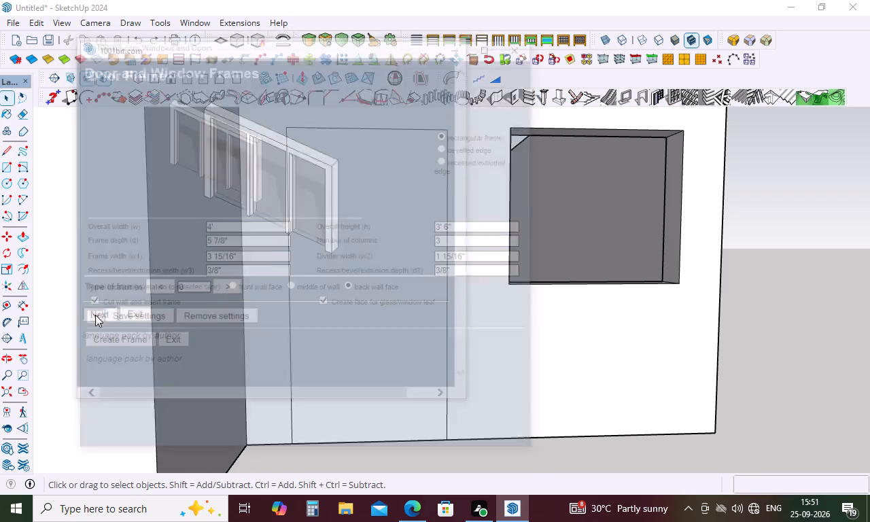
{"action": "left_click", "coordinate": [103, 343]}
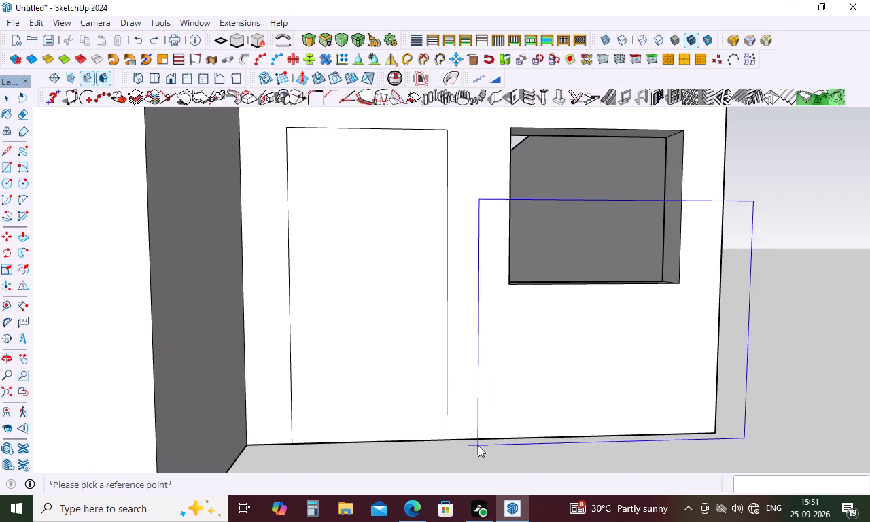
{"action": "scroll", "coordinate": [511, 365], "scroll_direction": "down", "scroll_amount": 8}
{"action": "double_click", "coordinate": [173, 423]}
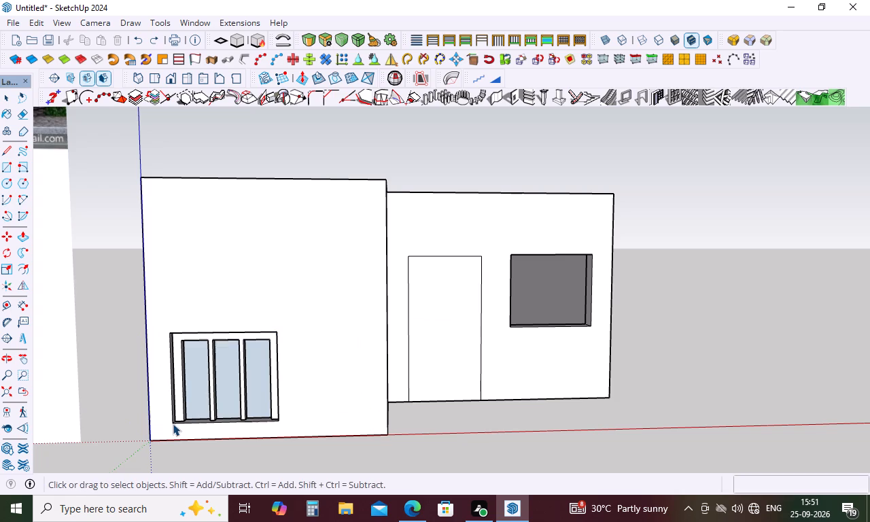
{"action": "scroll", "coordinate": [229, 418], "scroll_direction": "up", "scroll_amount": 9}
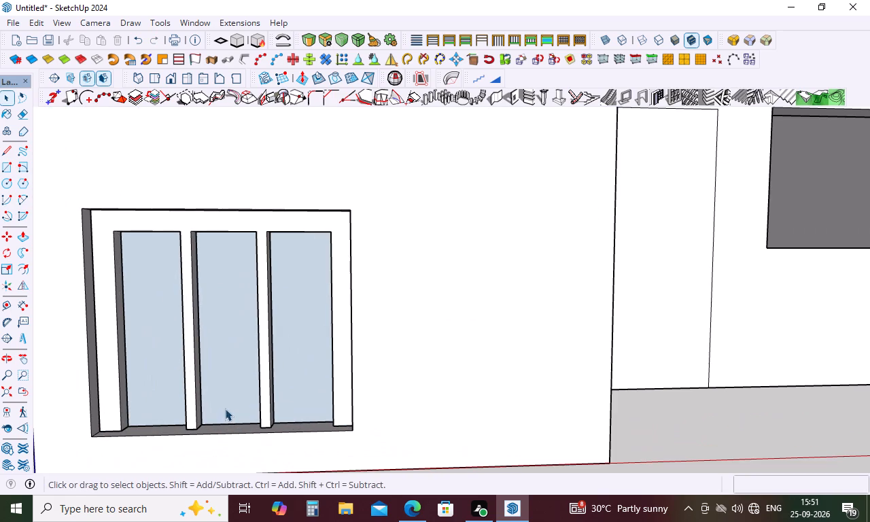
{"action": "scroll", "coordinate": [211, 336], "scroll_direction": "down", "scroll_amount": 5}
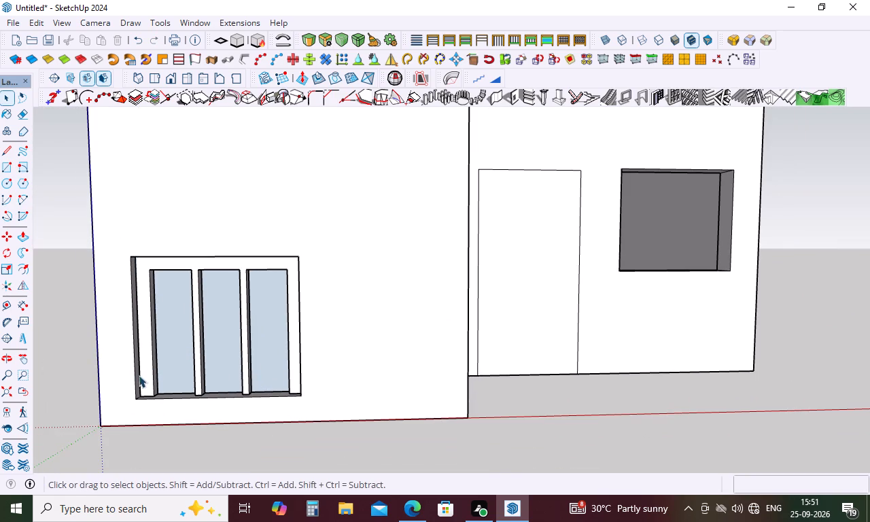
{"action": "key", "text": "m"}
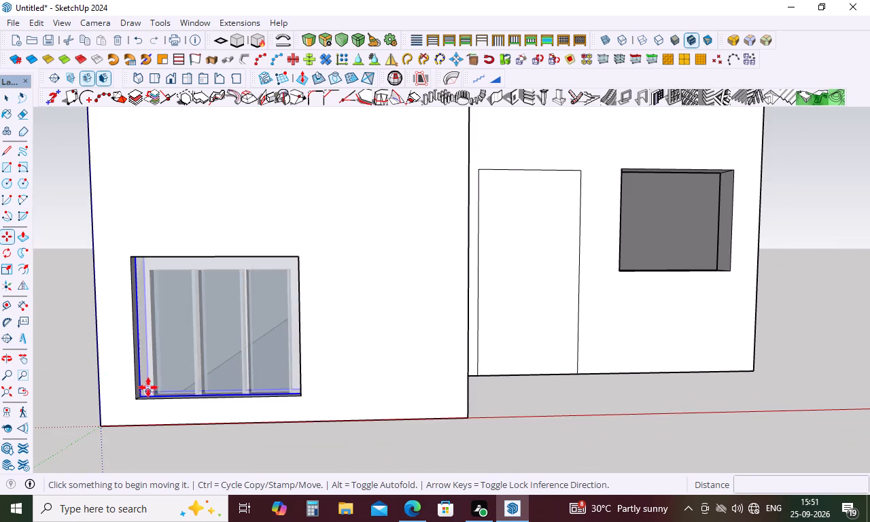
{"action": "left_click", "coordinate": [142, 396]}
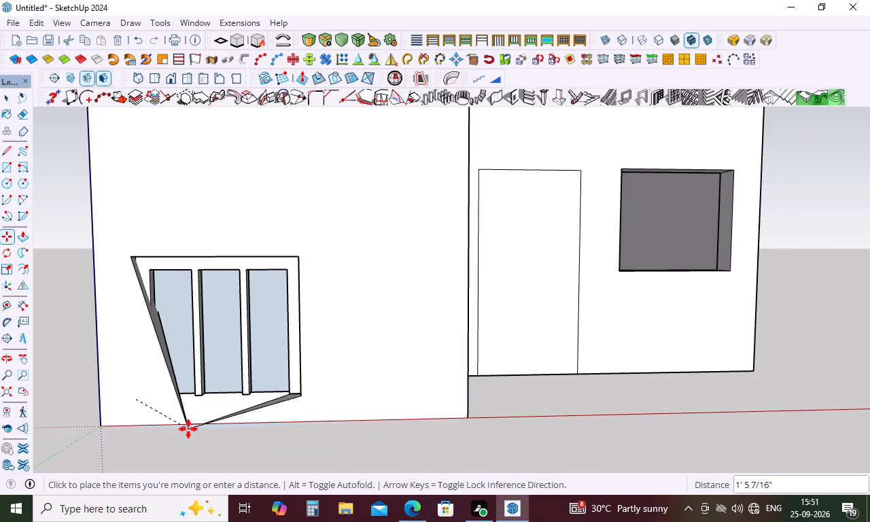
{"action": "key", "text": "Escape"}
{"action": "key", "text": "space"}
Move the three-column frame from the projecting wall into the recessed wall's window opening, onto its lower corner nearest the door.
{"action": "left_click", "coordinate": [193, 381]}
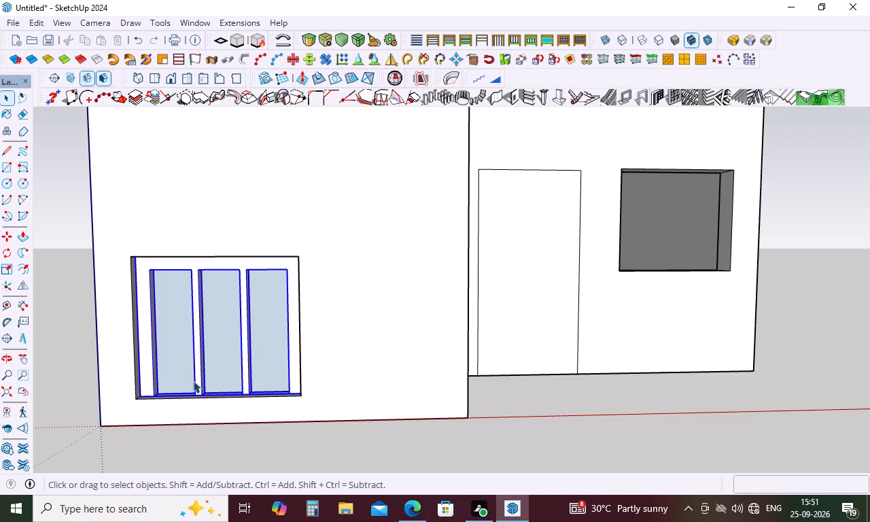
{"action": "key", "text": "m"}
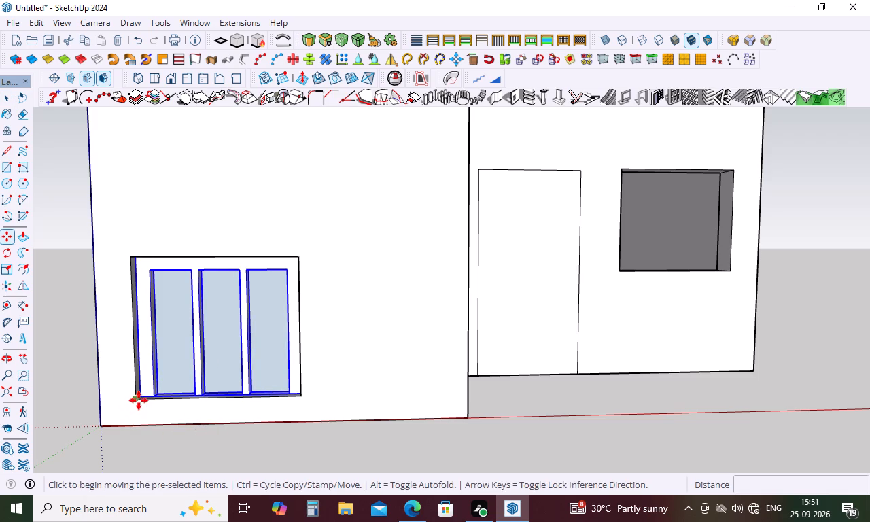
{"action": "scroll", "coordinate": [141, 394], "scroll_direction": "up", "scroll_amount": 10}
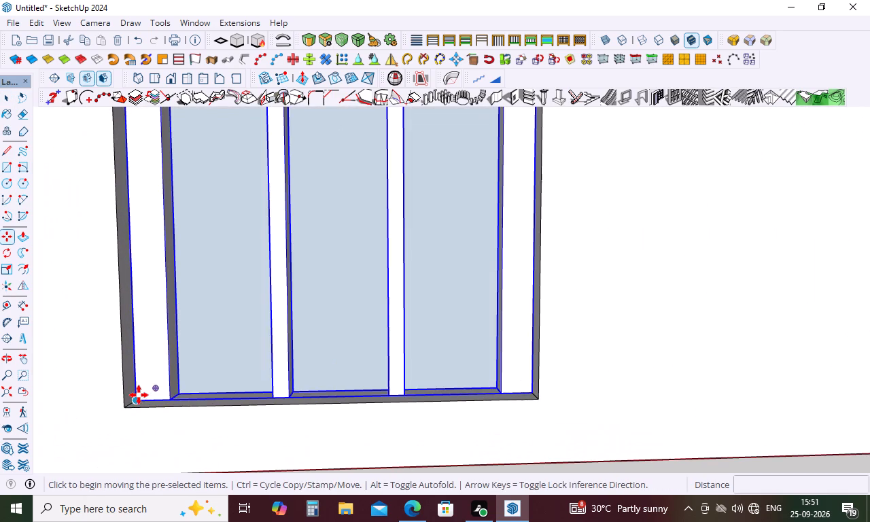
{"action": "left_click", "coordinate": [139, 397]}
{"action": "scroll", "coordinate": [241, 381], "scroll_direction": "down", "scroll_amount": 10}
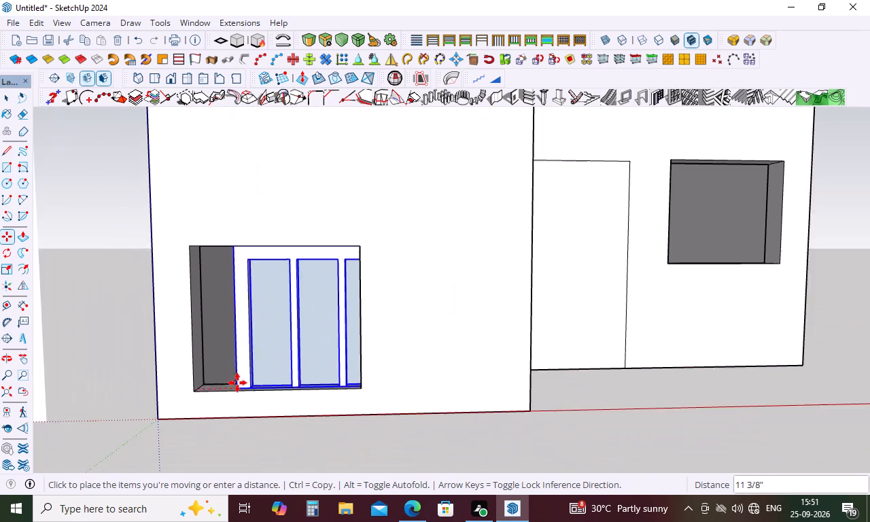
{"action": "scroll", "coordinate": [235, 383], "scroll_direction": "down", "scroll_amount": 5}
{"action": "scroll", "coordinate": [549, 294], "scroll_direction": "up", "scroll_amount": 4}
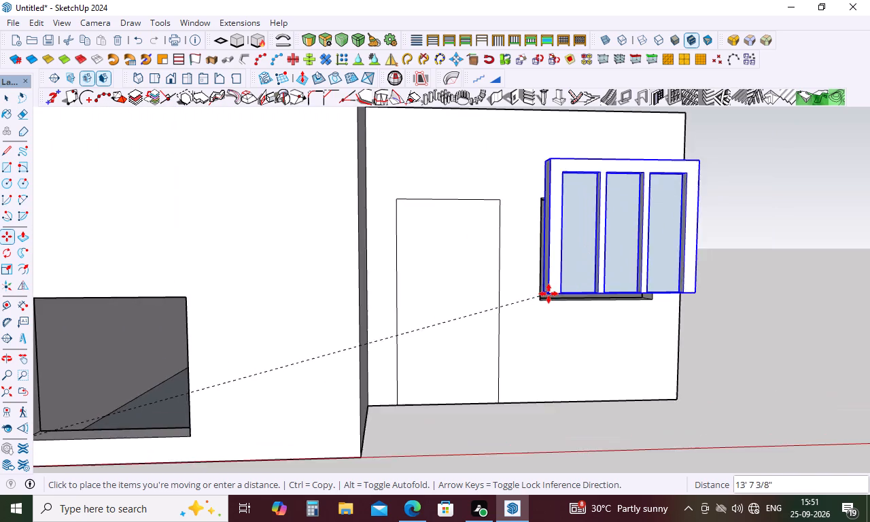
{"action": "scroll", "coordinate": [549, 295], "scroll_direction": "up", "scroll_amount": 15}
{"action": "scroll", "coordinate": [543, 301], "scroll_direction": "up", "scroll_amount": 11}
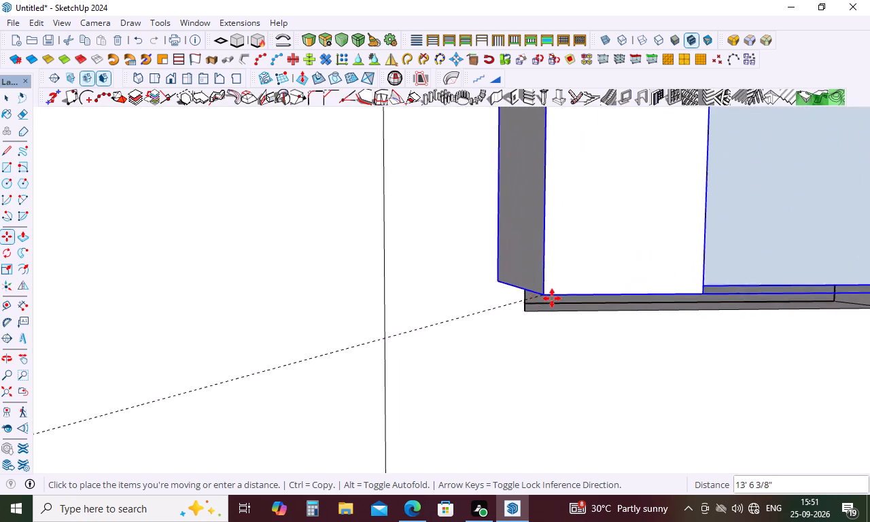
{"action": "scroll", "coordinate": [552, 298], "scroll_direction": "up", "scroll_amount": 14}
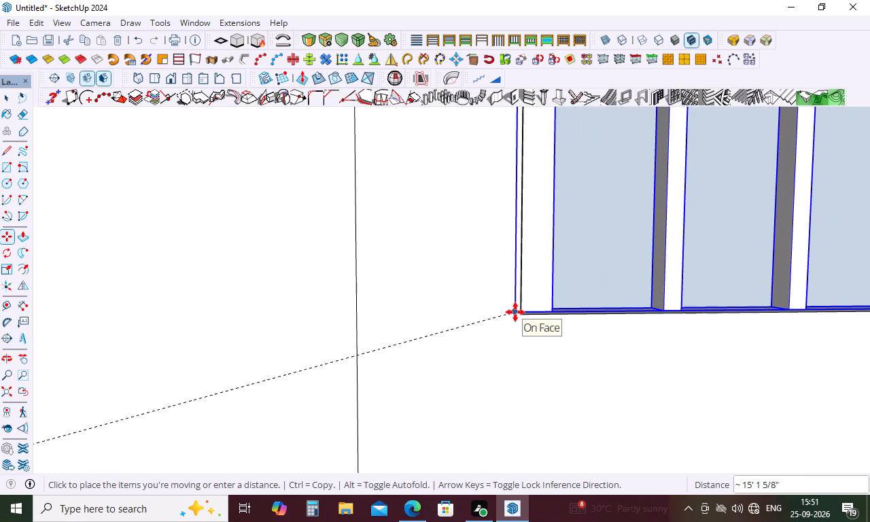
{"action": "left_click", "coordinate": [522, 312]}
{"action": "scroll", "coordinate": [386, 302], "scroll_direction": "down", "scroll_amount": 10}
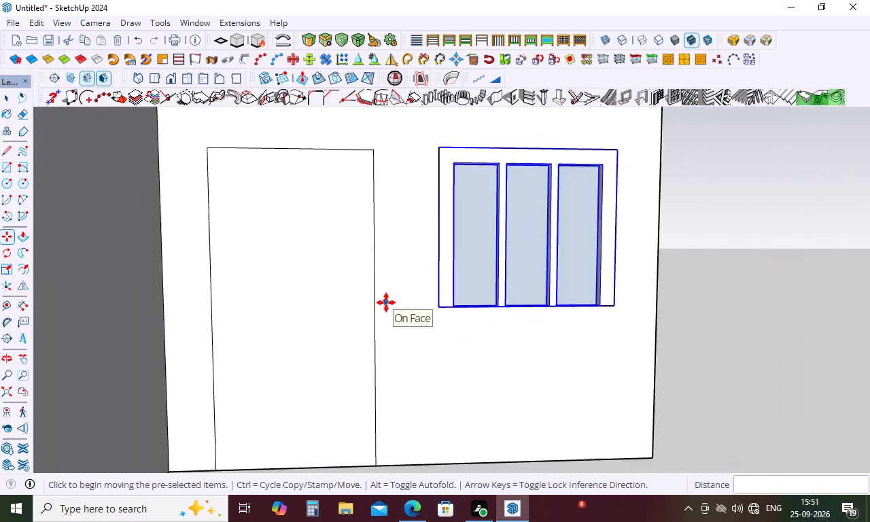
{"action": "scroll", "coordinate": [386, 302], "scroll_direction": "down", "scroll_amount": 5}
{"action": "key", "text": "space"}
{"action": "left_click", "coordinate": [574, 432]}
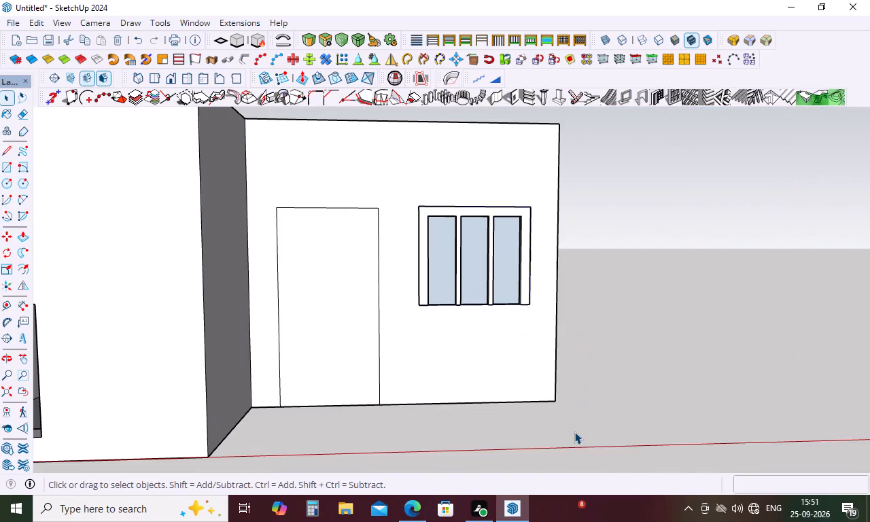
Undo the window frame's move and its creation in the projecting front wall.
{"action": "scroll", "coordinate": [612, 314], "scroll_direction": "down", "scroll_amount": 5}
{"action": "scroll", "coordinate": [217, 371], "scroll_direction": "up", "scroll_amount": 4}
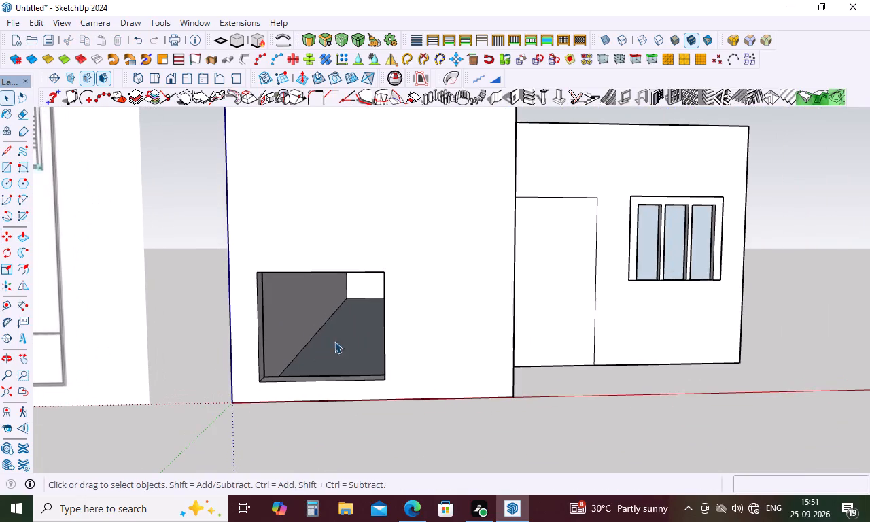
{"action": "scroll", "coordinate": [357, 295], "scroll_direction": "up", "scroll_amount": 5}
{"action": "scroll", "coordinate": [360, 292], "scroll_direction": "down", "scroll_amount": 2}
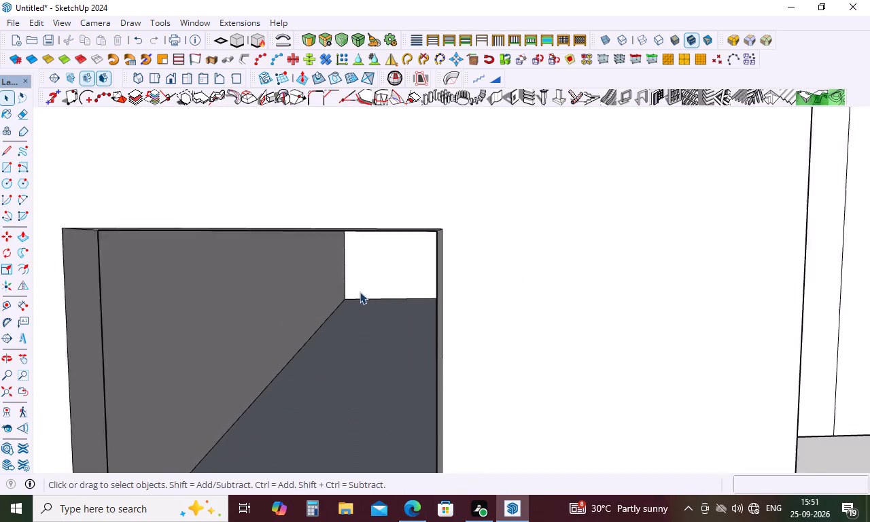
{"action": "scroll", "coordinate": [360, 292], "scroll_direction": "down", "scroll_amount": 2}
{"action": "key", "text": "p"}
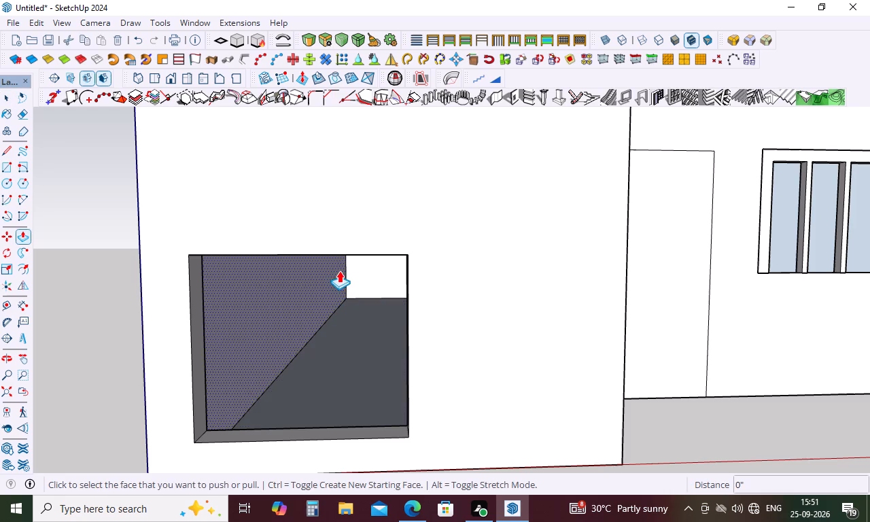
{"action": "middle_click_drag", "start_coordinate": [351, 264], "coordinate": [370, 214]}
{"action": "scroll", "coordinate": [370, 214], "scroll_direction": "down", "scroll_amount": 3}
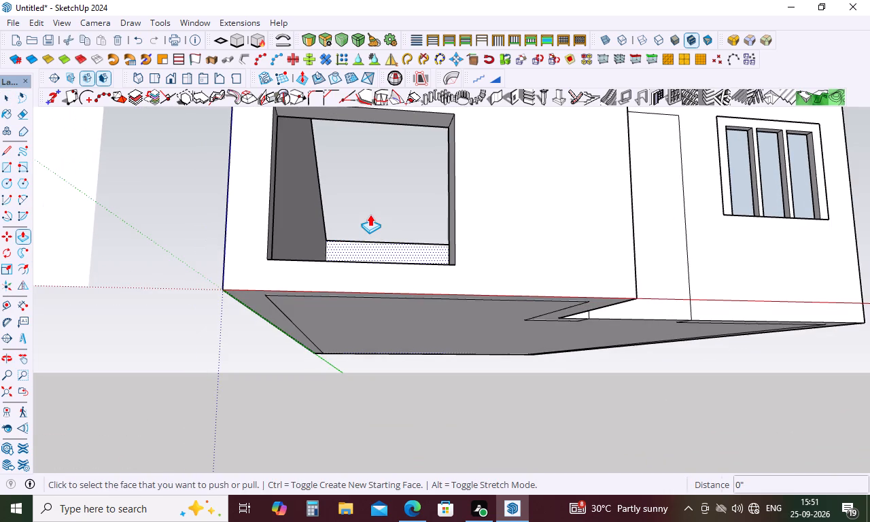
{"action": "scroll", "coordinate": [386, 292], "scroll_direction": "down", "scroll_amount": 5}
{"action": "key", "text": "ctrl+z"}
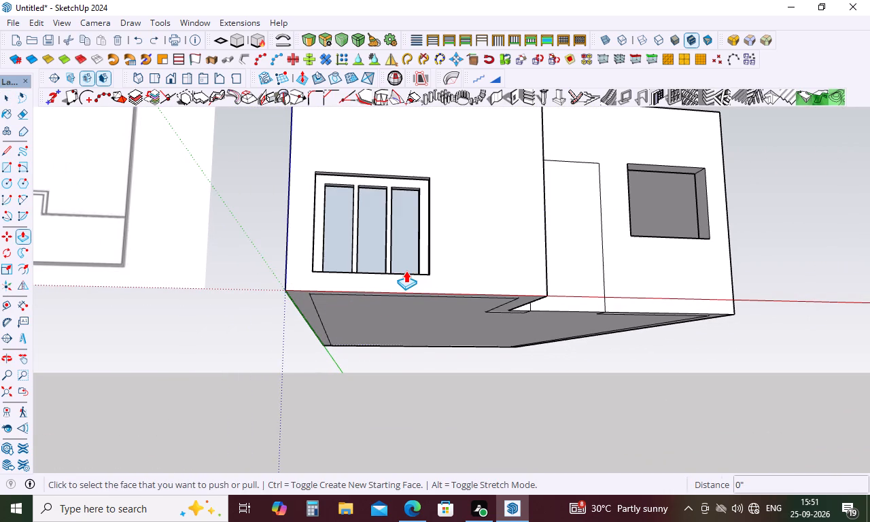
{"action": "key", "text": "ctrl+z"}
Draw a 4' by 3' 6" rectangle across the recessed wall's window opening, between opposite corners of its inner edge.
{"action": "scroll", "coordinate": [345, 279], "scroll_direction": "down", "scroll_amount": 7}
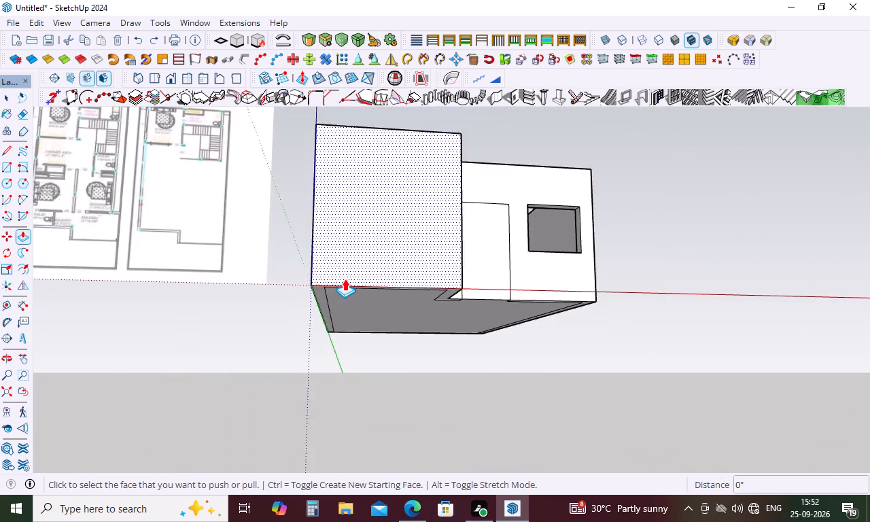
{"action": "middle_click_drag", "start_coordinate": [543, 247], "coordinate": [546, 338]}
{"action": "scroll", "coordinate": [615, 270], "scroll_direction": "up", "scroll_amount": 7}
{"action": "middle_click_drag", "start_coordinate": [603, 264], "coordinate": [517, 268]}
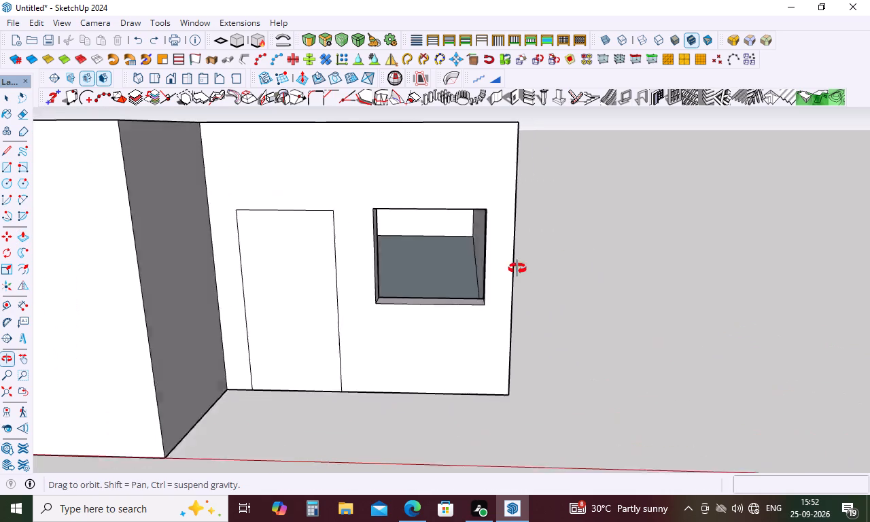
{"action": "middle_click_drag", "start_coordinate": [517, 268], "coordinate": [502, 233]}
{"action": "key", "text": "r"}
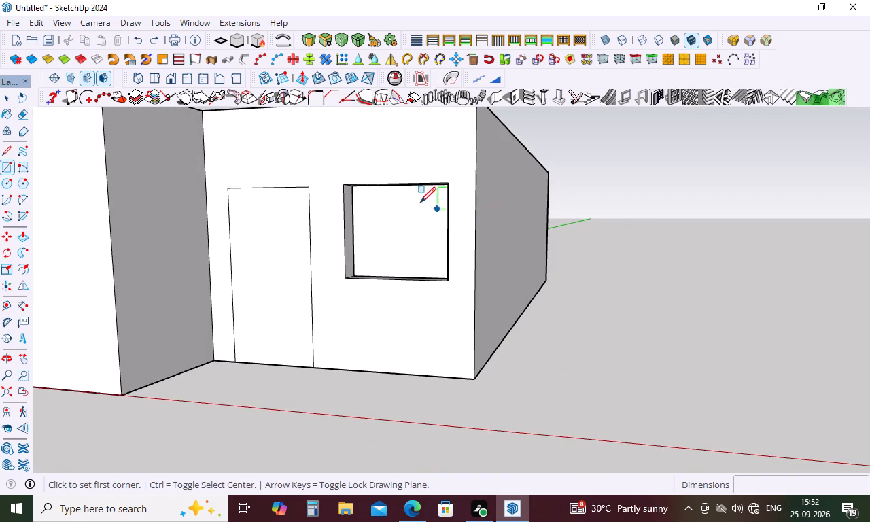
{"action": "scroll", "coordinate": [357, 193], "scroll_direction": "up", "scroll_amount": 5}
{"action": "scroll", "coordinate": [367, 183], "scroll_direction": "down", "scroll_amount": 4}
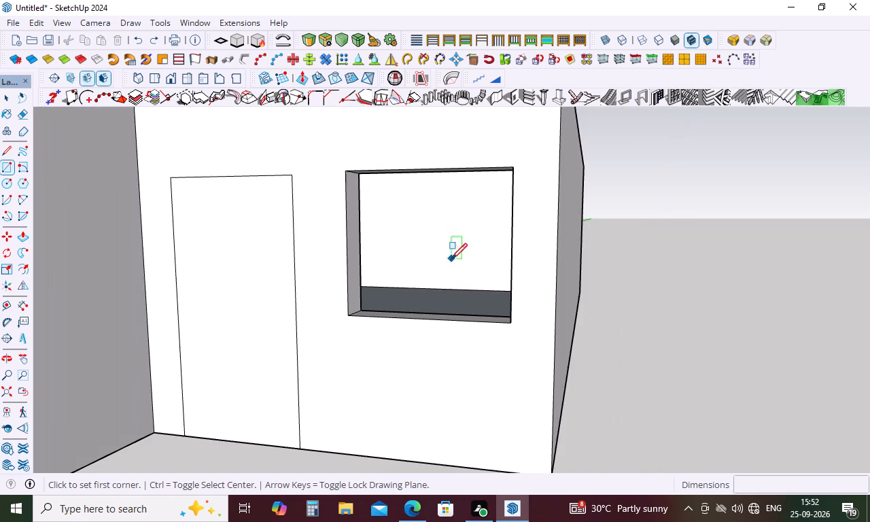
{"action": "middle_click_drag", "start_coordinate": [451, 259], "coordinate": [446, 196]}
{"action": "scroll", "coordinate": [441, 201], "scroll_direction": "down", "scroll_amount": 9}
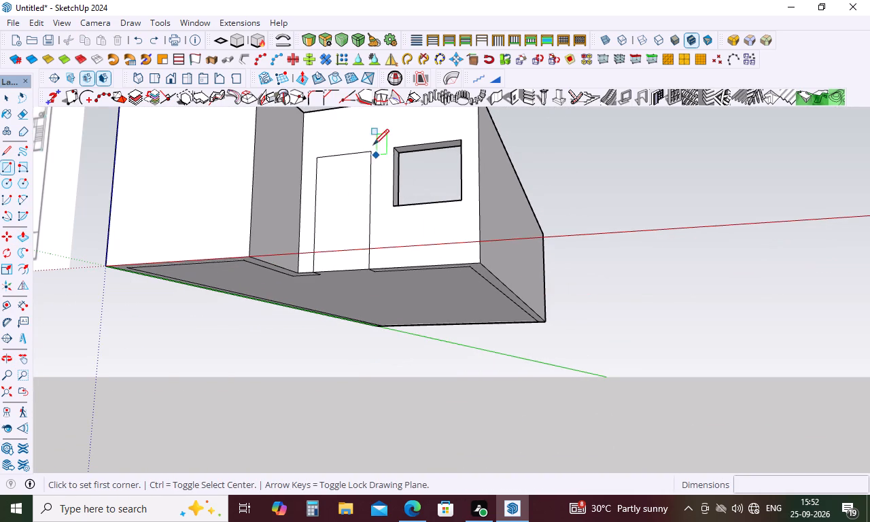
{"action": "scroll", "coordinate": [436, 95], "scroll_direction": "up", "scroll_amount": 12}
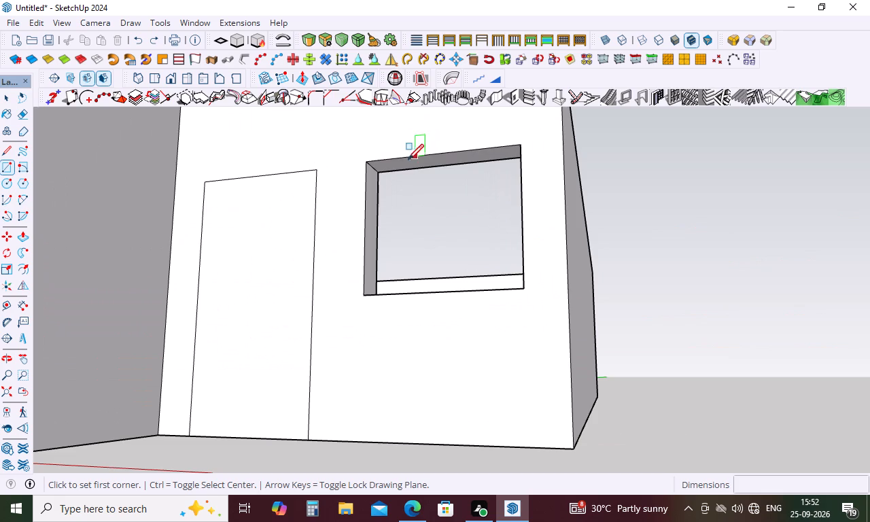
{"action": "left_click", "coordinate": [380, 174]}
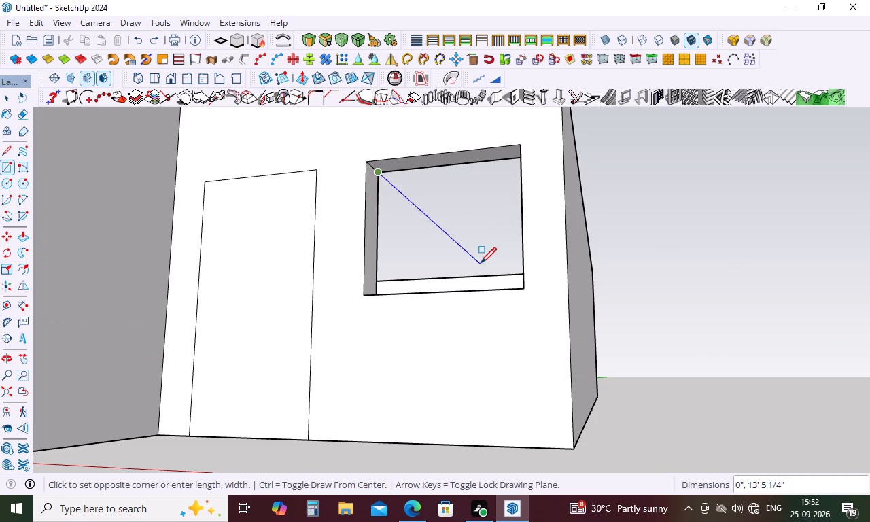
{"action": "scroll", "coordinate": [481, 263], "scroll_direction": "down", "scroll_amount": 2}
{"action": "middle_click_drag", "start_coordinate": [482, 265], "coordinate": [549, 344]}
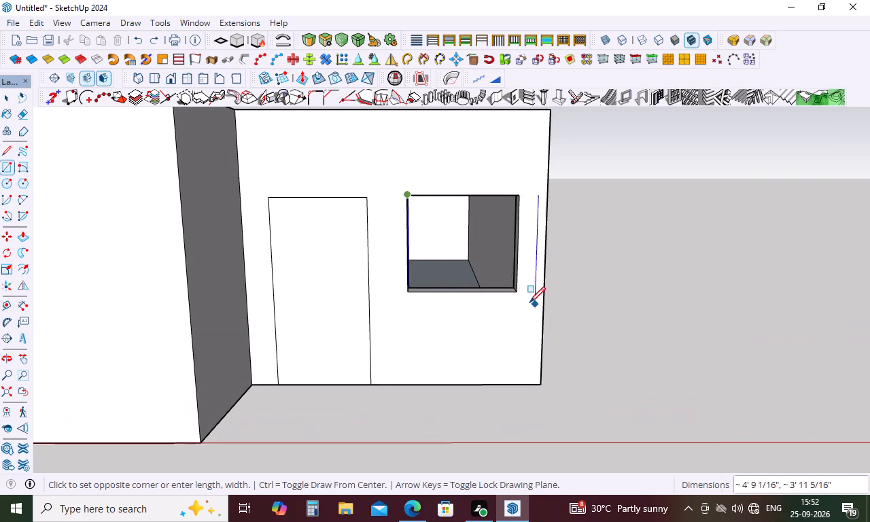
{"action": "scroll", "coordinate": [510, 287], "scroll_direction": "up", "scroll_amount": 8}
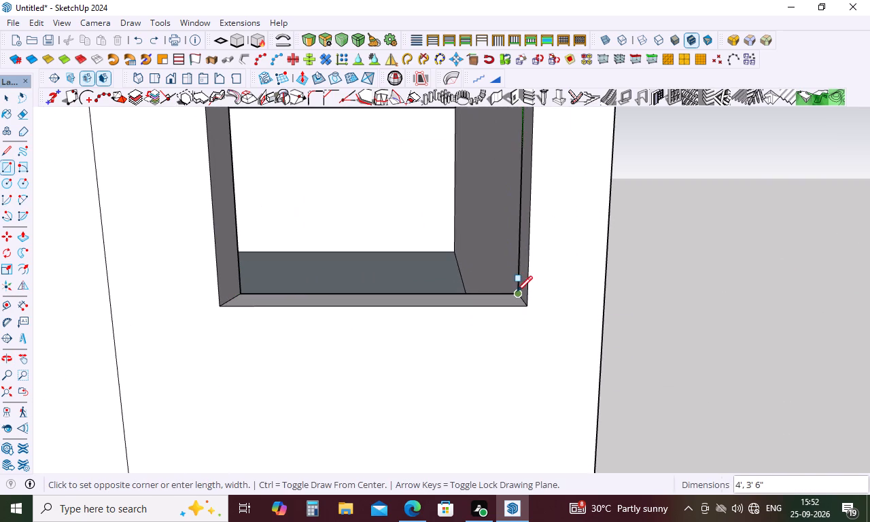
{"action": "left_click", "coordinate": [517, 293]}
{"action": "scroll", "coordinate": [493, 315], "scroll_direction": "down", "scroll_amount": 5}
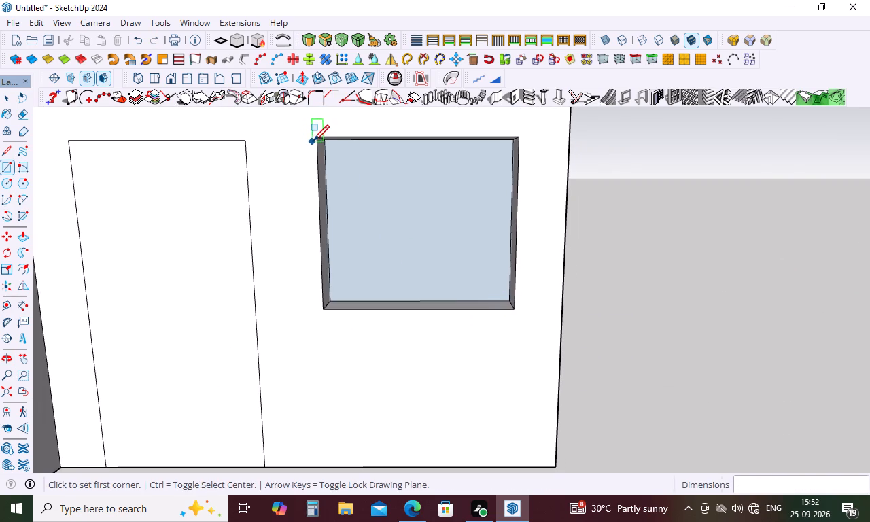
Draw a rectangle closing the recessed wall's window opening, between opposite corners of its outer edge.
{"action": "left_click", "coordinate": [316, 140]}
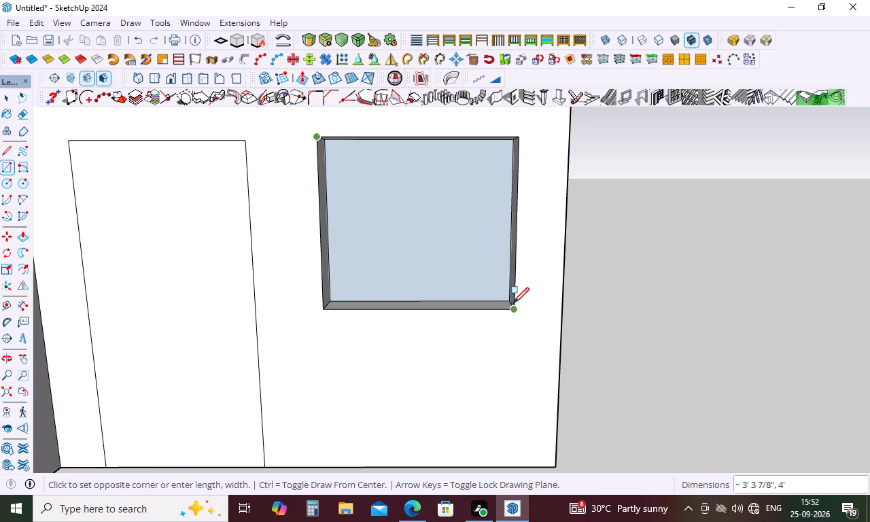
{"action": "left_click", "coordinate": [513, 304]}
{"action": "key", "text": "space"}
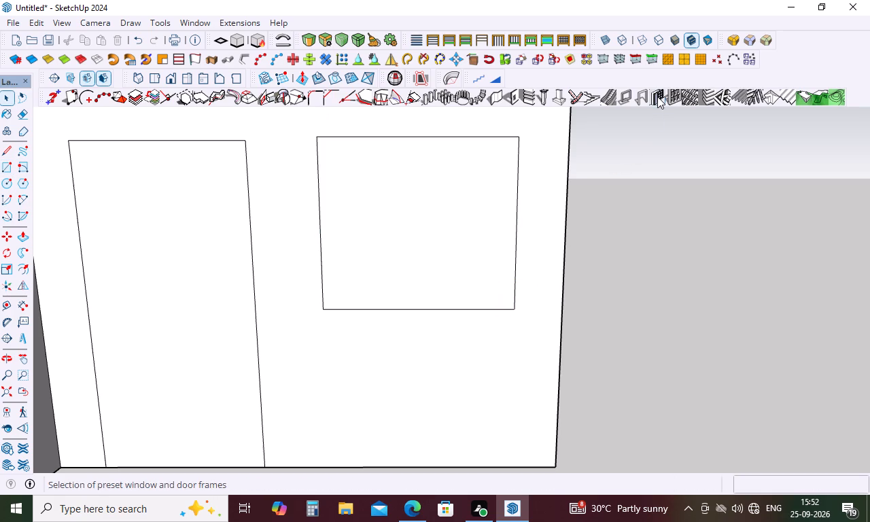
Create a rectangular frame, 4' by 3' 6" with 3 columns, at the lower corner of the recessed wall's window outline nearest the door.
{"action": "left_click", "coordinate": [657, 97]}
{"action": "left_click", "coordinate": [101, 314]}
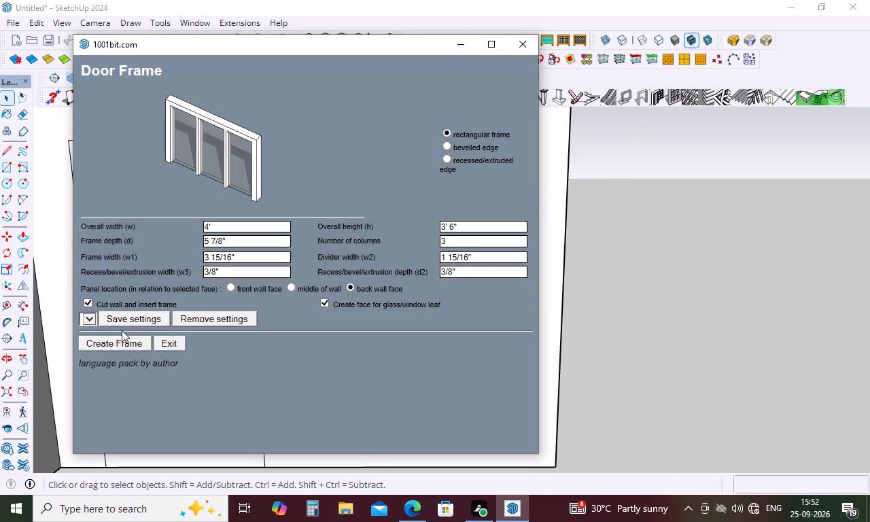
{"action": "left_click", "coordinate": [125, 345]}
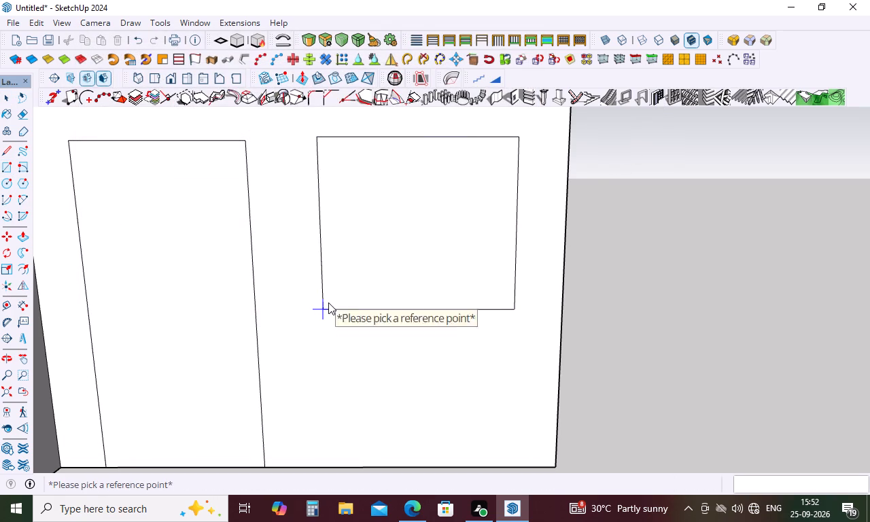
{"action": "double_click", "coordinate": [328, 302]}
{"action": "key", "text": "space"}
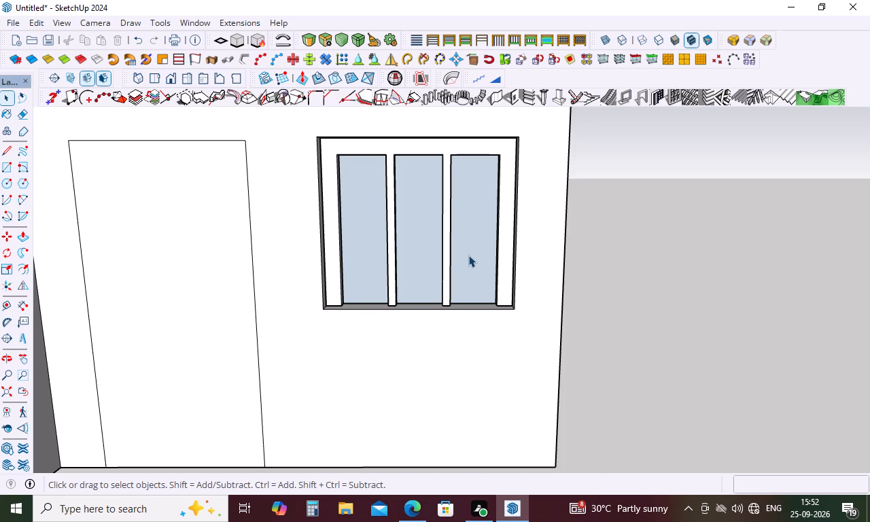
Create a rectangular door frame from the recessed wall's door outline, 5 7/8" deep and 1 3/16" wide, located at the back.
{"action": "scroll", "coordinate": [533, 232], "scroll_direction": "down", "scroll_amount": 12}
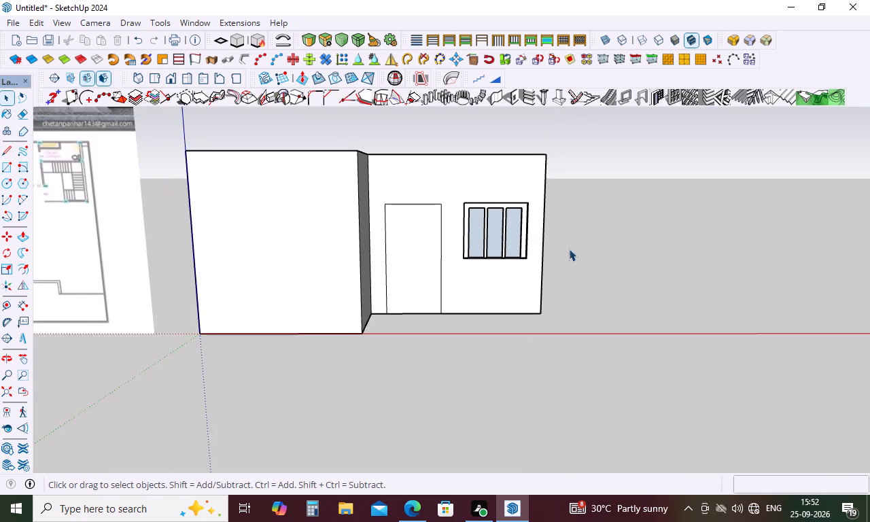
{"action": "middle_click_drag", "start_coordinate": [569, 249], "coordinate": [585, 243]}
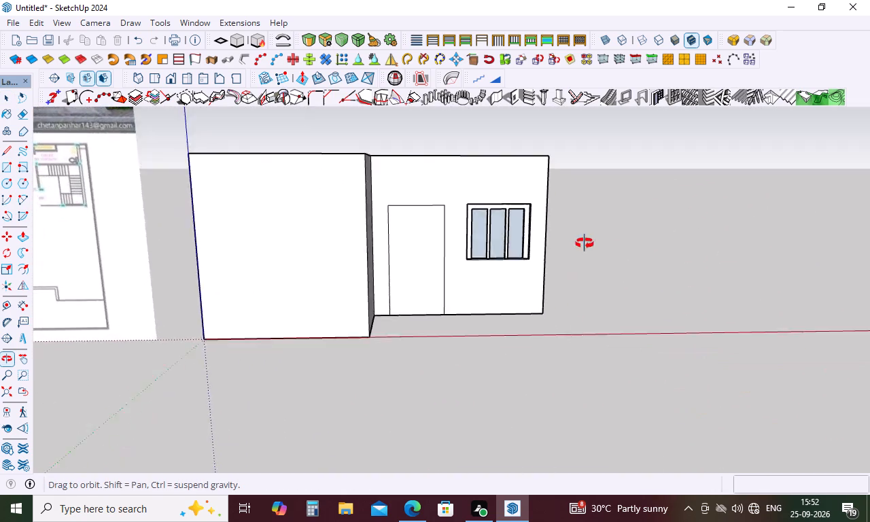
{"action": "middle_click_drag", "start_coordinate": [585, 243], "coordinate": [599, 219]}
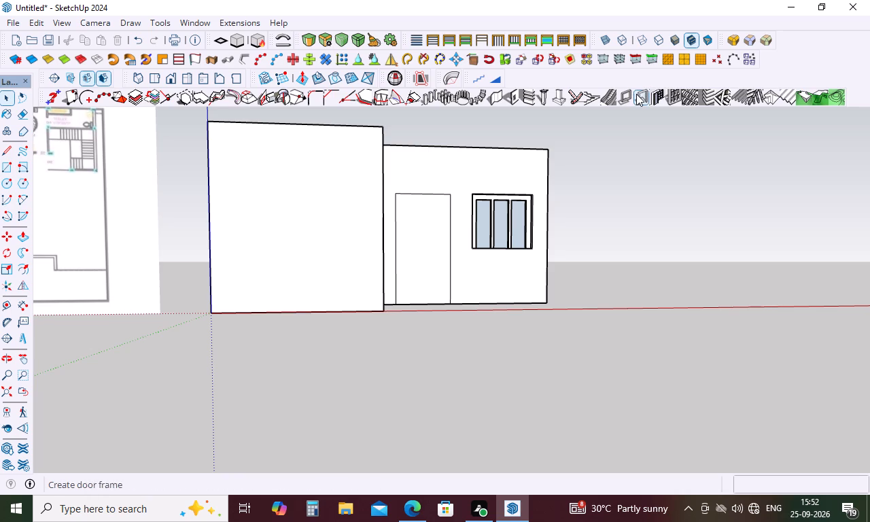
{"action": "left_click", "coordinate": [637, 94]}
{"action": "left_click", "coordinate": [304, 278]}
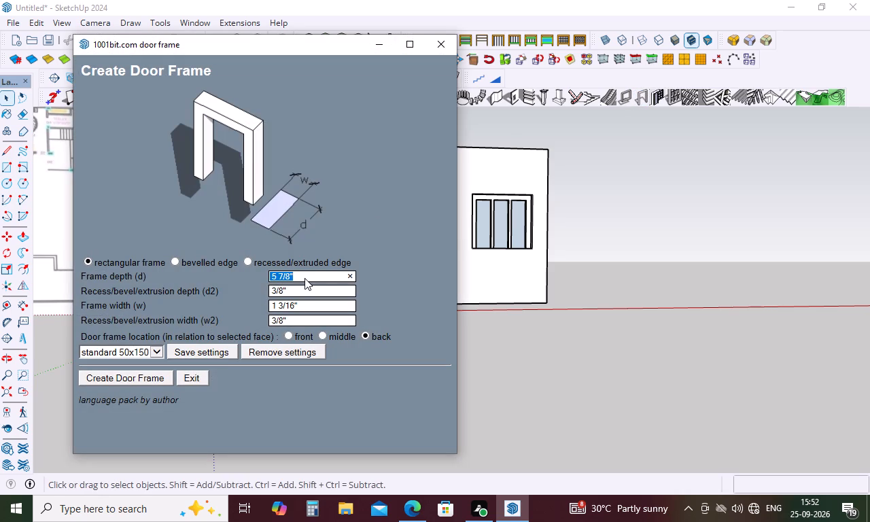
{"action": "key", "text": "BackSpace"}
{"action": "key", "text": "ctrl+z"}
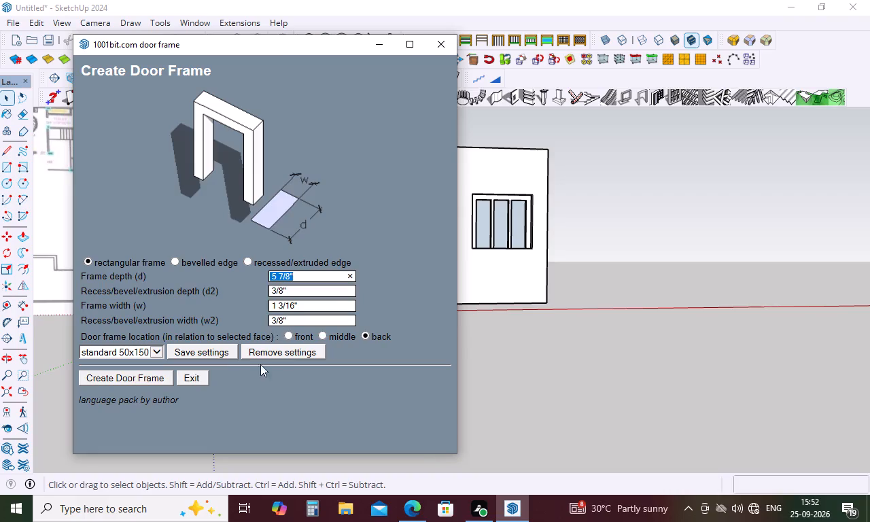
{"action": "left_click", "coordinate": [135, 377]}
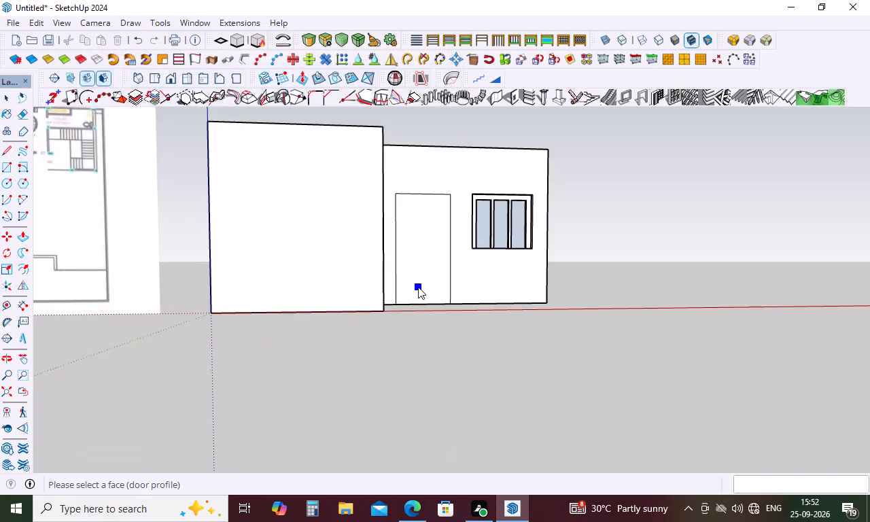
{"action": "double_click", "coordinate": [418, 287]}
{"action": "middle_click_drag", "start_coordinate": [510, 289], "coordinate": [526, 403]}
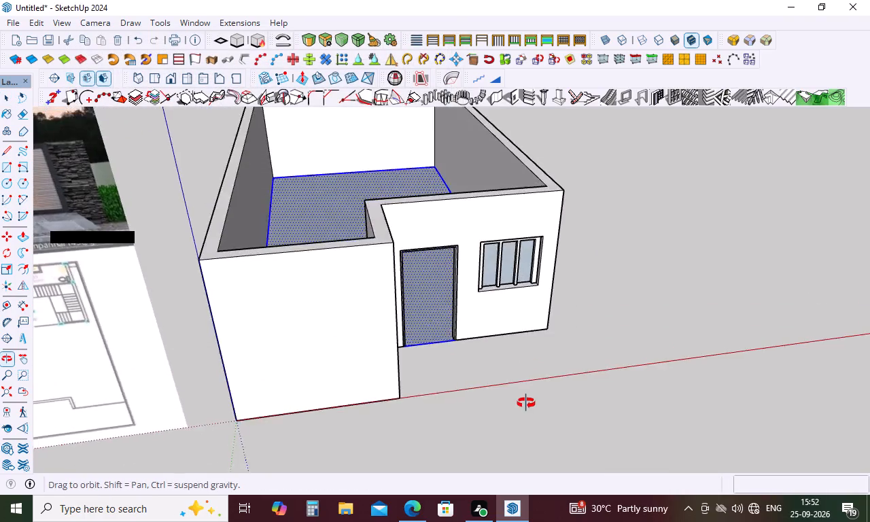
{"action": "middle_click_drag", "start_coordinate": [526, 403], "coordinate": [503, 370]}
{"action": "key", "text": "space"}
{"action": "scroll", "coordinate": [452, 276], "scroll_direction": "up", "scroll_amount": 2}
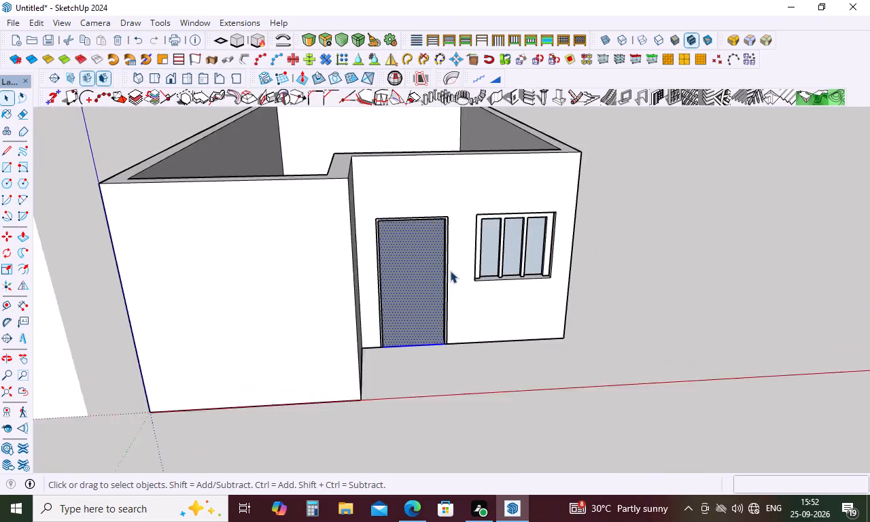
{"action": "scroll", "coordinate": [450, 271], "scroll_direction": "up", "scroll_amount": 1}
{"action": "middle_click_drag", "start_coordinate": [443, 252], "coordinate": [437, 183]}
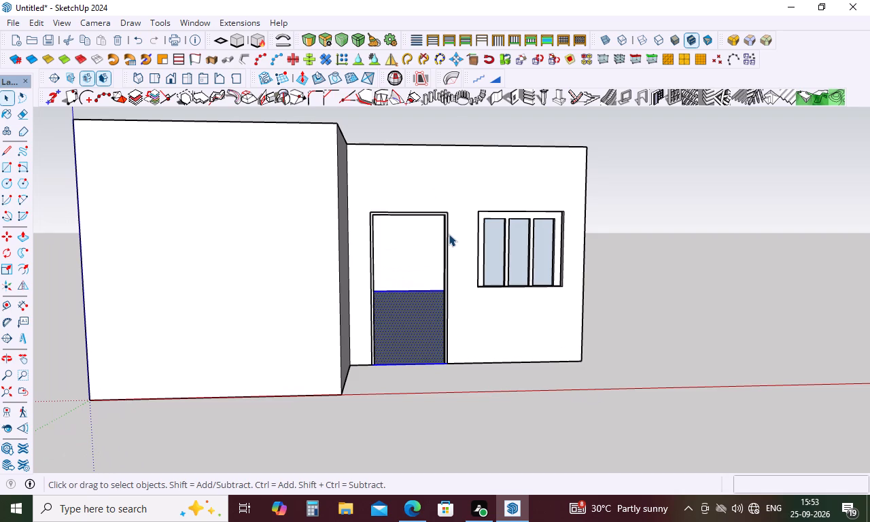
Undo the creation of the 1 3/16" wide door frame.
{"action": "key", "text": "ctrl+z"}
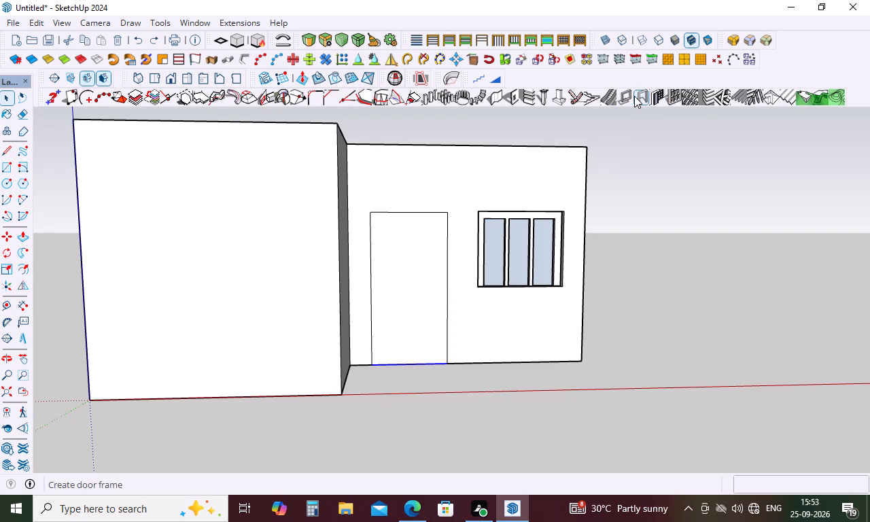
Set the rectangular door frame's width to 3" and create the frame.
{"action": "left_click", "coordinate": [637, 94]}
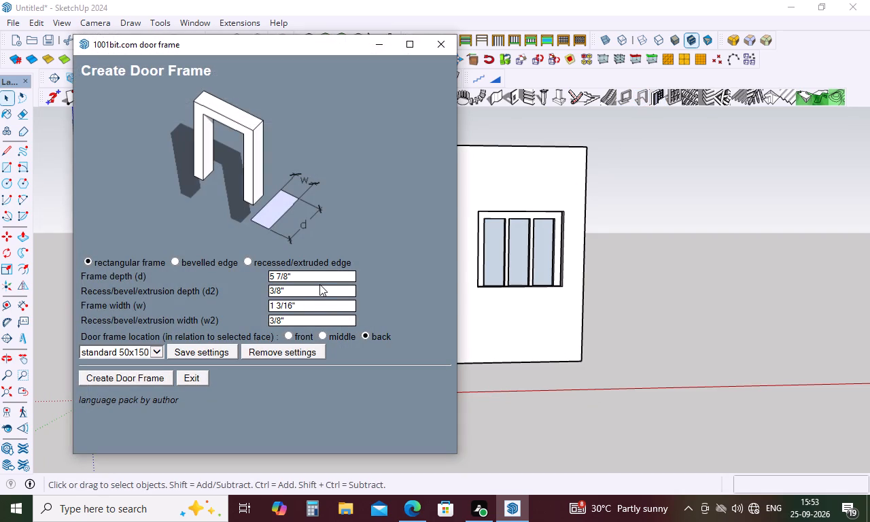
{"action": "left_click", "coordinate": [290, 290]}
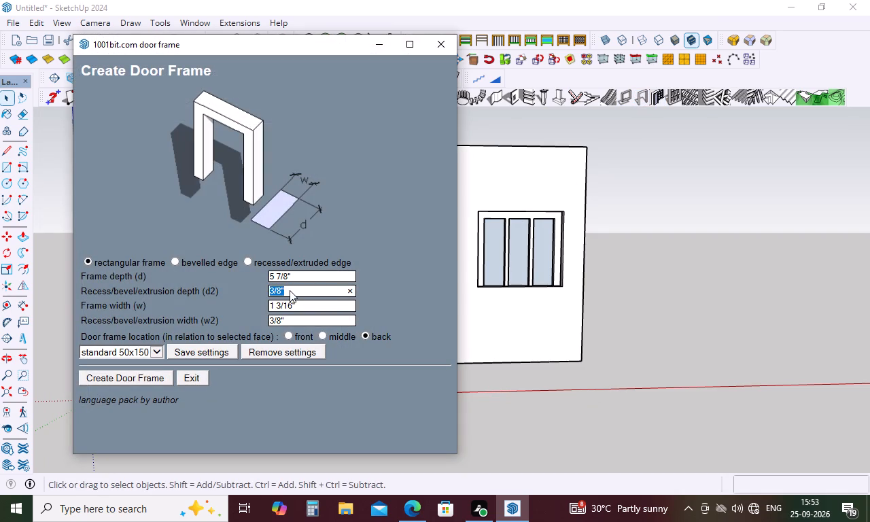
{"action": "left_click", "coordinate": [299, 277]}
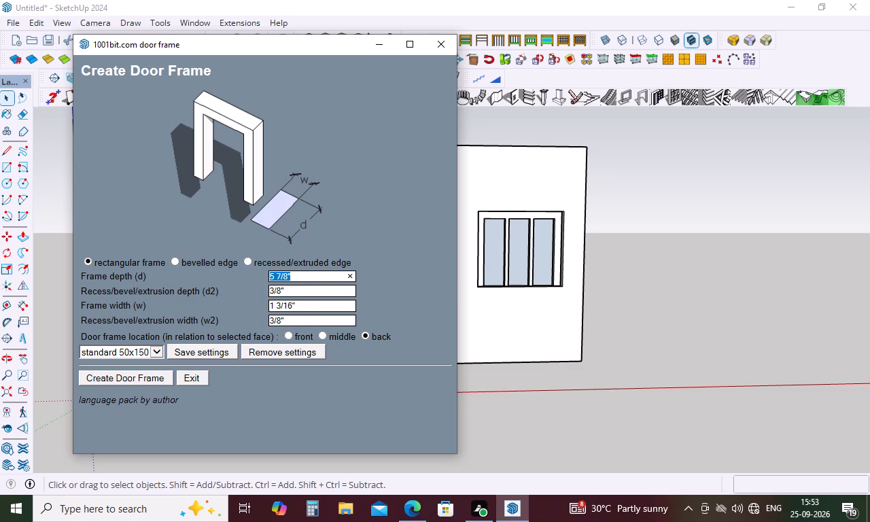
{"action": "left_click", "coordinate": [302, 305]}
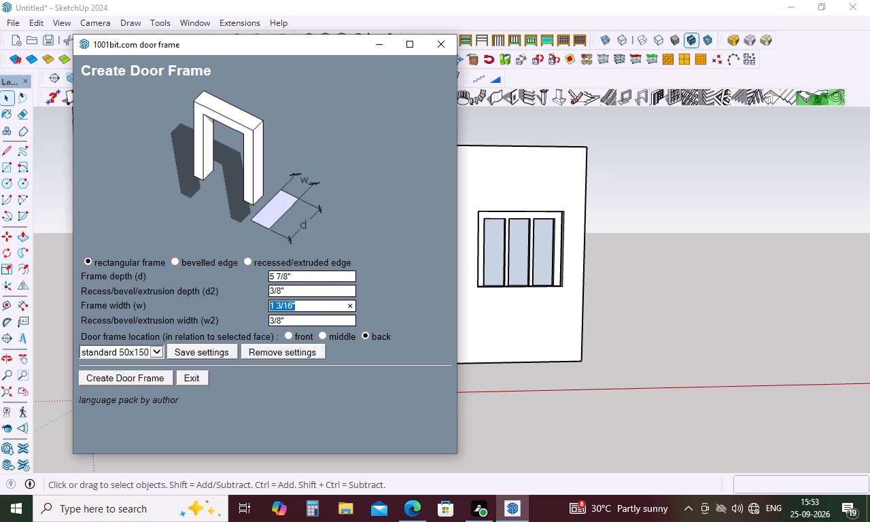
{"action": "key", "text": "BackSpace"}
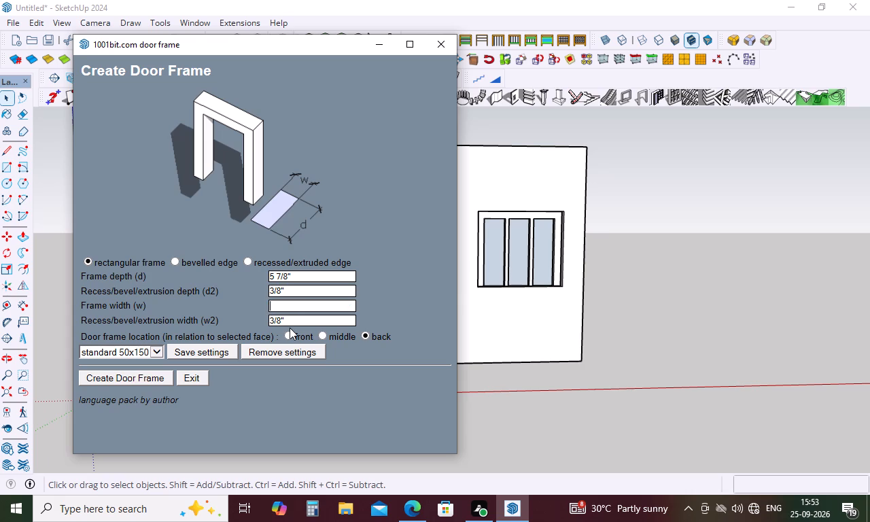
{"action": "key", "text": "3"}
{"action": "left_click", "coordinate": [129, 376]}
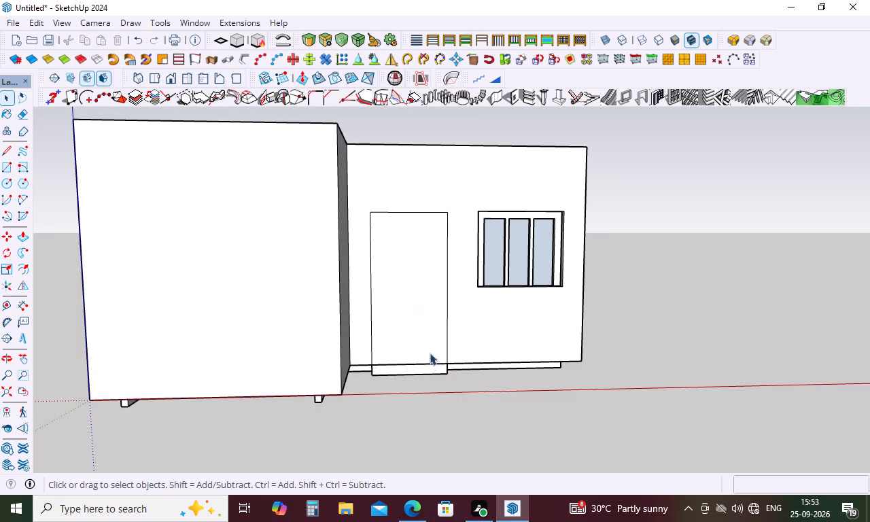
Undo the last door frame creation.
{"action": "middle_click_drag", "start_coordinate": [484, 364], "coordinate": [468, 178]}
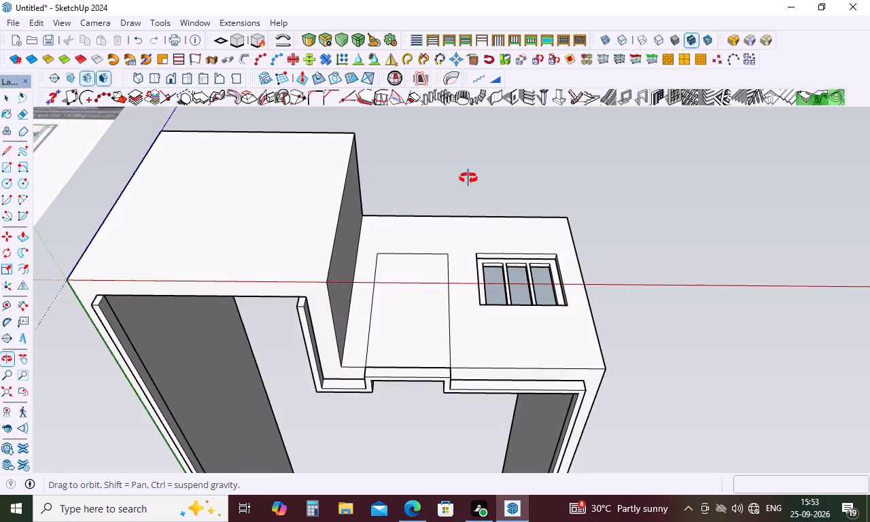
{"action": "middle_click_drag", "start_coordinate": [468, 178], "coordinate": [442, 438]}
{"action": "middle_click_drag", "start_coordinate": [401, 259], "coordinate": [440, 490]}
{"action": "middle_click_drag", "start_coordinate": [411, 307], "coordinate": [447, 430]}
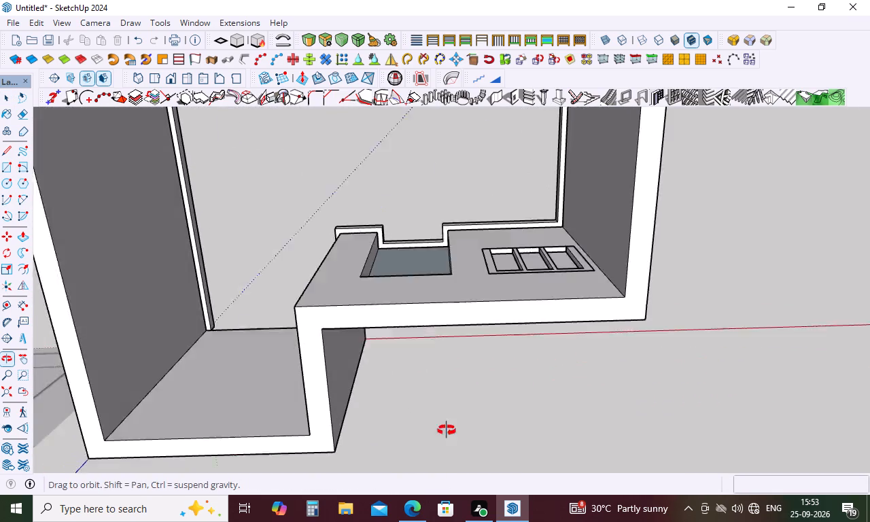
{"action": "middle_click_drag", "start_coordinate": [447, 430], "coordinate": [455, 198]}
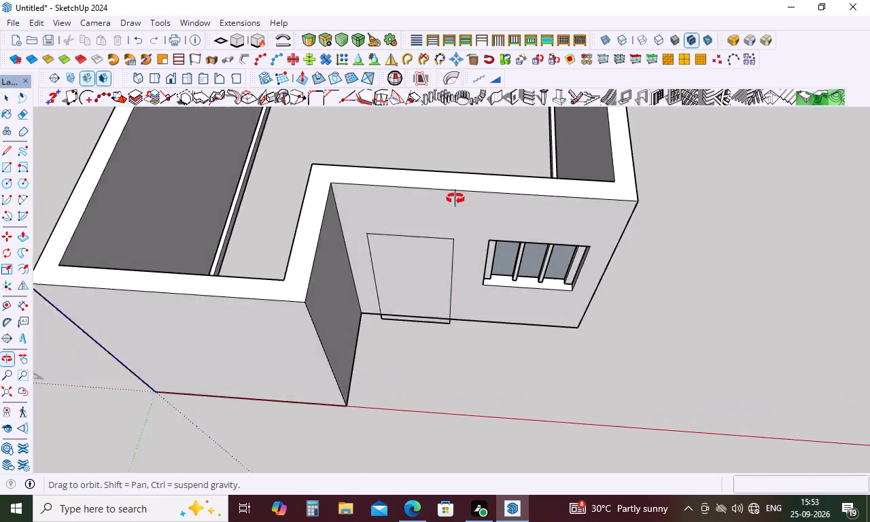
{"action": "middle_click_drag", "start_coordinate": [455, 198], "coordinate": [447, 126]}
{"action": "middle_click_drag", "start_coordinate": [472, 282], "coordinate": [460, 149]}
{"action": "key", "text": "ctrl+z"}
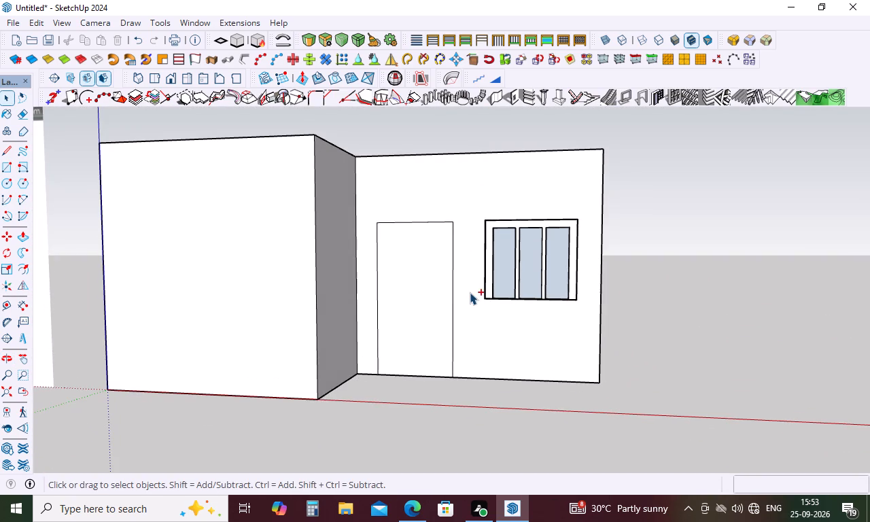
Create a rectangular door frame, 5 7/8" deep and 3" wide, from the door outline in the recessed wall.
{"action": "left_click", "coordinate": [636, 91]}
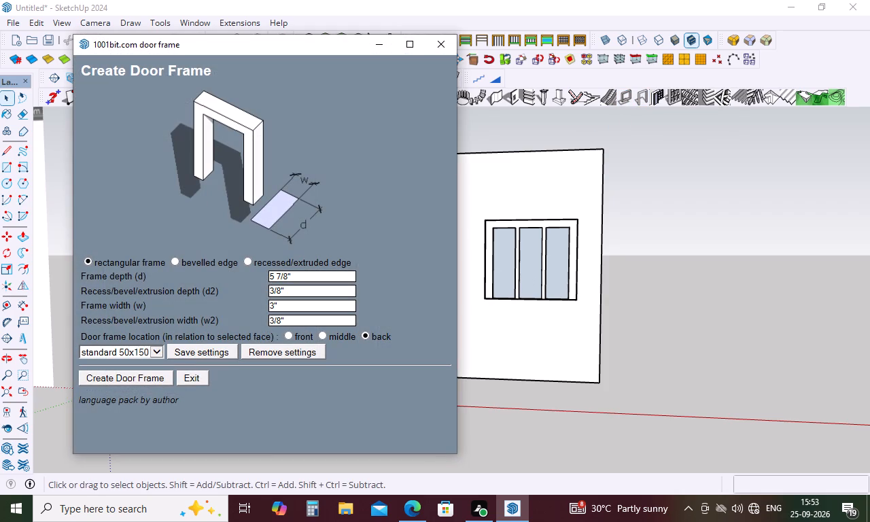
{"action": "left_click", "coordinate": [162, 382]}
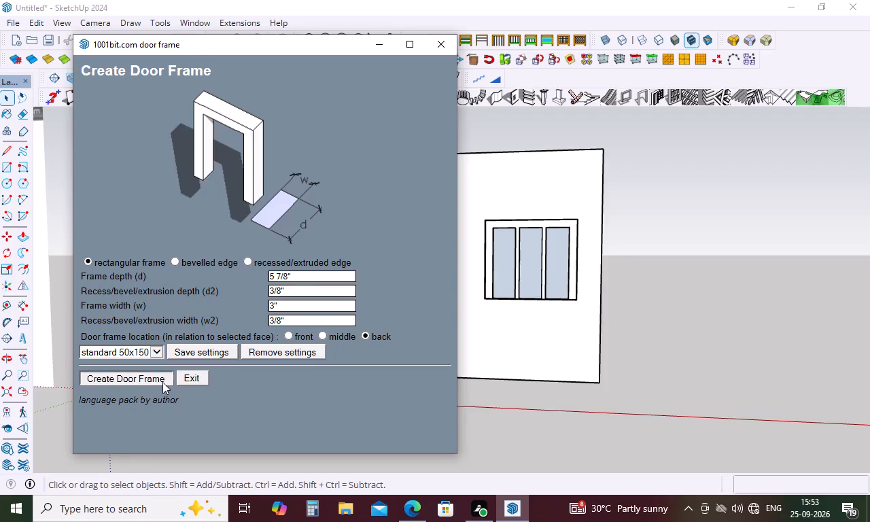
{"action": "double_click", "coordinate": [412, 345]}
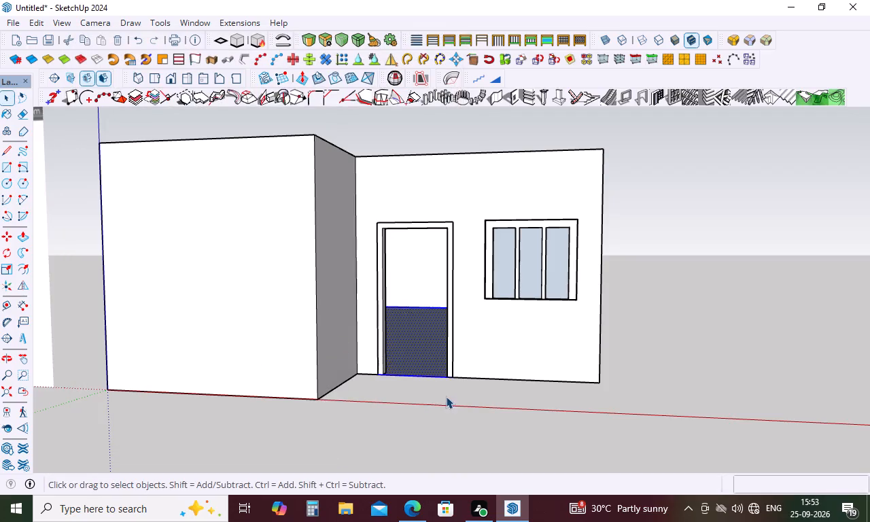
{"action": "key", "text": "space"}
Draw a rectangle about 2' 9" by 6' 9" filling the door frame's opening, from an upper inner corner to the opposite bottom corner.
{"action": "key", "text": "r"}
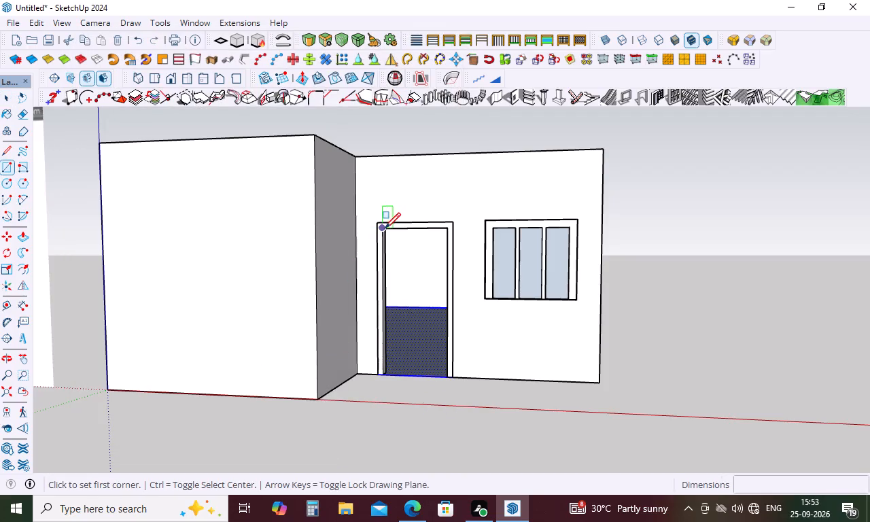
{"action": "left_click", "coordinate": [384, 228]}
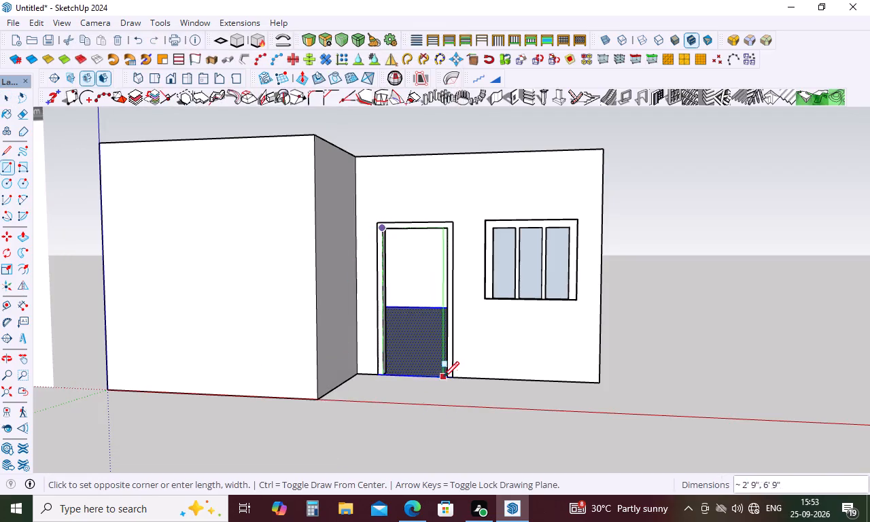
{"action": "left_click", "coordinate": [446, 379]}
{"action": "scroll", "coordinate": [469, 344], "scroll_direction": "down", "scroll_amount": 3}
{"action": "middle_click_drag", "start_coordinate": [466, 344], "coordinate": [561, 358]}
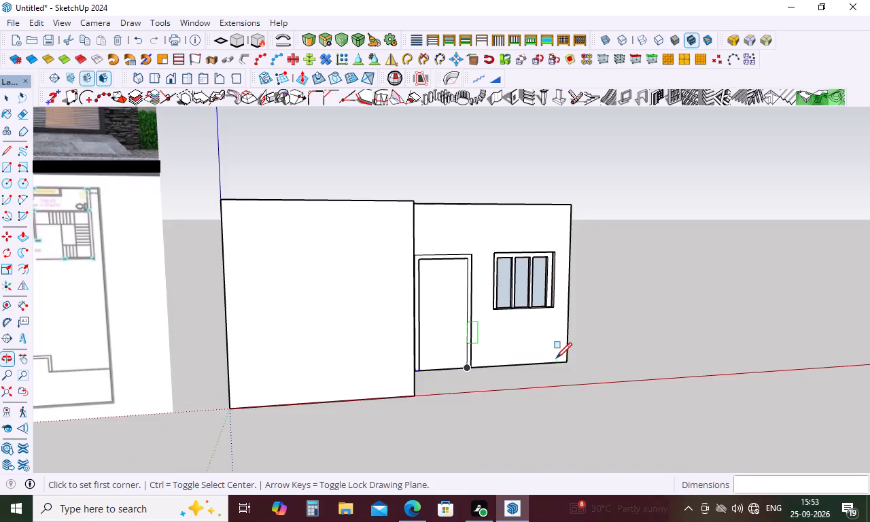
{"action": "scroll", "coordinate": [499, 337], "scroll_direction": "up", "scroll_amount": 4}
{"action": "key", "text": "space"}
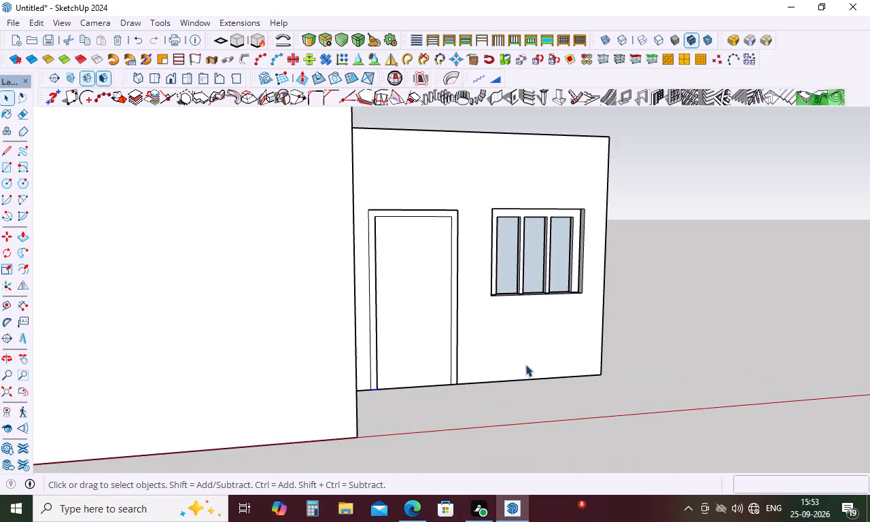
Examine the new face inside the door frame and the whole house beside the reference image.
{"action": "left_click", "coordinate": [425, 321]}
{"action": "scroll", "coordinate": [407, 299], "scroll_direction": "down", "scroll_amount": 2}
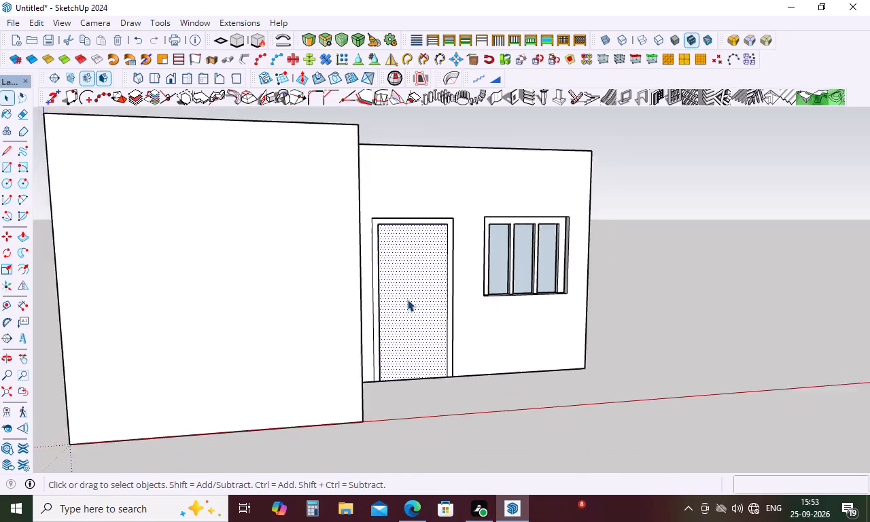
{"action": "scroll", "coordinate": [407, 299], "scroll_direction": "down", "scroll_amount": 6}
{"action": "key", "text": "space"}
{"action": "left_click", "coordinate": [487, 387]}
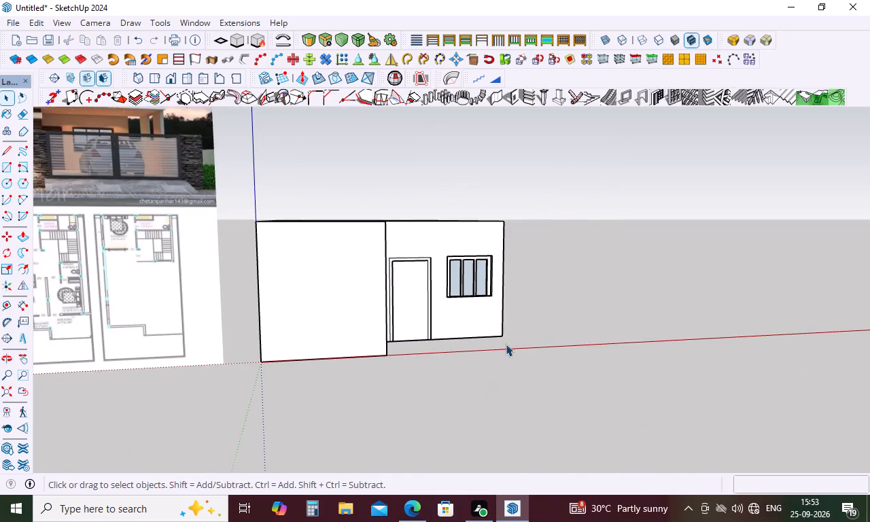
{"action": "scroll", "coordinate": [506, 344], "scroll_direction": "down", "scroll_amount": 4}
{"action": "middle_click_drag", "start_coordinate": [506, 344], "coordinate": [434, 382]}
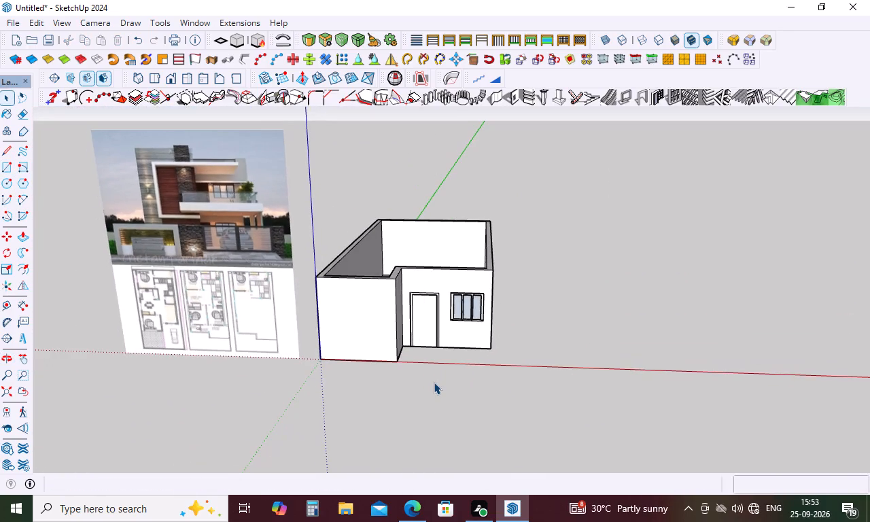
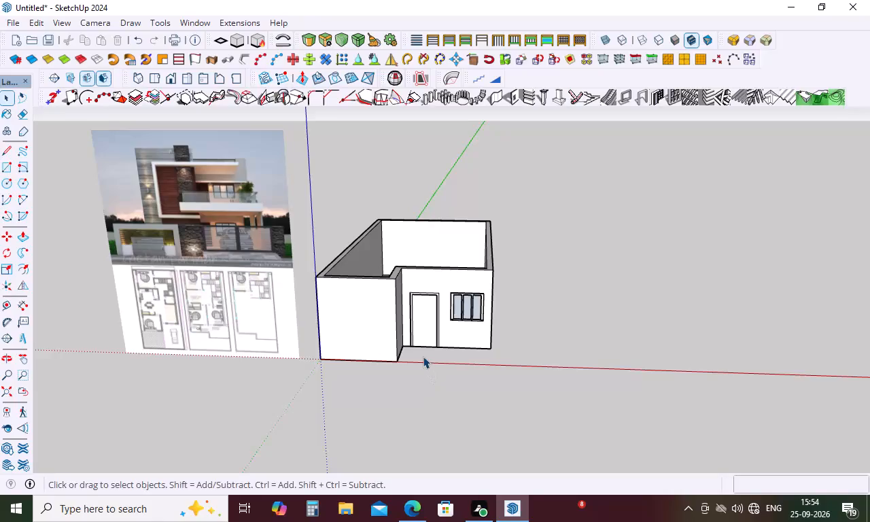
Measure the length of the recessed front wall containing the door and window.
{"action": "scroll", "coordinate": [412, 323], "scroll_direction": "up", "scroll_amount": 4}
{"action": "key", "text": "d"}
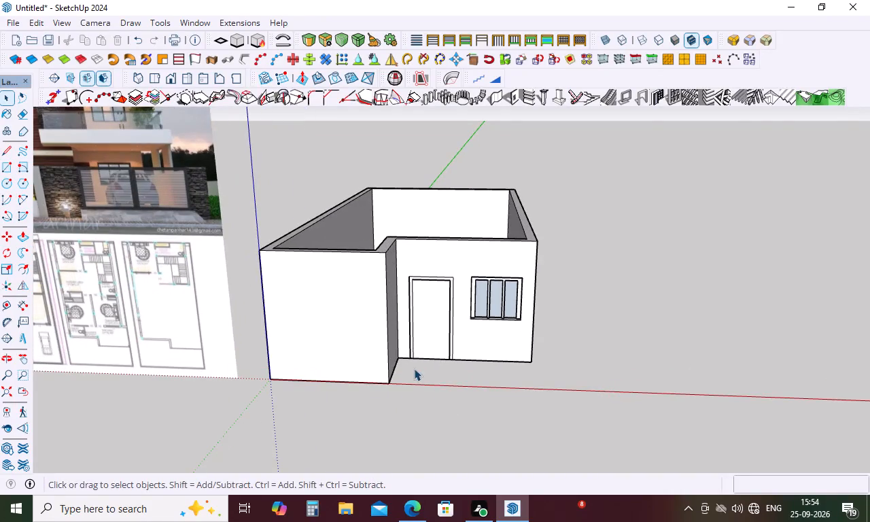
{"action": "left_click", "coordinate": [29, 305]}
{"action": "scroll", "coordinate": [412, 351], "scroll_direction": "up", "scroll_amount": 4}
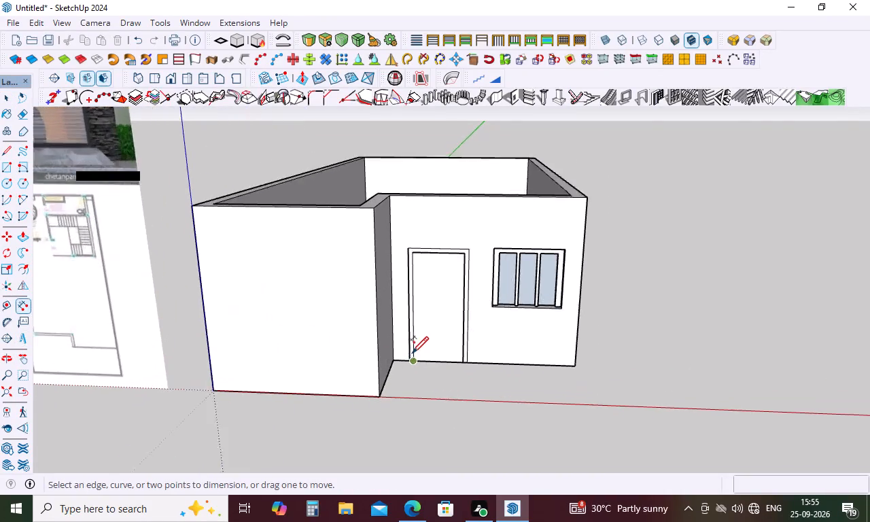
{"action": "left_click", "coordinate": [394, 360]}
{"action": "left_click", "coordinate": [597, 365]}
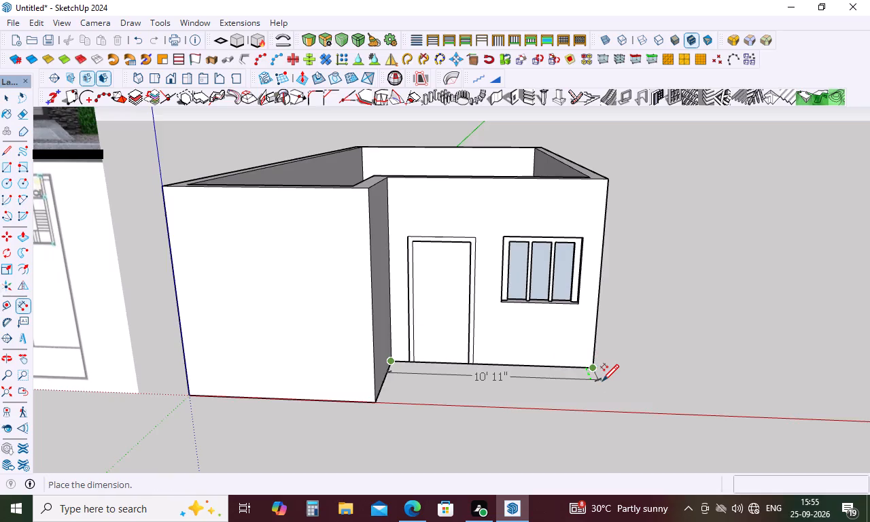
{"action": "key", "text": "space"}
Examine the walled ground floor, its door and window from several angles, alongside the reference elevation and plans.
{"action": "scroll", "coordinate": [437, 313], "scroll_direction": "down", "scroll_amount": 3}
{"action": "middle_click_drag", "start_coordinate": [437, 313], "coordinate": [457, 470]}
{"action": "scroll", "coordinate": [478, 391], "scroll_direction": "down", "scroll_amount": 5}
{"action": "middle_click_drag", "start_coordinate": [572, 395], "coordinate": [557, 179]}
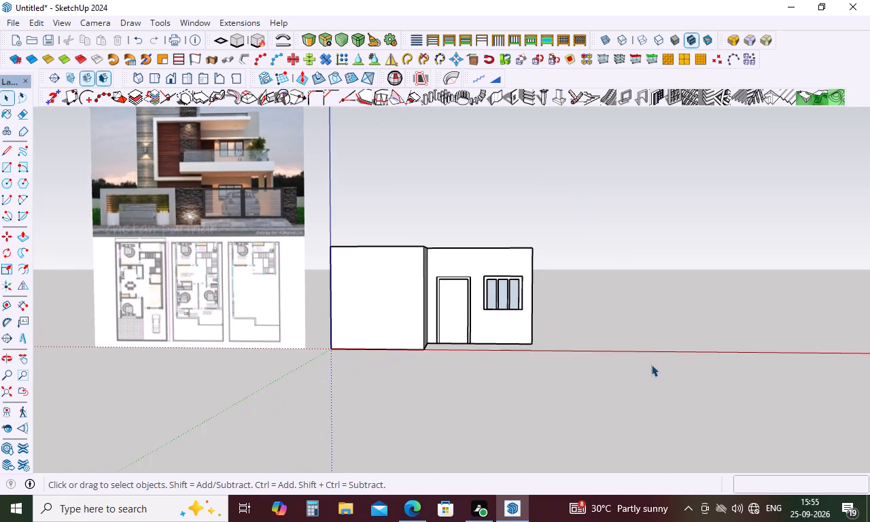
{"action": "middle_click_drag", "start_coordinate": [647, 364], "coordinate": [595, 389]}
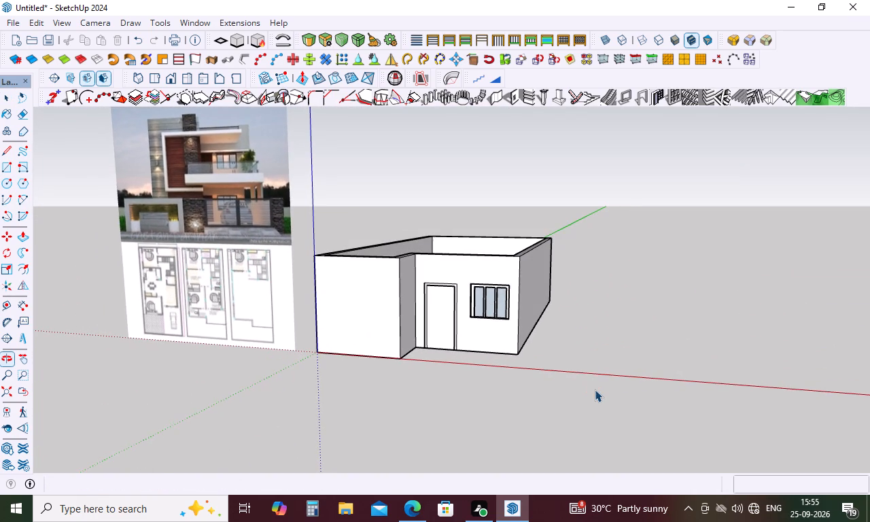
{"action": "middle_click_drag", "start_coordinate": [549, 330], "coordinate": [602, 307]}
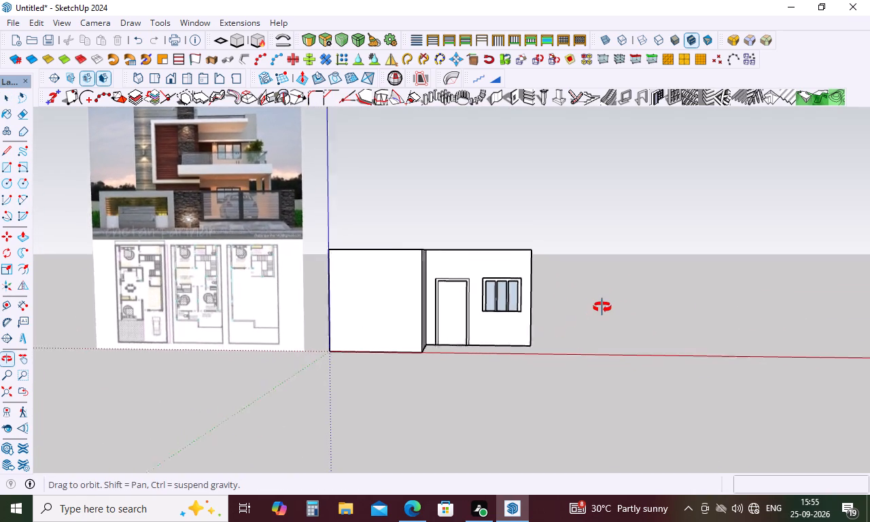
{"action": "middle_click_drag", "start_coordinate": [602, 307], "coordinate": [603, 288]}
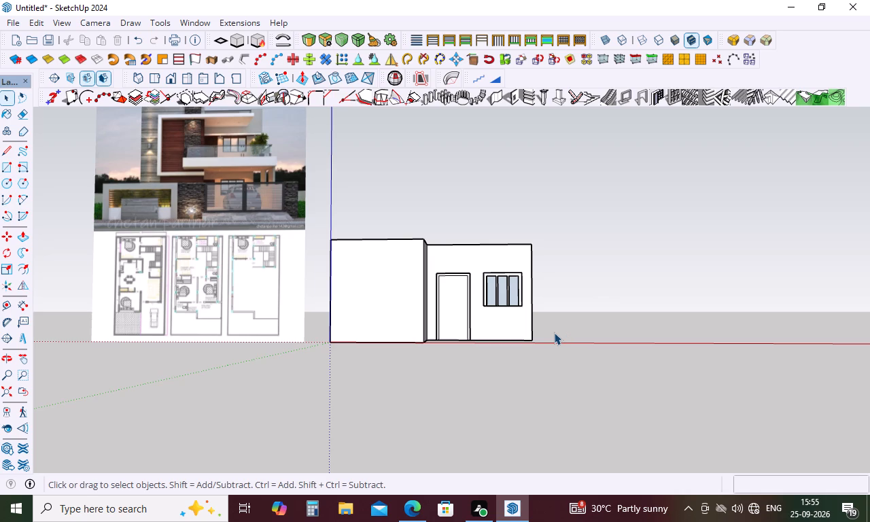
{"action": "middle_click_drag", "start_coordinate": [554, 332], "coordinate": [540, 339]}
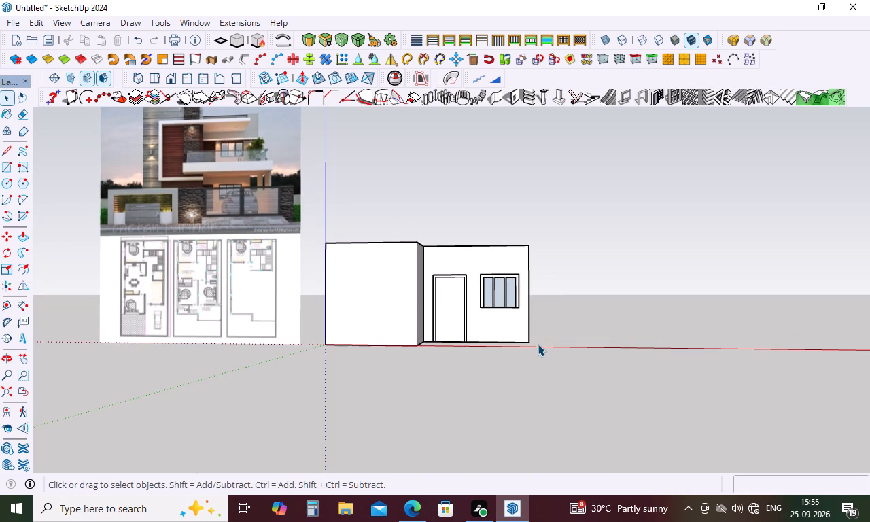
{"action": "middle_click_drag", "start_coordinate": [522, 332], "coordinate": [520, 494]}
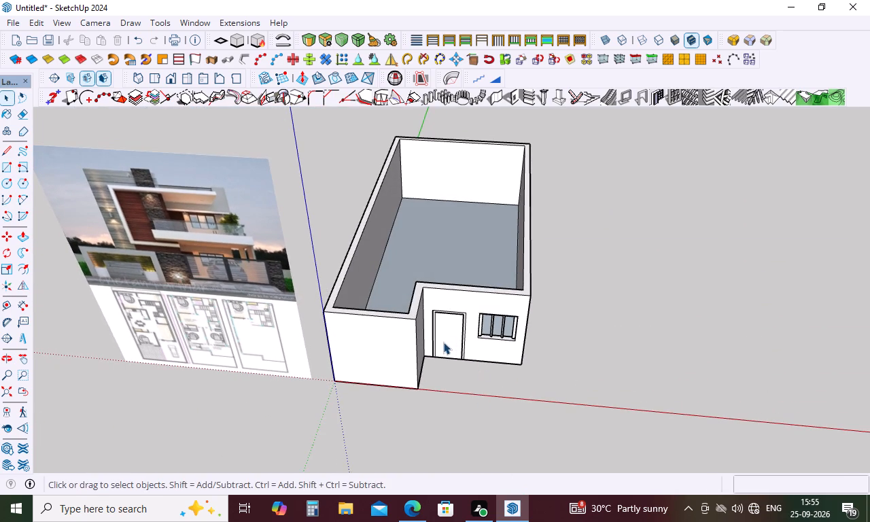
{"action": "scroll", "coordinate": [497, 336], "scroll_direction": "up", "scroll_amount": 4}
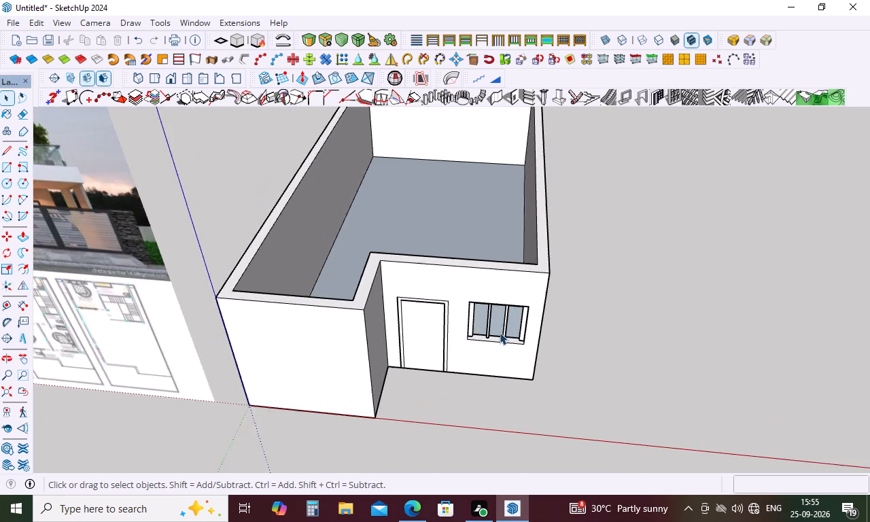
{"action": "scroll", "coordinate": [512, 334], "scroll_direction": "up", "scroll_amount": 10}
{"action": "scroll", "coordinate": [529, 337], "scroll_direction": "down", "scroll_amount": 10}
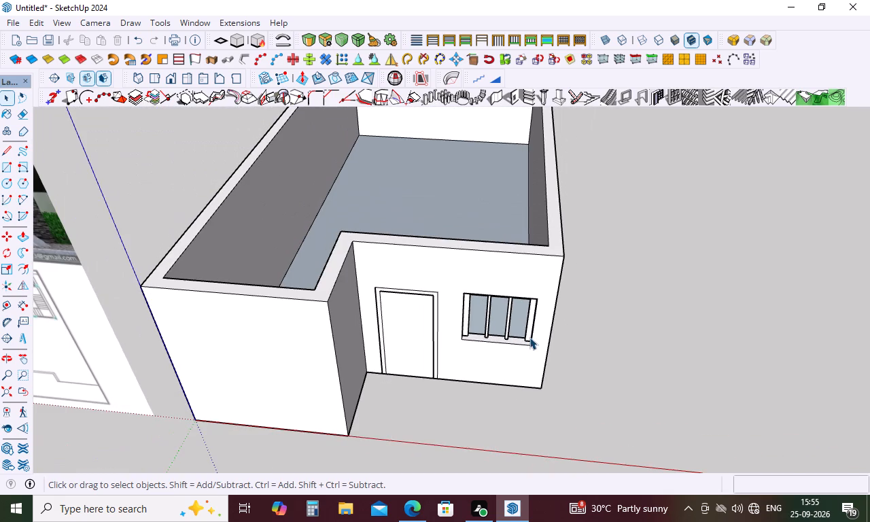
{"action": "scroll", "coordinate": [529, 337], "scroll_direction": "down", "scroll_amount": 8}
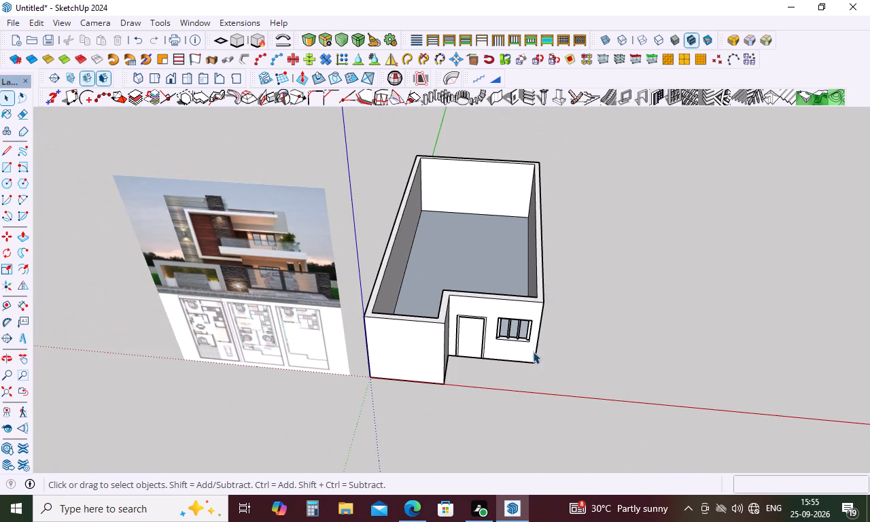
{"action": "middle_click_drag", "start_coordinate": [533, 351], "coordinate": [520, 298]}
{"action": "scroll", "coordinate": [465, 343], "scroll_direction": "up", "scroll_amount": 4}
{"action": "scroll", "coordinate": [465, 343], "scroll_direction": "down", "scroll_amount": 2}
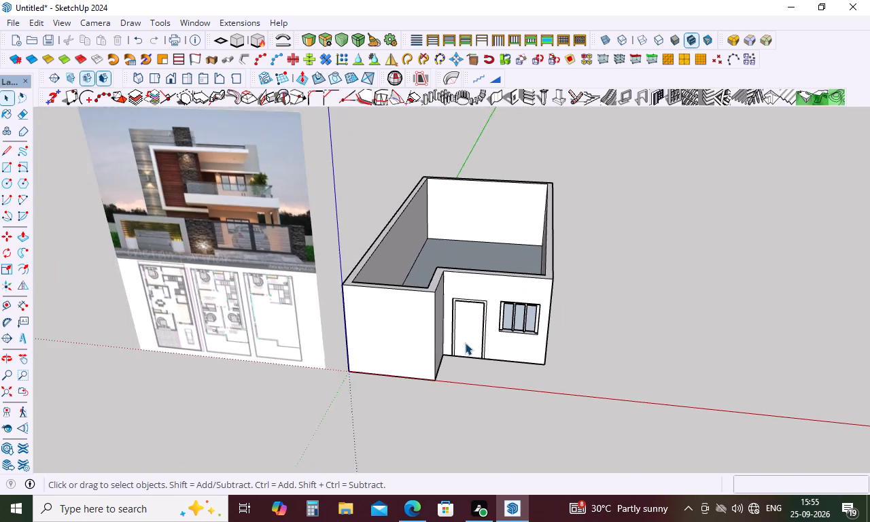
{"action": "scroll", "coordinate": [465, 343], "scroll_direction": "down", "scroll_amount": 2}
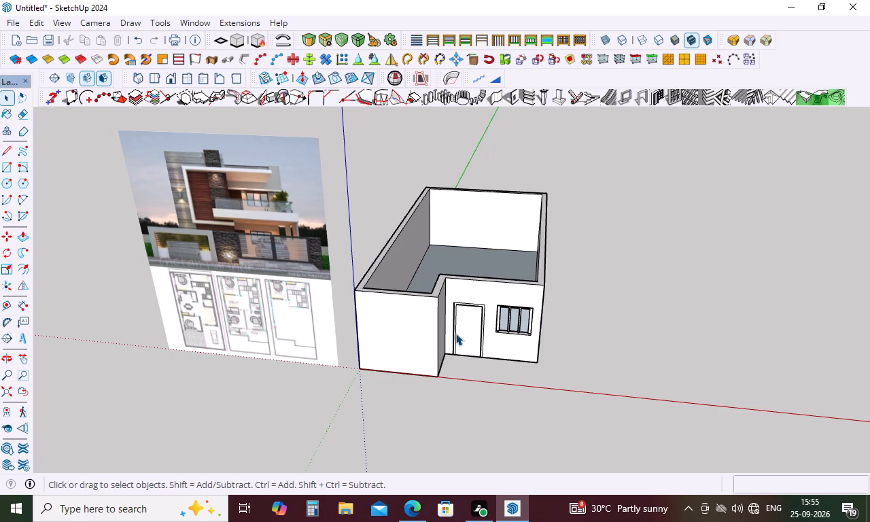
{"action": "scroll", "coordinate": [455, 333], "scroll_direction": "up", "scroll_amount": 3}
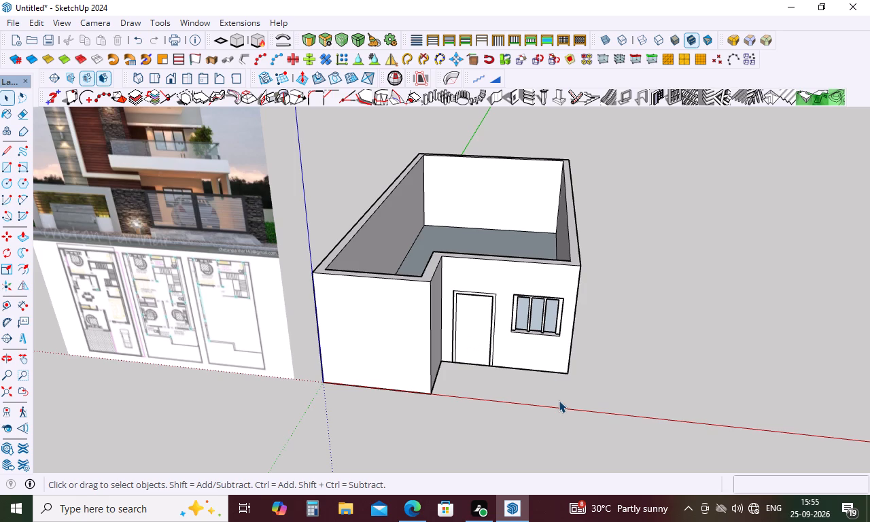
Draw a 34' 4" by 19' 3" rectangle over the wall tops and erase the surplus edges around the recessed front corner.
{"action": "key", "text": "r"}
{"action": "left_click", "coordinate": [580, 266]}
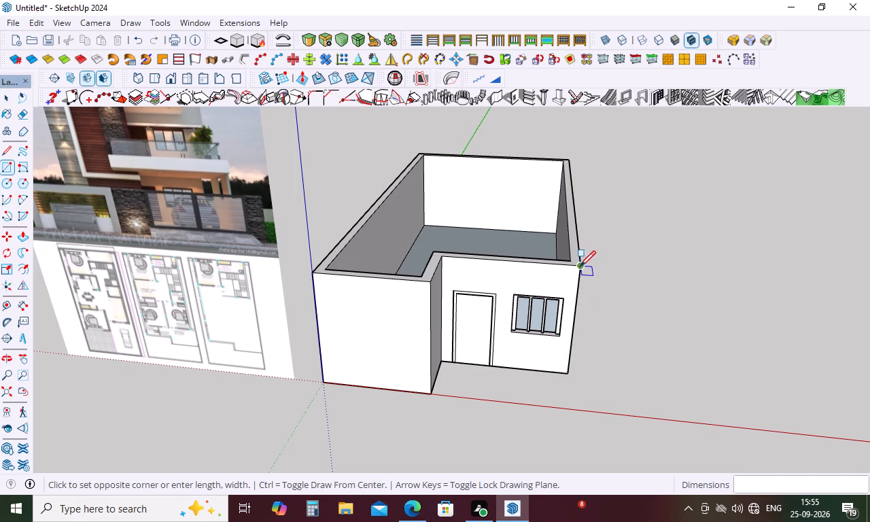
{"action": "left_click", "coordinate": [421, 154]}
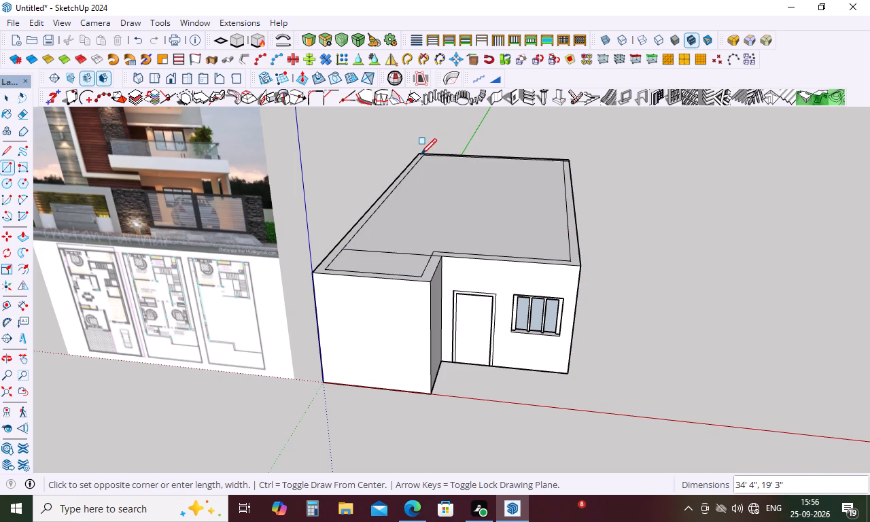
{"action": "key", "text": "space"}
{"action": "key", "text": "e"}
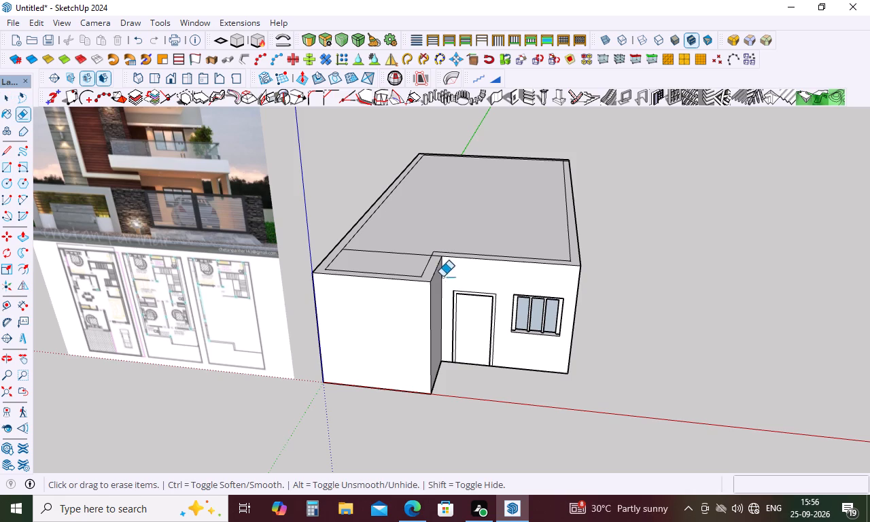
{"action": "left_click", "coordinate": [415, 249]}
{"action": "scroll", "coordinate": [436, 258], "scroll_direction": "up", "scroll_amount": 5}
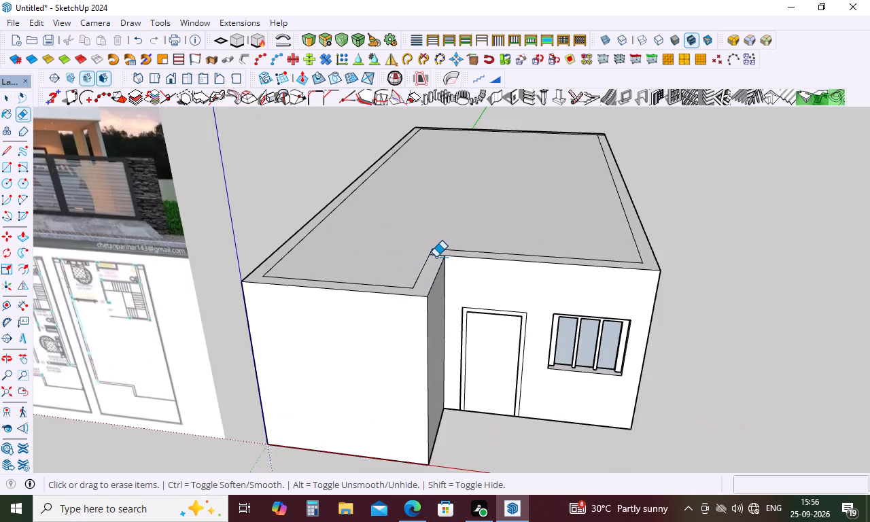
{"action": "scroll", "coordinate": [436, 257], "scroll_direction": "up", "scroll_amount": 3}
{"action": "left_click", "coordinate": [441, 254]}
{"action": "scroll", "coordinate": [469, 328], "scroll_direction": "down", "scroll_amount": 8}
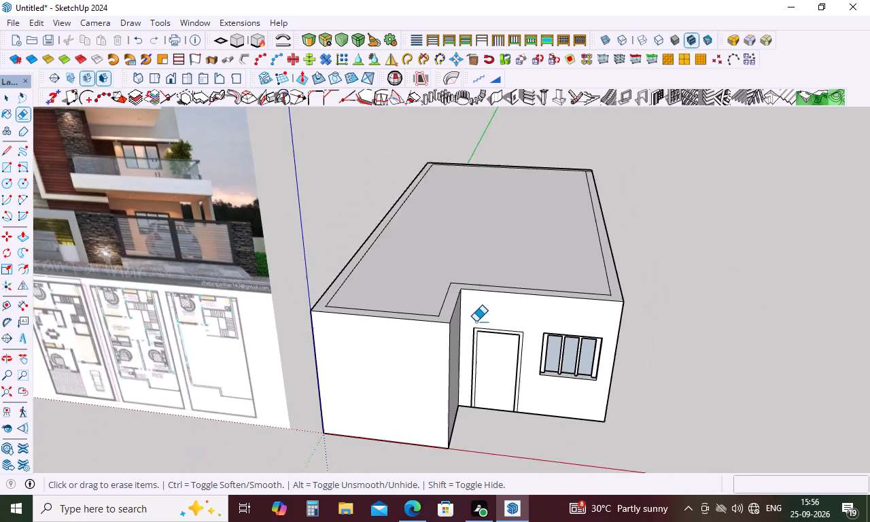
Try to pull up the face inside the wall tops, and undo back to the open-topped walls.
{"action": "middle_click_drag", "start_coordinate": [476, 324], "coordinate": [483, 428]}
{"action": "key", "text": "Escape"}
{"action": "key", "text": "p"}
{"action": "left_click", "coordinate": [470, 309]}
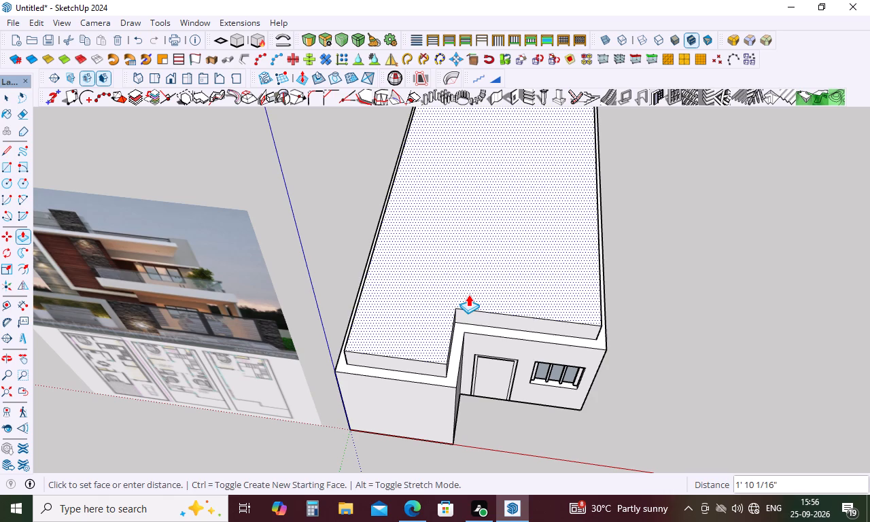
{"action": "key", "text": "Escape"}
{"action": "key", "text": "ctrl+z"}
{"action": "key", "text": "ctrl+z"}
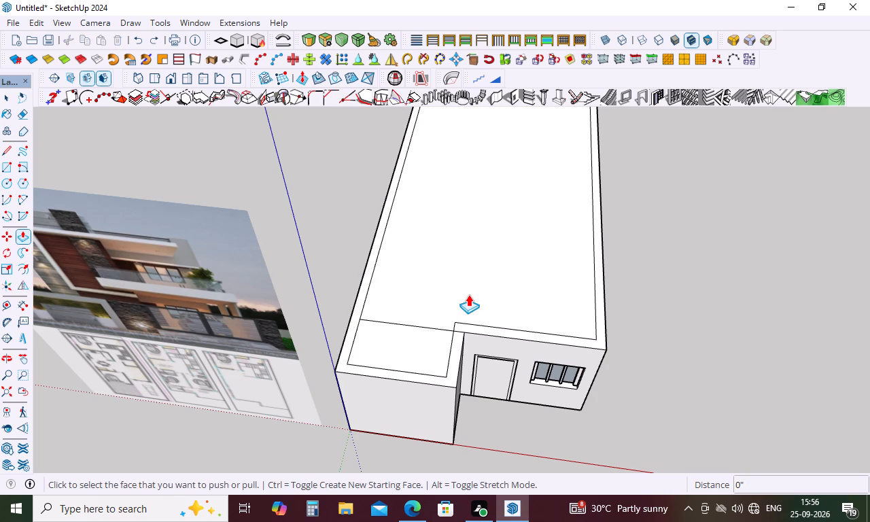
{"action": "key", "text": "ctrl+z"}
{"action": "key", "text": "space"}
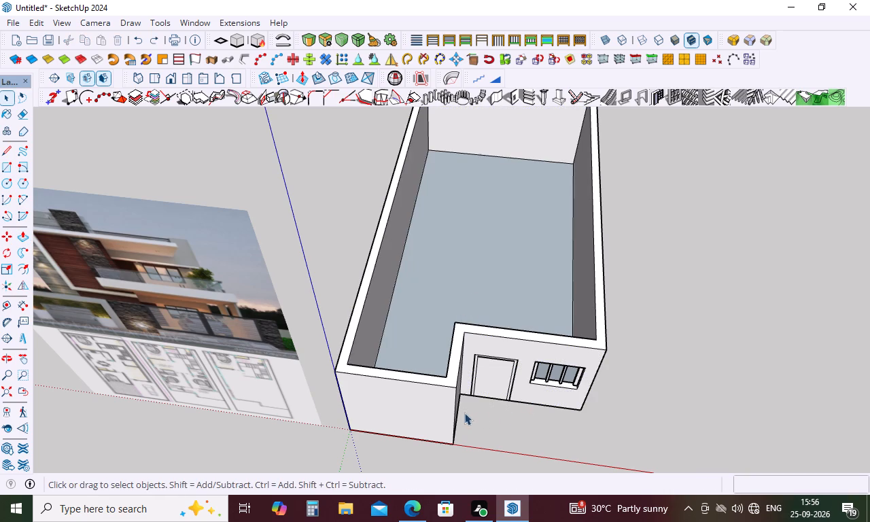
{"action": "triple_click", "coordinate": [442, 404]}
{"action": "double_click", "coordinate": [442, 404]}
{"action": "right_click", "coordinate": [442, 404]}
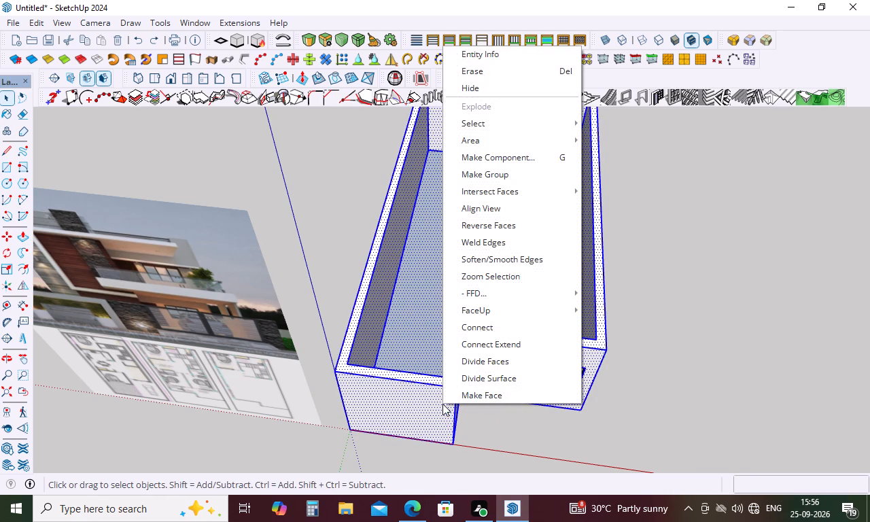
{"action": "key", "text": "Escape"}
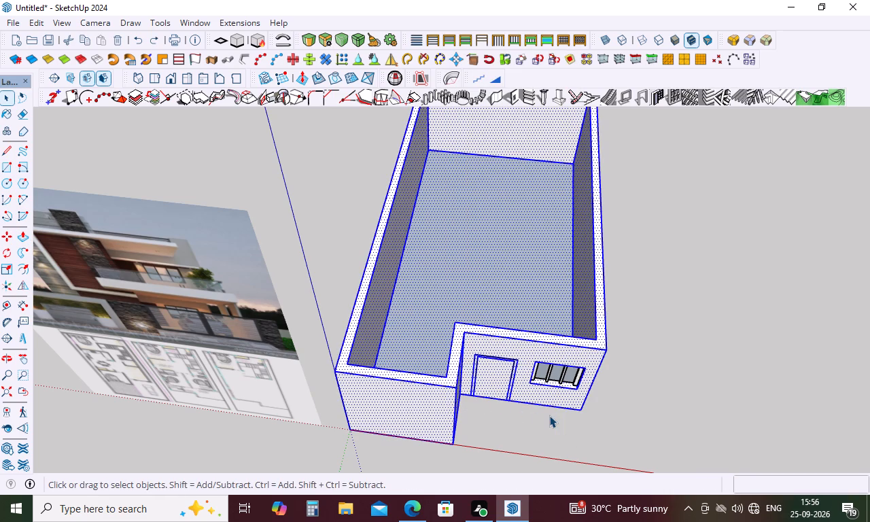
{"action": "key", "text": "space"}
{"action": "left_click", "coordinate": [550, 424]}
Make a group from all connected wall and floor geometry of the house.
{"action": "triple_click", "coordinate": [526, 396]}
{"action": "triple_click", "coordinate": [526, 396]}
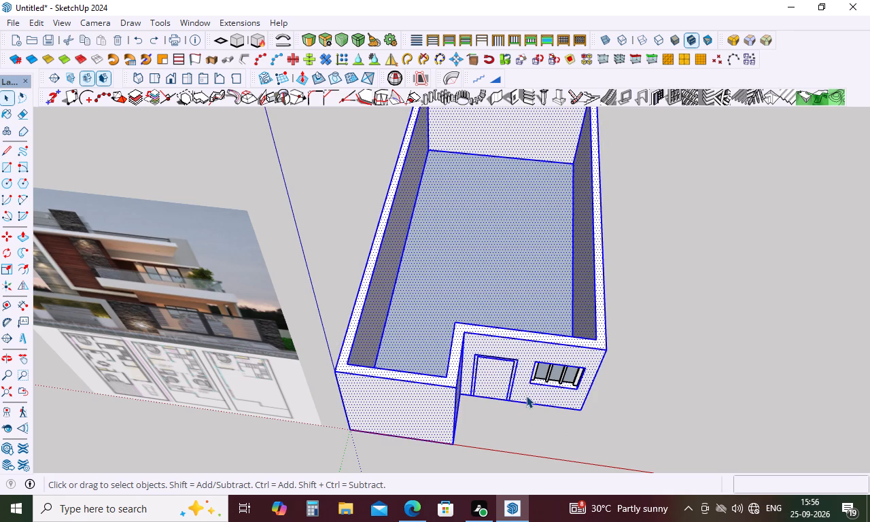
{"action": "triple_click", "coordinate": [526, 396]}
{"action": "triple_click", "coordinate": [526, 396]}
{"action": "right_click", "coordinate": [526, 396]}
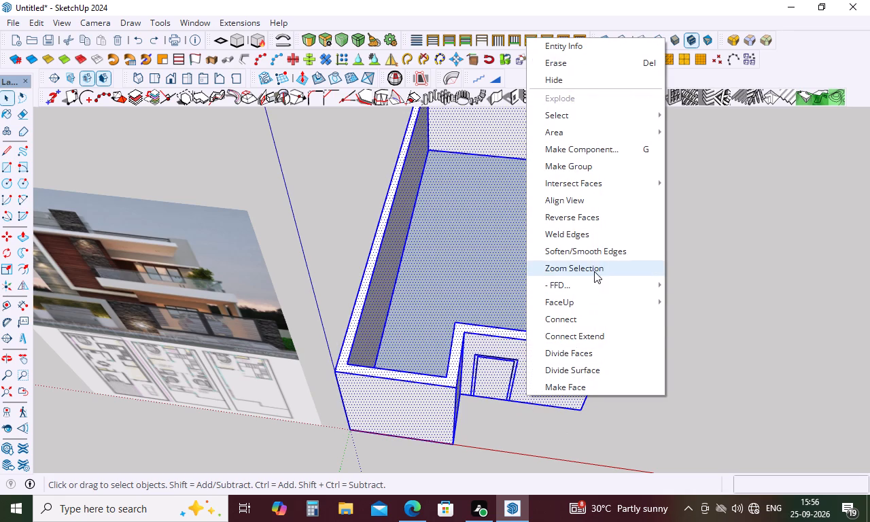
{"action": "scroll", "coordinate": [521, 353], "scroll_direction": "down", "scroll_amount": 3}
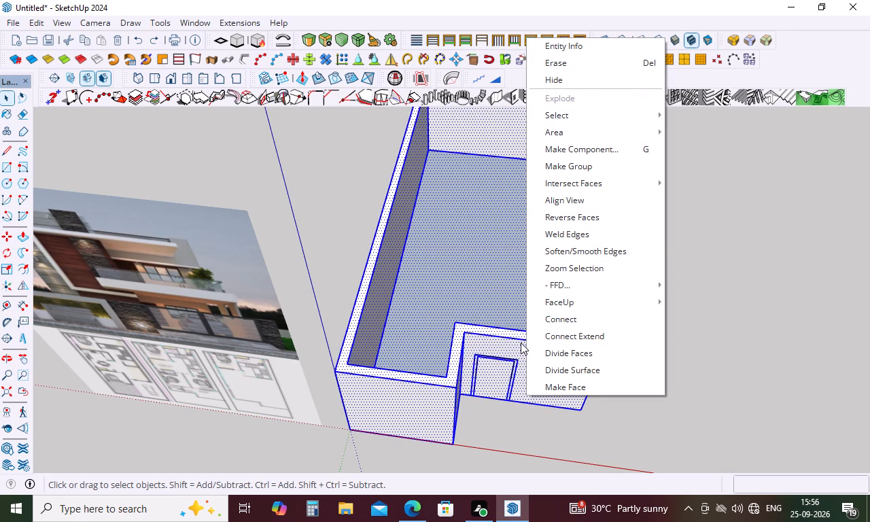
{"action": "left_click", "coordinate": [577, 162]}
{"action": "left_click", "coordinate": [736, 308]}
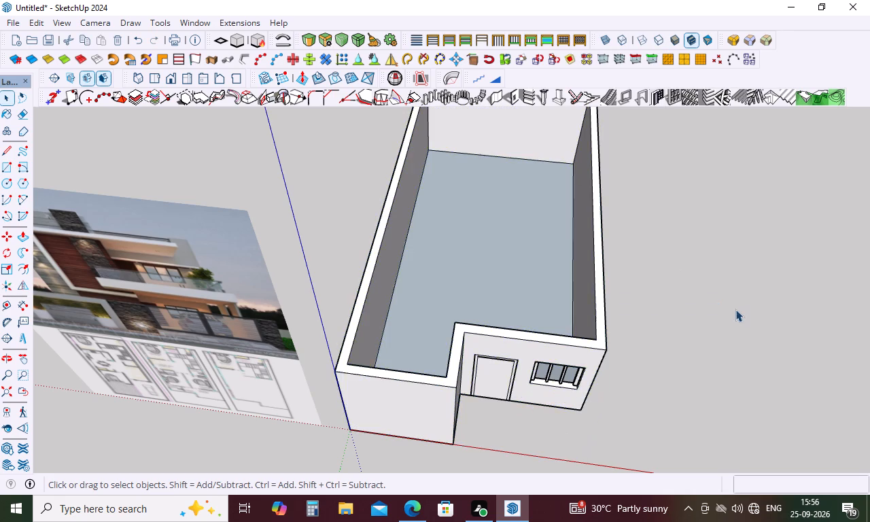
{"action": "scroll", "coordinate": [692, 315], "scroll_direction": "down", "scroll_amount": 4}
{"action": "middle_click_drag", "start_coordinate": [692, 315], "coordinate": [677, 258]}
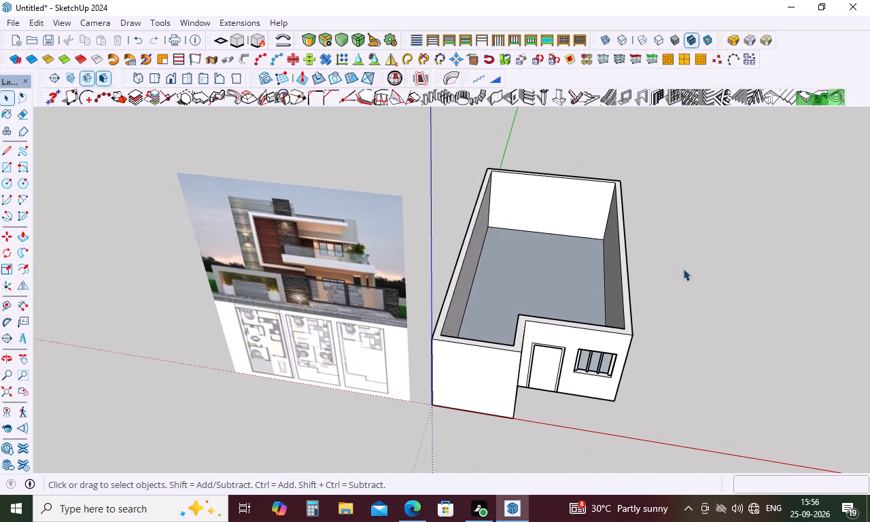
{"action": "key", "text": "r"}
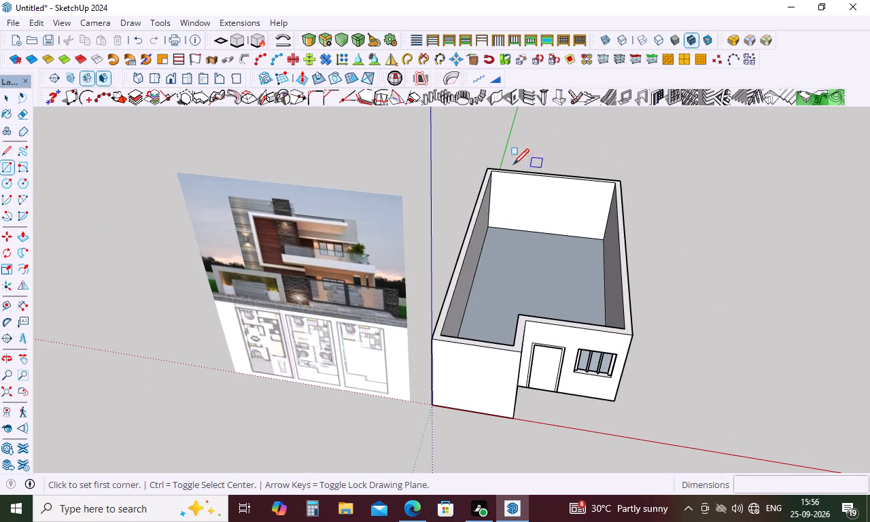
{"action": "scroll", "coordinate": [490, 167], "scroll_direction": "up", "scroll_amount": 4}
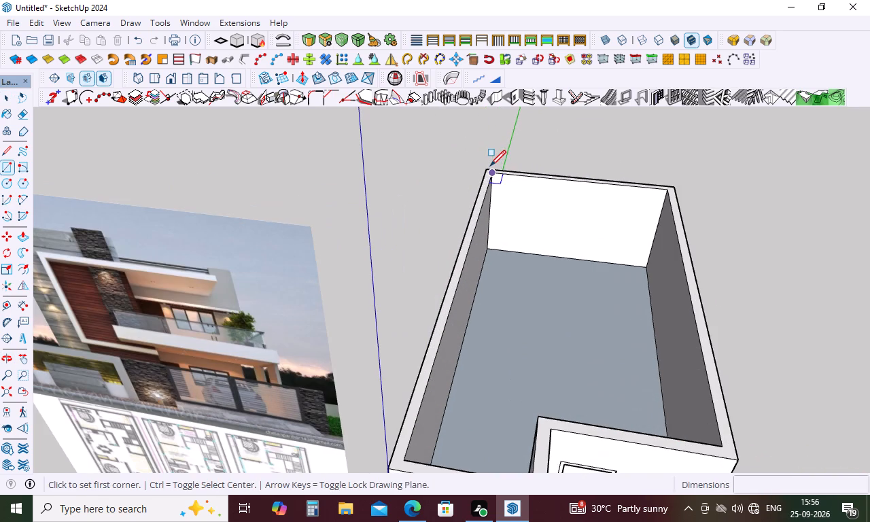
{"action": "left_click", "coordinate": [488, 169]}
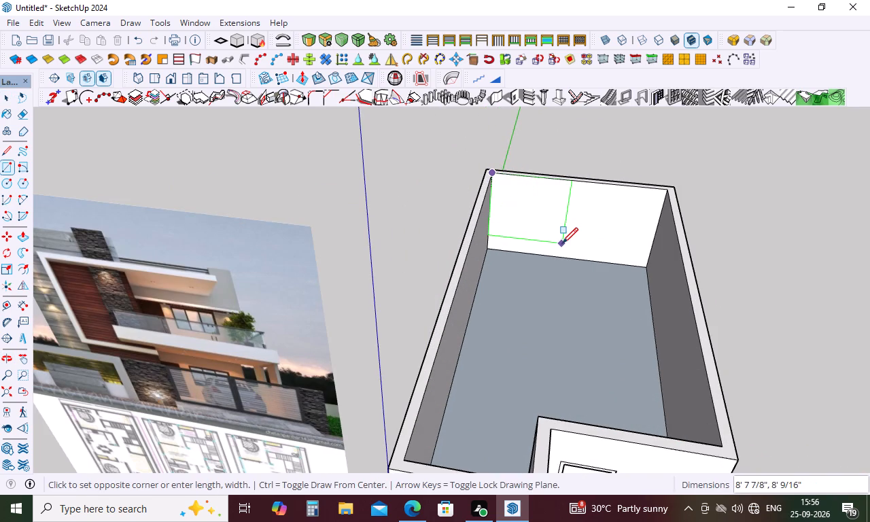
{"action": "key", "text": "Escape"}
Cover the wall tops with a 35' 1" by about 20' rectangle and a front one about 9' 1" by 4' 11", erasing their shared edge.
{"action": "key", "text": "r"}
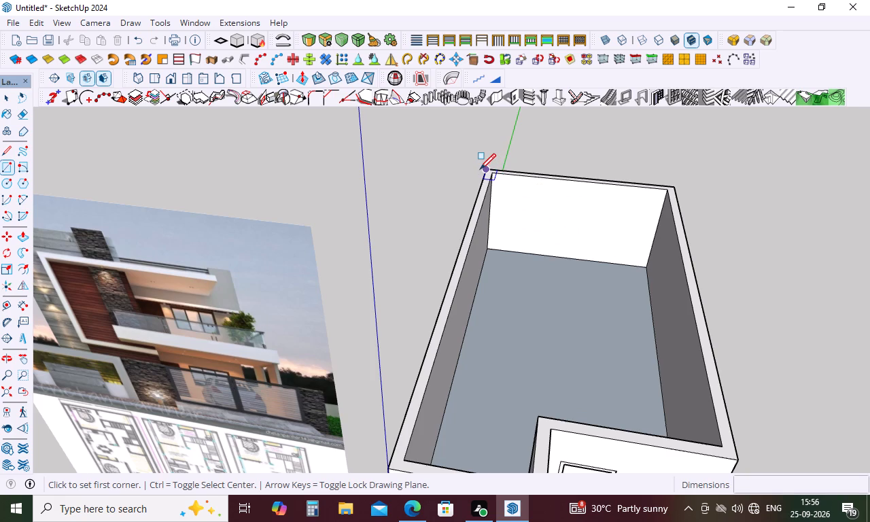
{"action": "left_click", "coordinate": [480, 169]}
{"action": "scroll", "coordinate": [612, 290], "scroll_direction": "down", "scroll_amount": 3}
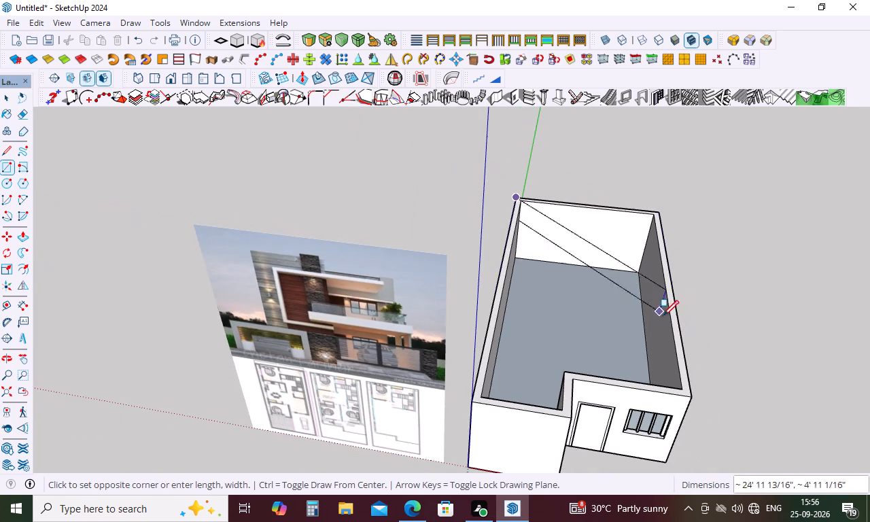
{"action": "left_click", "coordinate": [691, 400]}
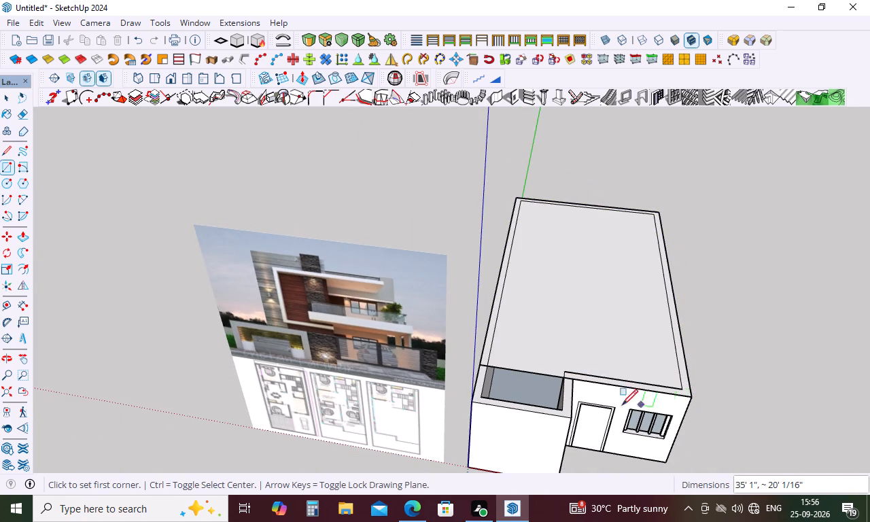
{"action": "left_click", "coordinate": [479, 366]}
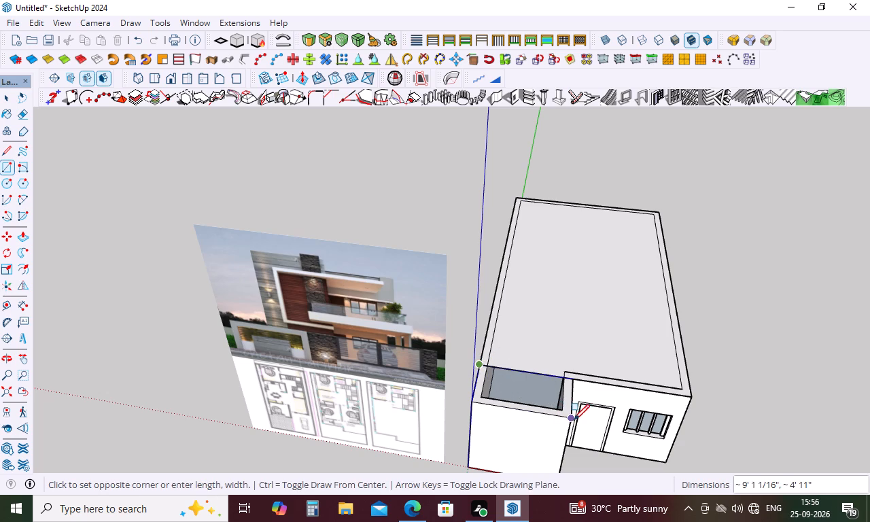
{"action": "left_click", "coordinate": [574, 418]}
{"action": "key", "text": "space"}
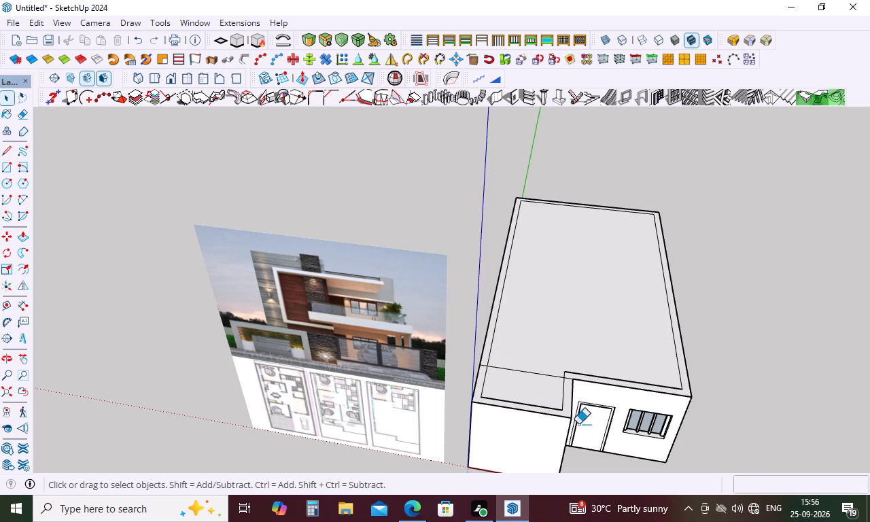
{"action": "key", "text": "e"}
{"action": "left_click", "coordinate": [522, 375]}
{"action": "left_click_drag", "start_coordinate": [523, 368], "coordinate": [523, 377]}
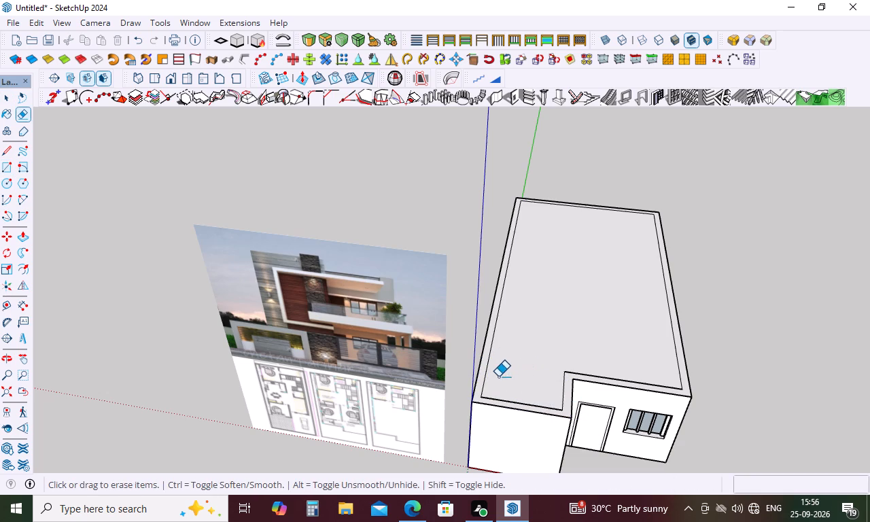
{"action": "key", "text": "Escape"}
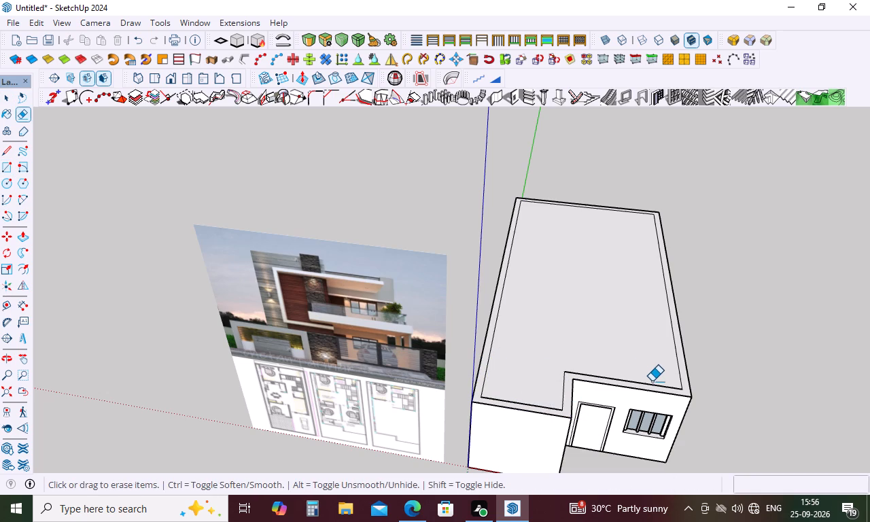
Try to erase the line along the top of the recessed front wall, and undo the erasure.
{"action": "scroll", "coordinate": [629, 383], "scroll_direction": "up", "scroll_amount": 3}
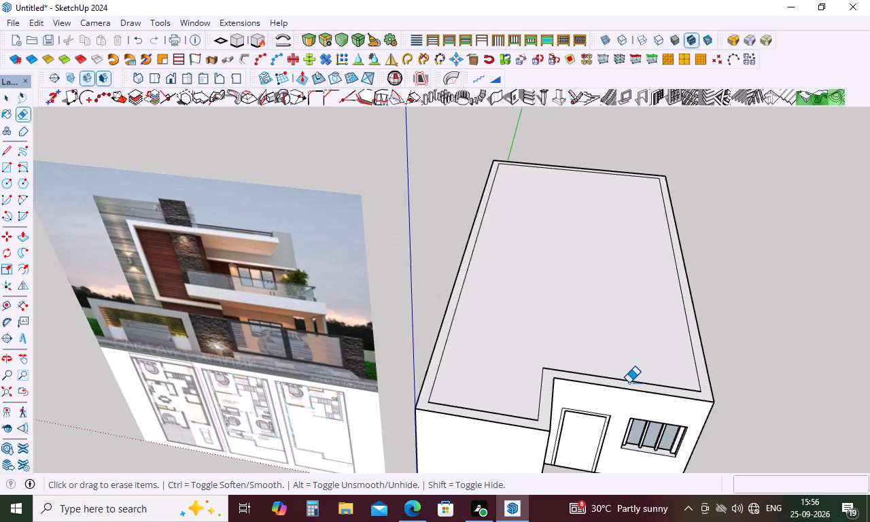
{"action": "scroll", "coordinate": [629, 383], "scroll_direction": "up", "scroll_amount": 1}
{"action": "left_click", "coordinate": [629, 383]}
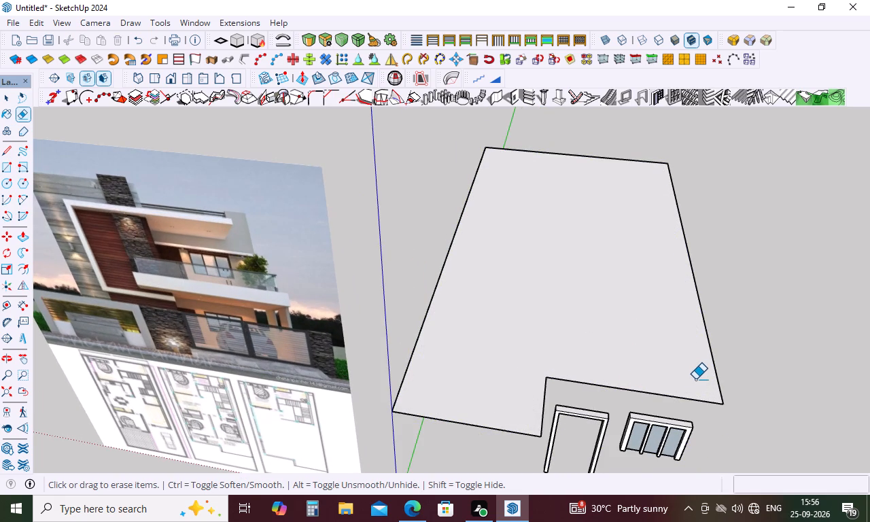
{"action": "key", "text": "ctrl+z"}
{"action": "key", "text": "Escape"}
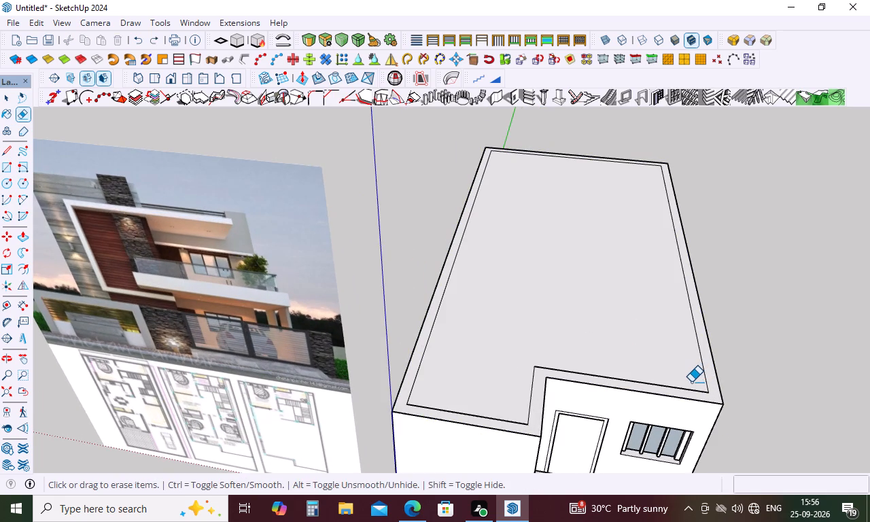
Push/Pull the L-shaped roof face up 6" to form the slab.
{"action": "key", "text": "p"}
{"action": "left_click", "coordinate": [655, 366]}
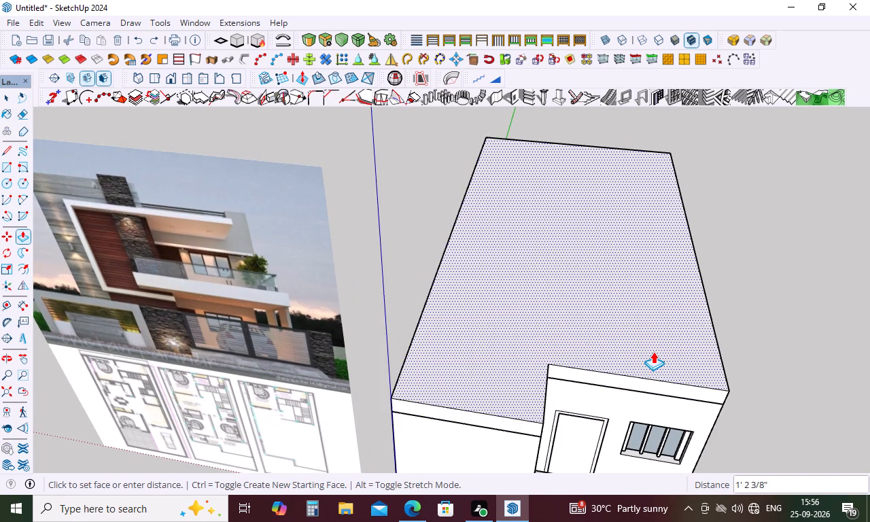
{"action": "key", "text": "1"}
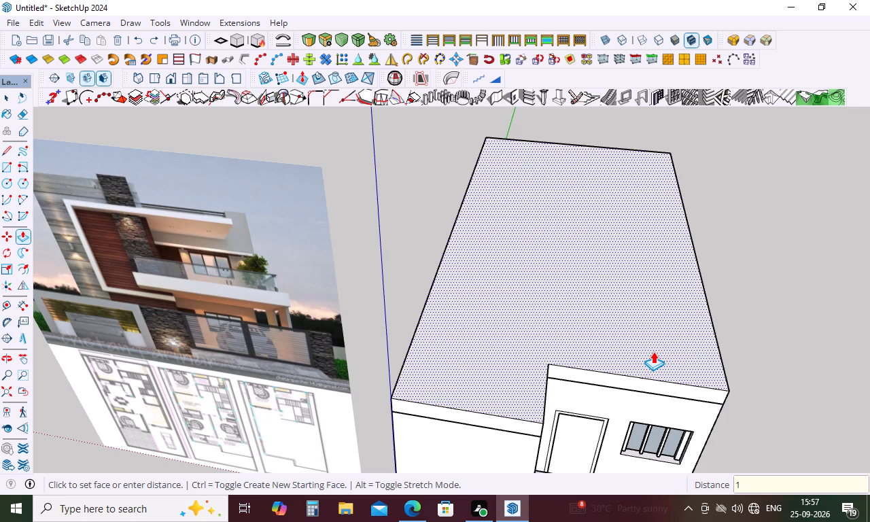
{"action": "key", "text": "BackSpace"}
{"action": "key", "text": "6"}
{"action": "key", "text": "Return"}
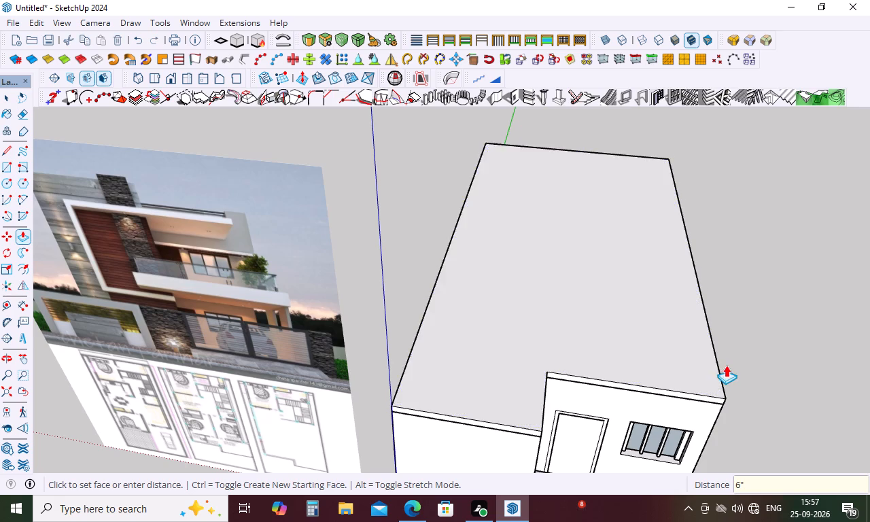
Copy the ground-floor wall group 10' 6" straight up from its front base corner onto the top of the roof slab.
{"action": "middle_click_drag", "start_coordinate": [726, 364], "coordinate": [689, 300]}
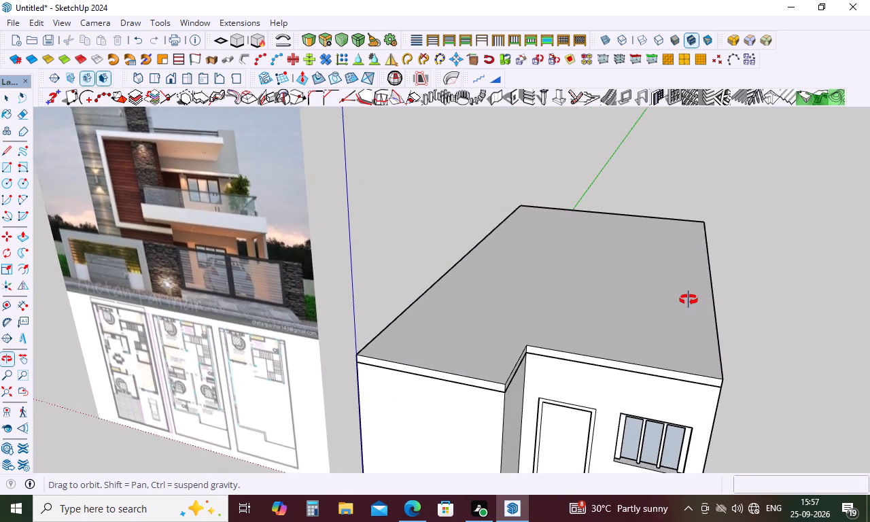
{"action": "middle_click_drag", "start_coordinate": [689, 300], "coordinate": [722, 293]}
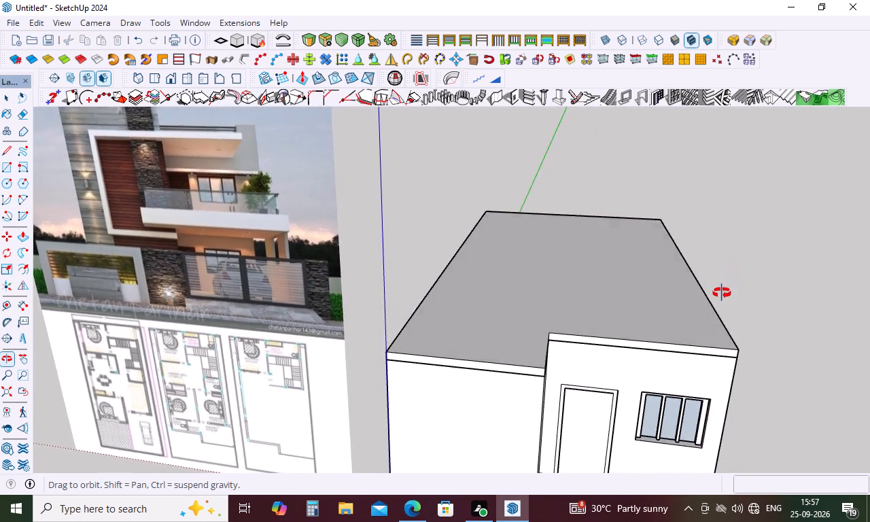
{"action": "middle_click_drag", "start_coordinate": [722, 293], "coordinate": [721, 258]}
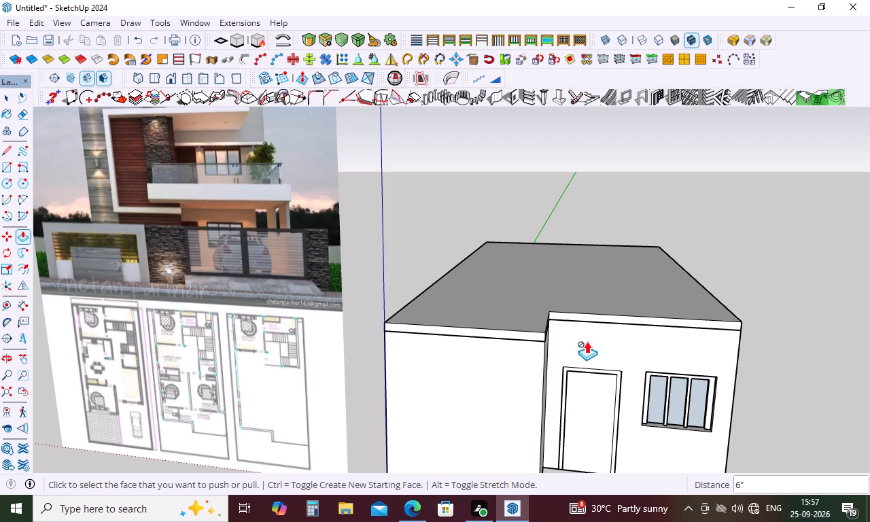
{"action": "key", "text": "space"}
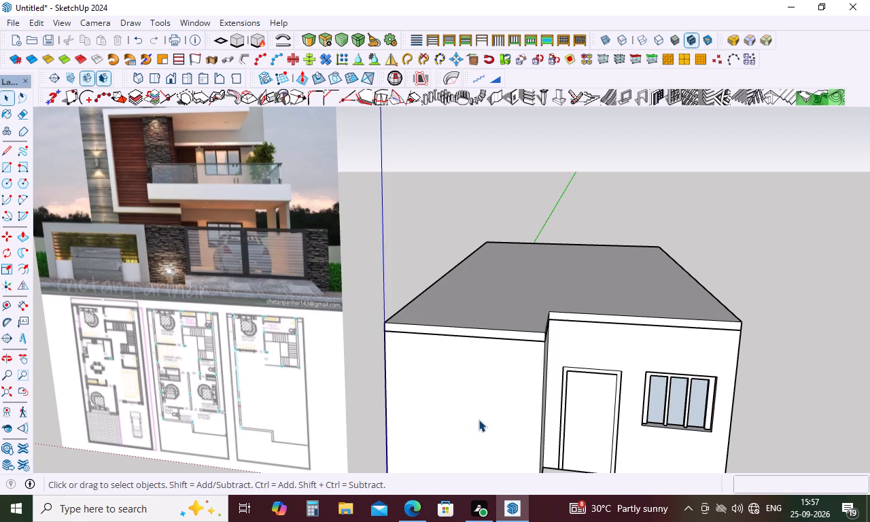
{"action": "left_click", "coordinate": [478, 419]}
{"action": "key", "text": "m"}
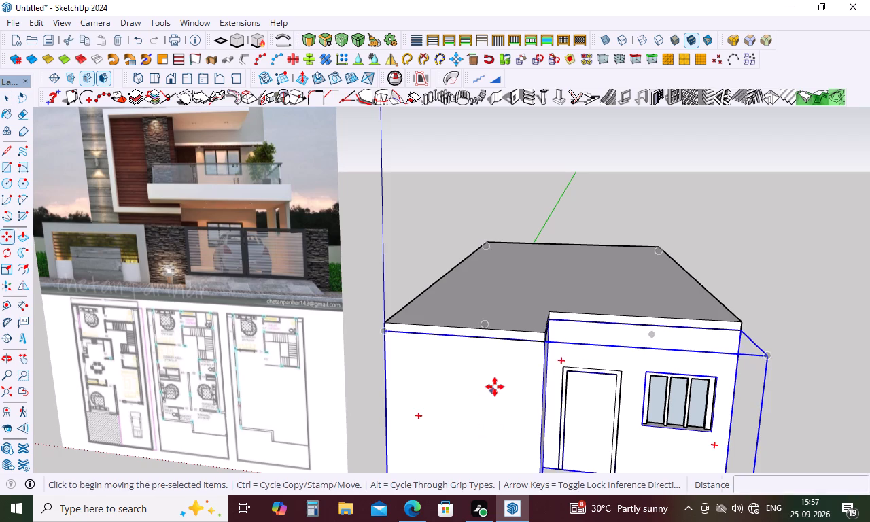
{"action": "scroll", "coordinate": [497, 382], "scroll_direction": "down", "scroll_amount": 4}
{"action": "left_click", "coordinate": [418, 458]}
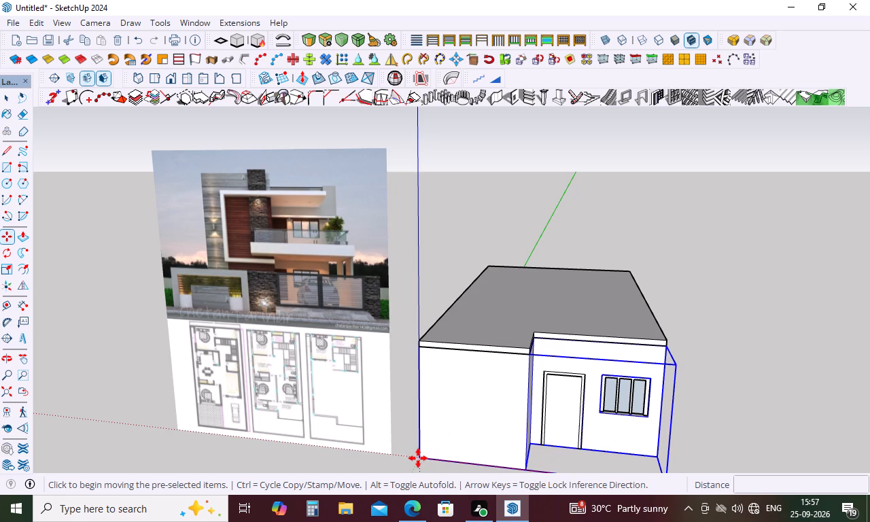
{"action": "left_click", "coordinate": [420, 337]}
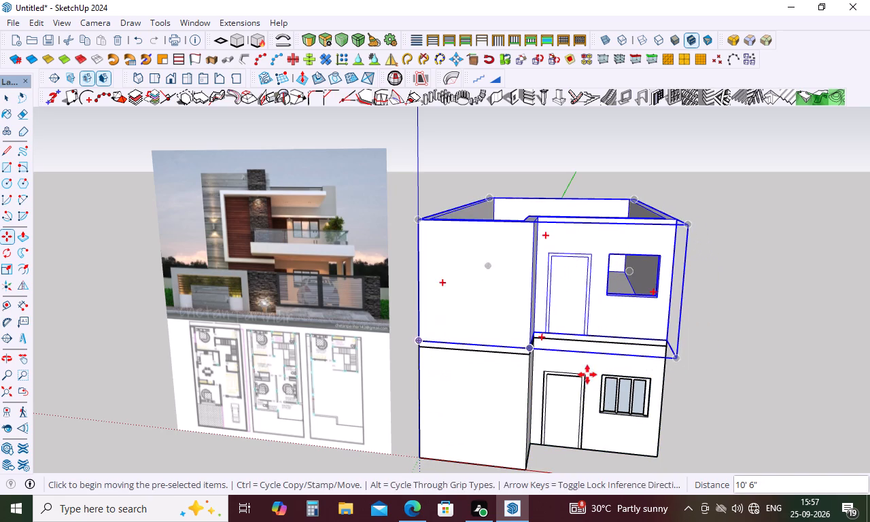
{"action": "key", "text": "space"}
Inside the upper-floor group, draw a strip about 6" high and 10' 11" wide across the recessed front wall, above the door and window.
{"action": "scroll", "coordinate": [565, 349], "scroll_direction": "down", "scroll_amount": 3}
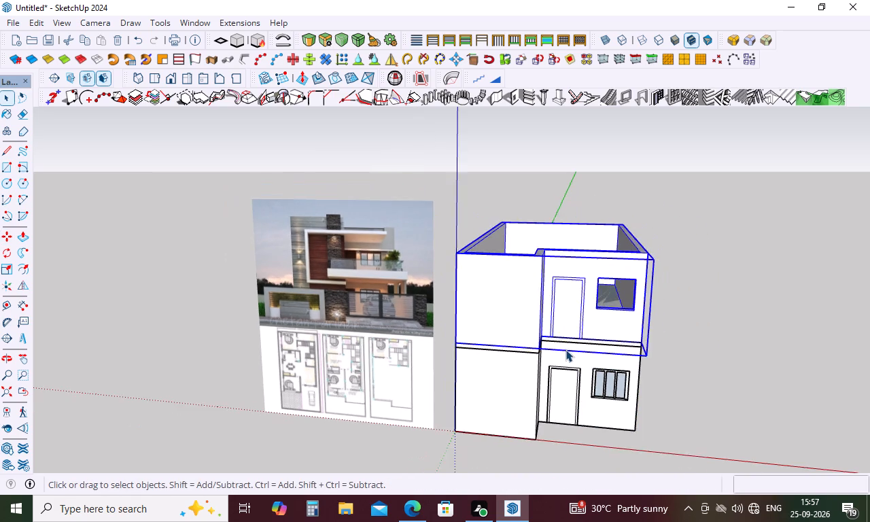
{"action": "middle_click_drag", "start_coordinate": [565, 349], "coordinate": [572, 385]}
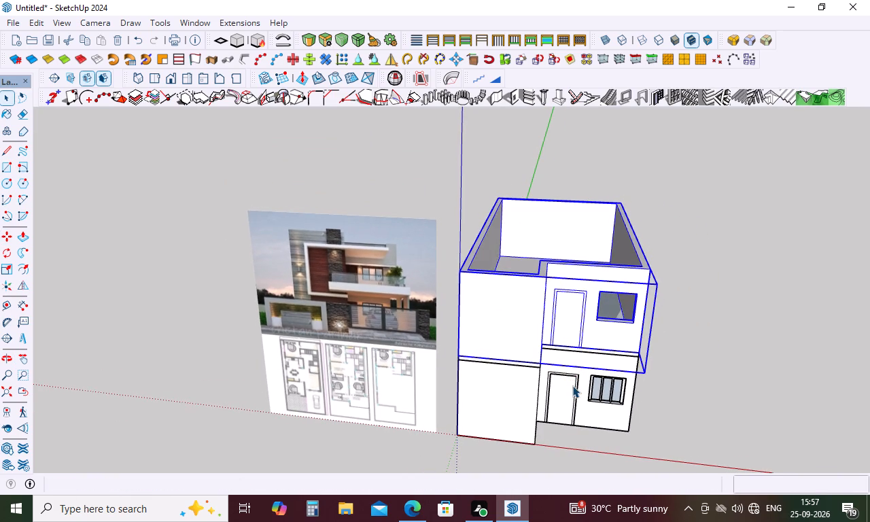
{"action": "scroll", "coordinate": [706, 417], "scroll_direction": "up", "scroll_amount": 4}
{"action": "middle_click_drag", "start_coordinate": [700, 411], "coordinate": [700, 391]}
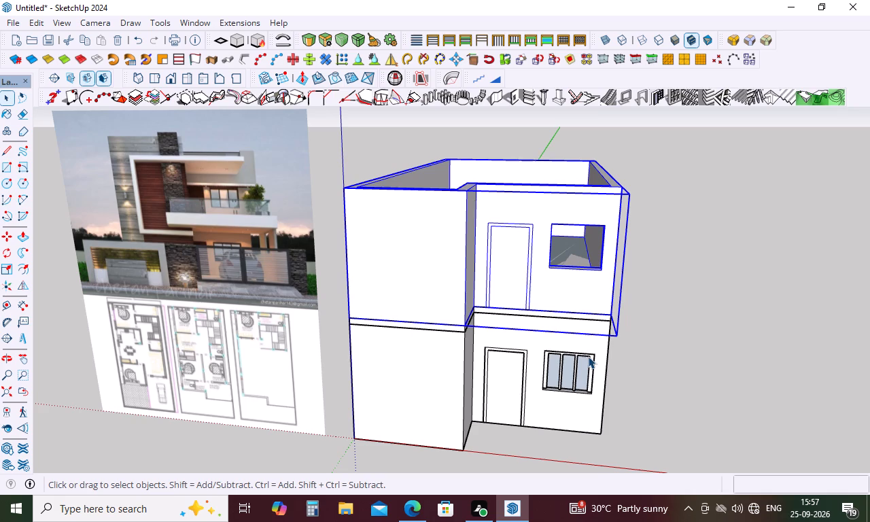
{"action": "key", "text": "space"}
{"action": "left_click", "coordinate": [675, 311]}
{"action": "double_click", "coordinate": [594, 295]}
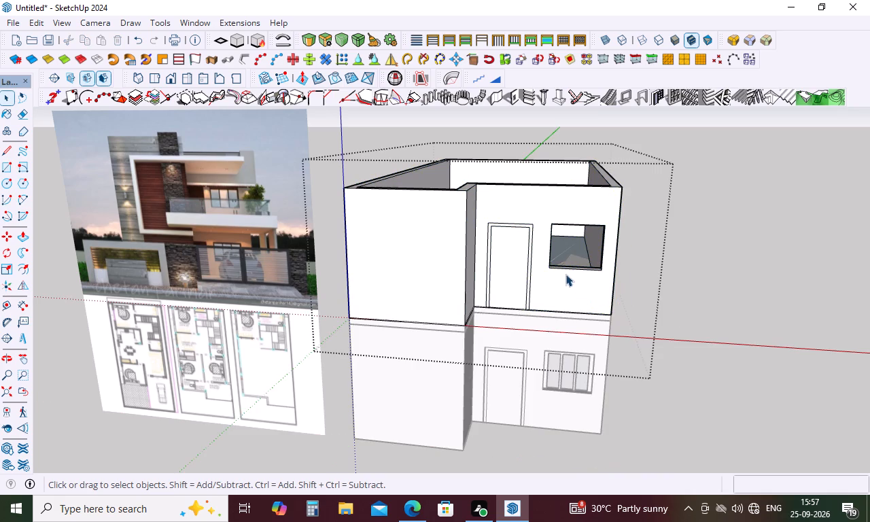
{"action": "scroll", "coordinate": [560, 248], "scroll_direction": "up", "scroll_amount": 4}
{"action": "scroll", "coordinate": [559, 245], "scroll_direction": "down", "scroll_amount": 3}
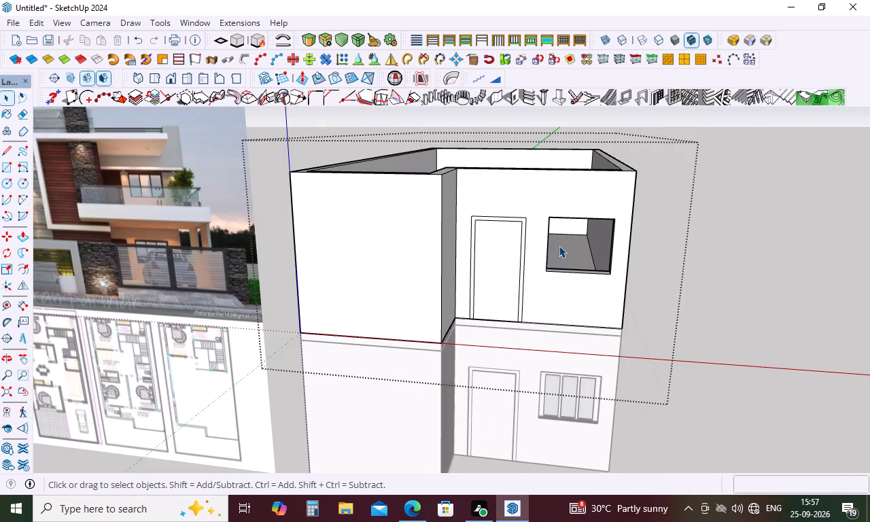
{"action": "key", "text": "r"}
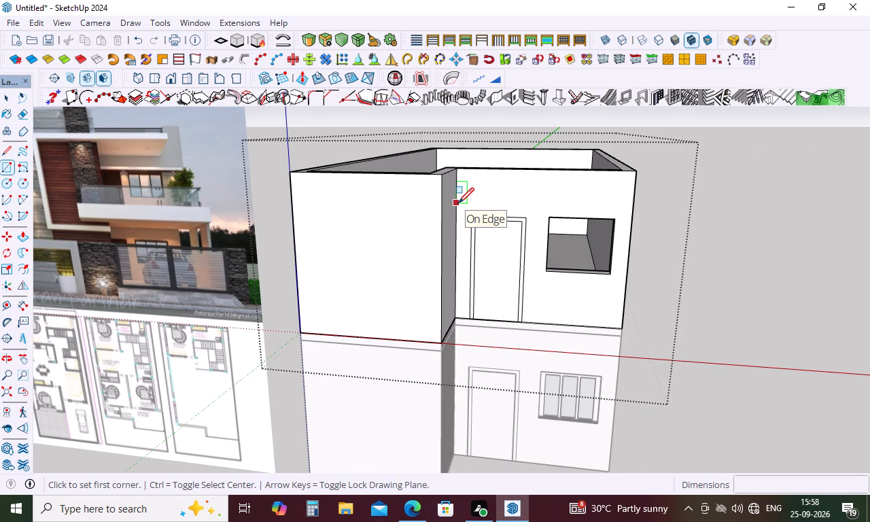
{"action": "left_click", "coordinate": [457, 203]}
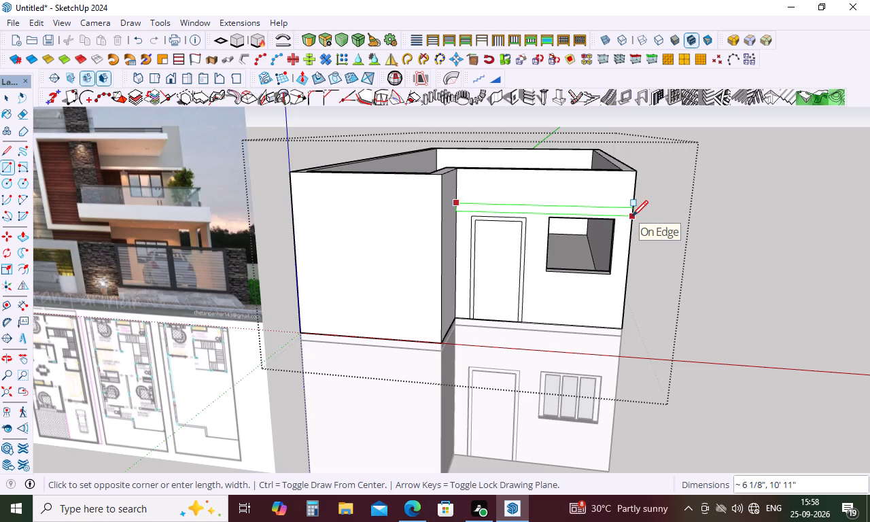
{"action": "scroll", "coordinate": [632, 216], "scroll_direction": "up", "scroll_amount": 4}
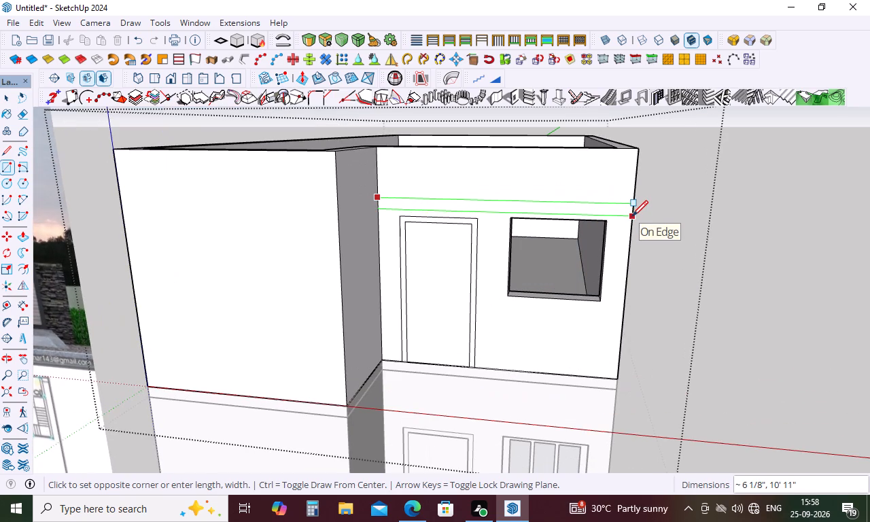
{"action": "left_click", "coordinate": [632, 216]}
{"action": "key", "text": "space"}
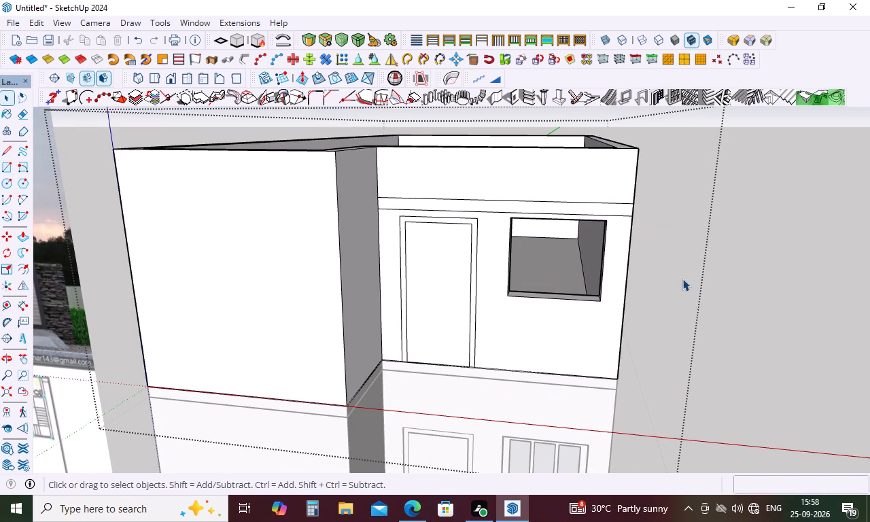
Push/Pull the strip above the upper door and window outward about 2' 3" to form a projecting sunshade.
{"action": "key", "text": "p"}
{"action": "left_click", "coordinate": [591, 203]}
{"action": "scroll", "coordinate": [591, 203], "scroll_direction": "down", "scroll_amount": 4}
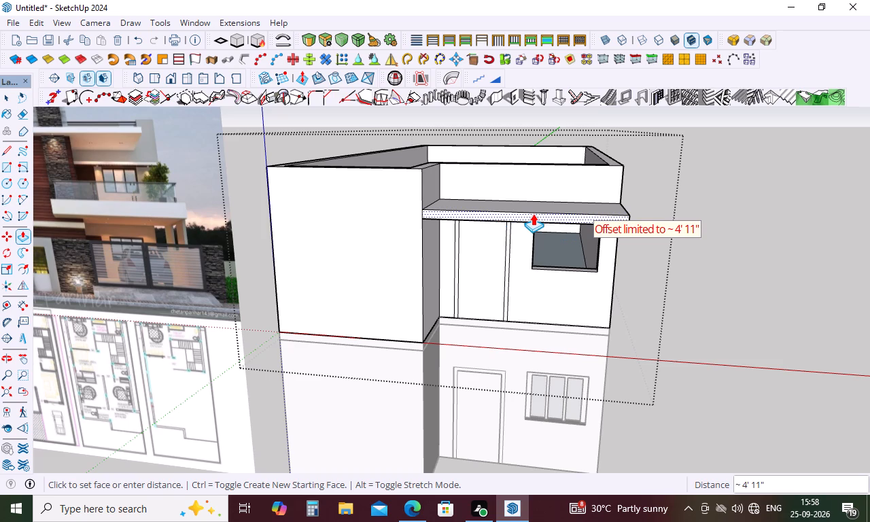
{"action": "scroll", "coordinate": [533, 213], "scroll_direction": "down", "scroll_amount": 1}
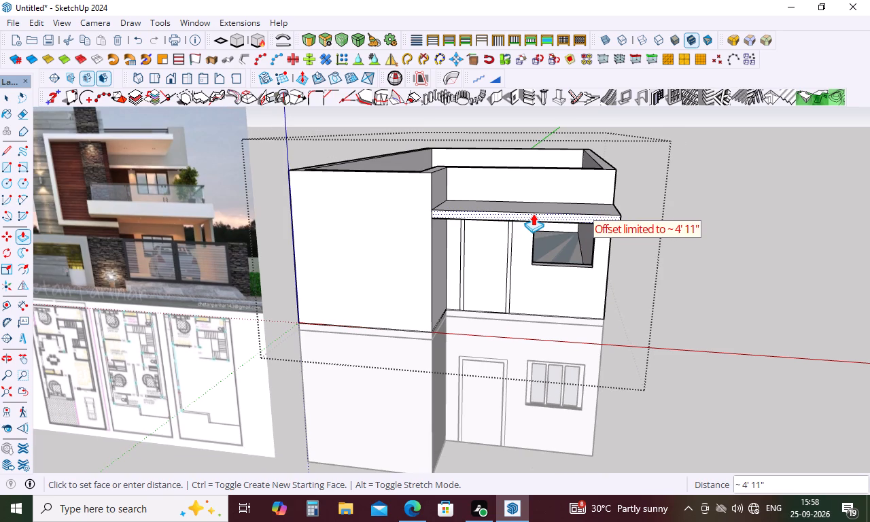
{"action": "scroll", "coordinate": [533, 213], "scroll_direction": "up", "scroll_amount": 4}
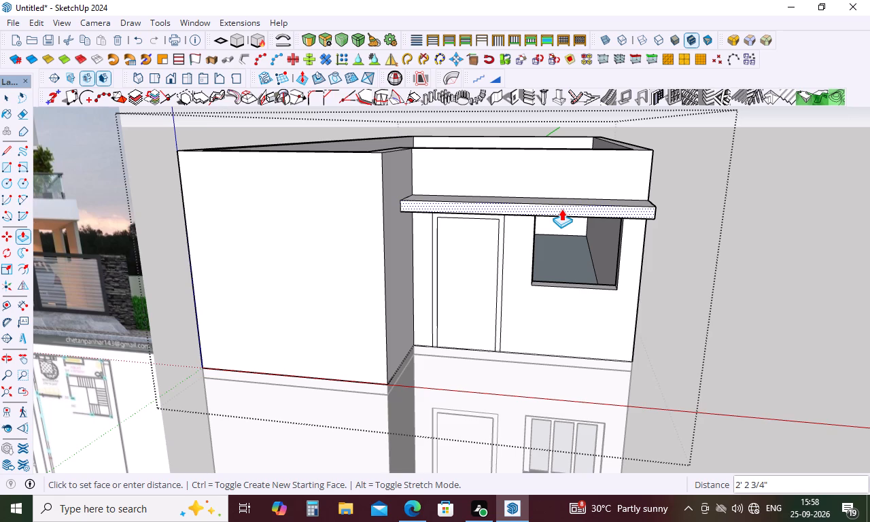
{"action": "left_click", "coordinate": [561, 209]}
{"action": "key", "text": "space"}
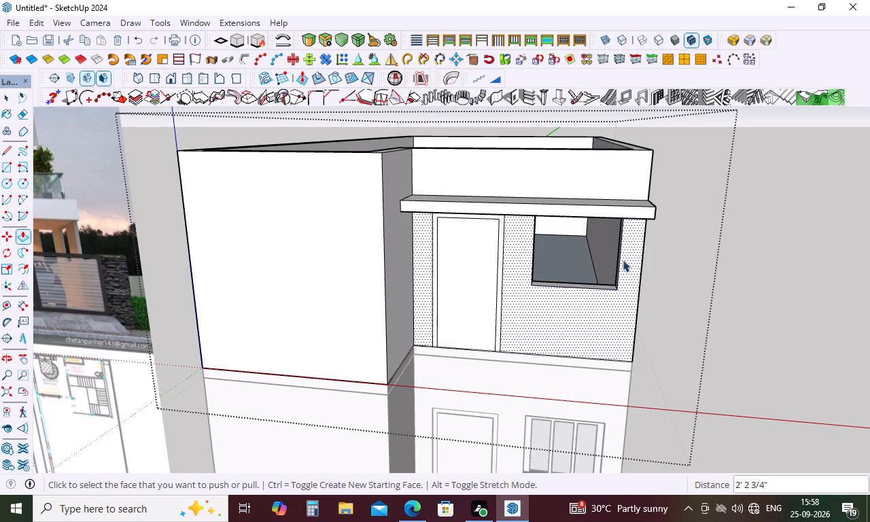
Push/Pull the top face of the upper-floor sunshade down about 2" to make it thinner, and leave the wall group.
{"action": "scroll", "coordinate": [588, 246], "scroll_direction": "down", "scroll_amount": 4}
{"action": "middle_click_drag", "start_coordinate": [587, 242], "coordinate": [596, 237]}
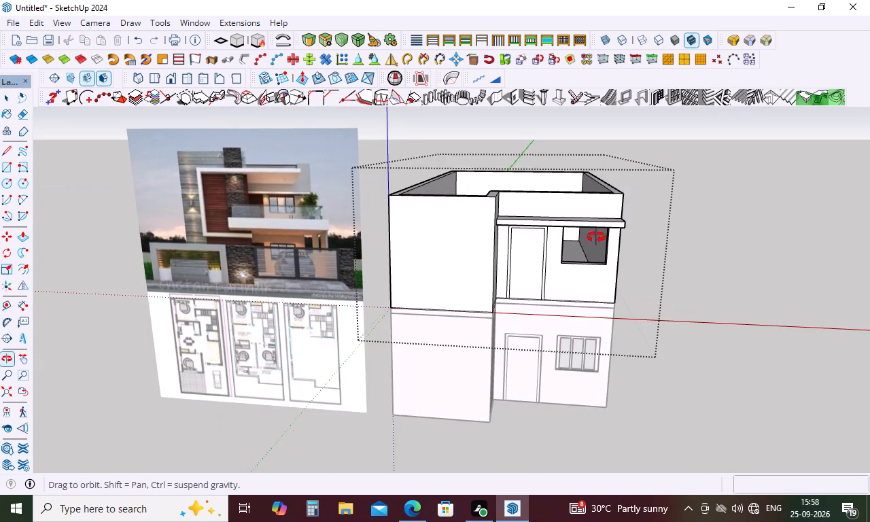
{"action": "middle_click_drag", "start_coordinate": [596, 237], "coordinate": [596, 238]}
{"action": "middle_click_drag", "start_coordinate": [621, 210], "coordinate": [621, 231]}
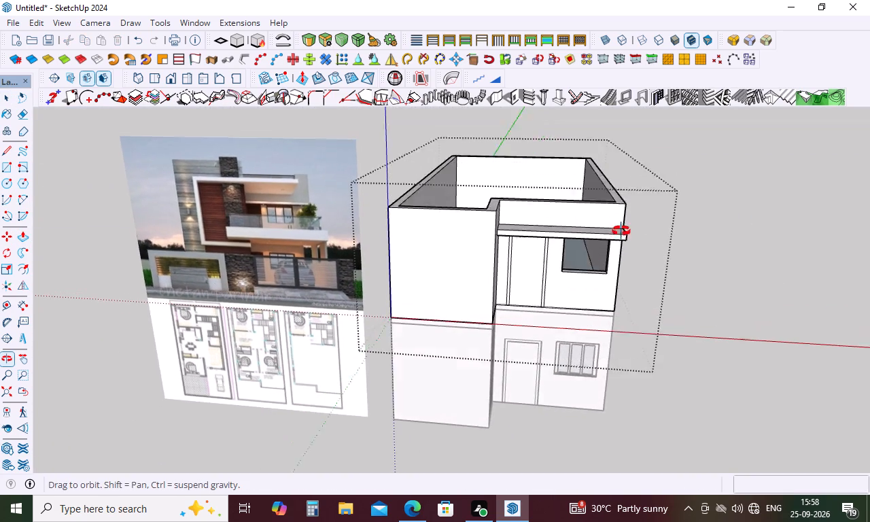
{"action": "middle_click_drag", "start_coordinate": [621, 231], "coordinate": [619, 262]}
{"action": "scroll", "coordinate": [614, 266], "scroll_direction": "up", "scroll_amount": 4}
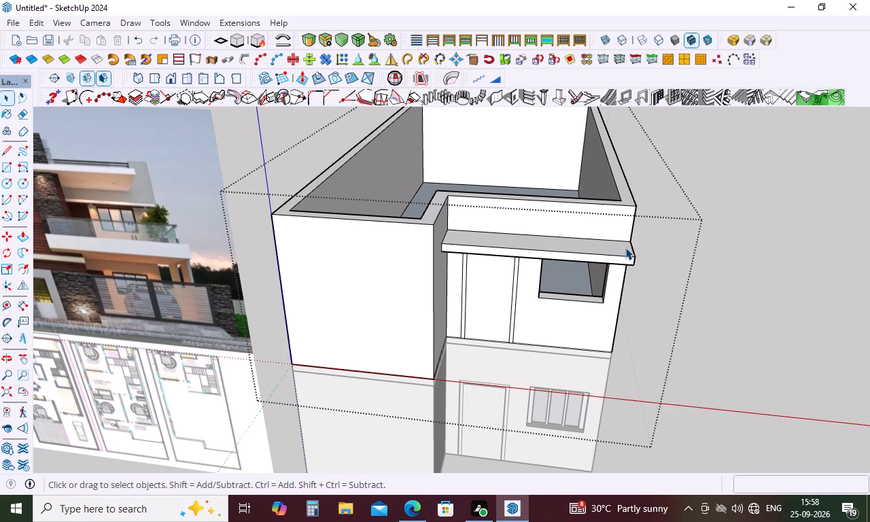
{"action": "key", "text": "p"}
{"action": "left_click", "coordinate": [619, 241]}
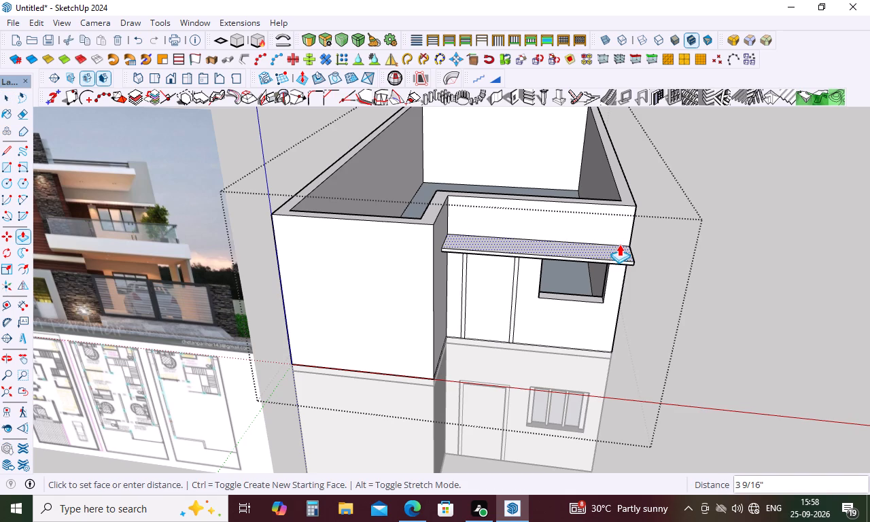
{"action": "left_click", "coordinate": [619, 244]}
{"action": "middle_click_drag", "start_coordinate": [669, 271], "coordinate": [672, 203]}
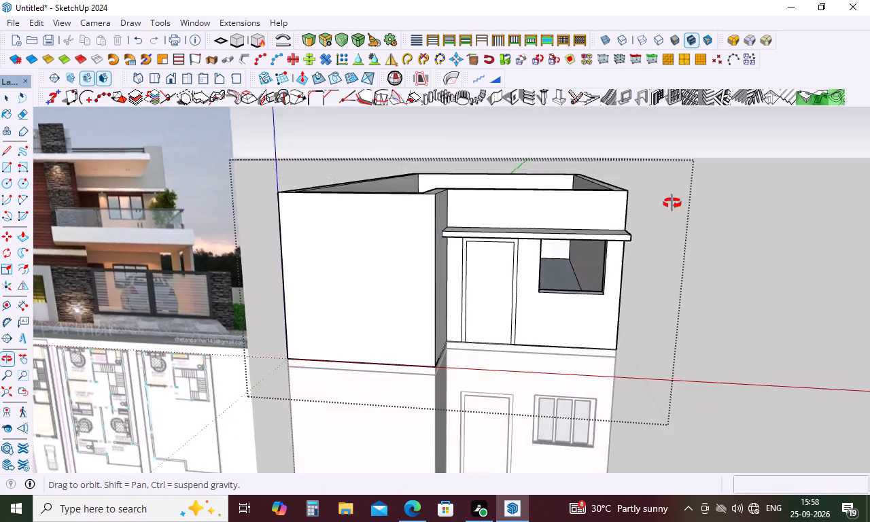
{"action": "middle_click_drag", "start_coordinate": [672, 203], "coordinate": [674, 172]}
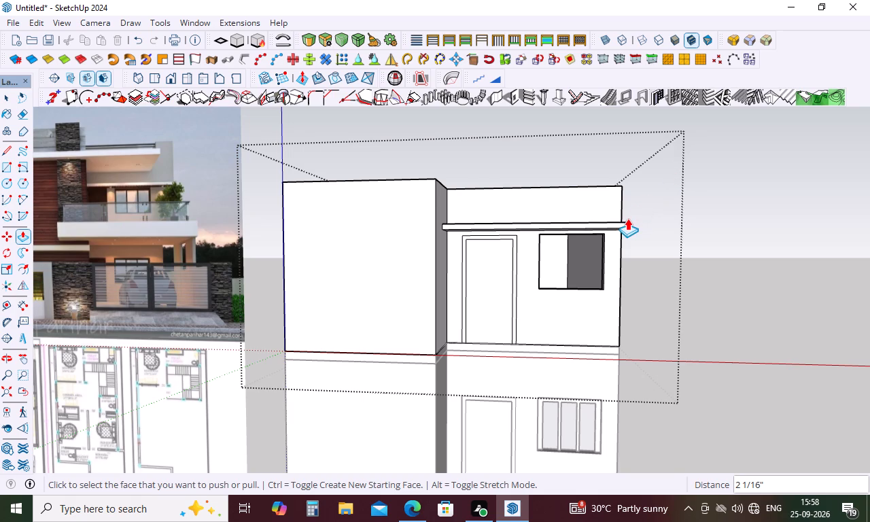
{"action": "key", "text": "space"}
{"action": "left_click", "coordinate": [723, 277]}
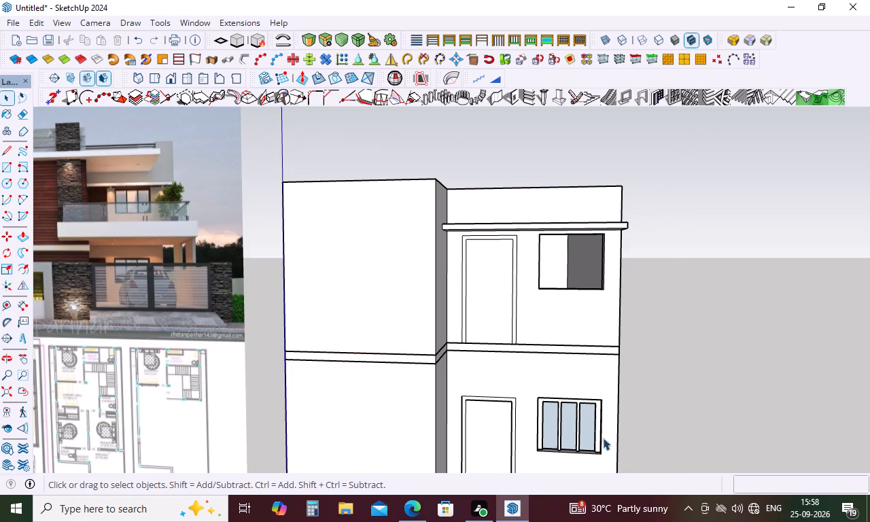
Copy the ground-floor window from its lower front corner straight up into the matching corner of the empty upper-floor window opening.
{"action": "left_click", "coordinate": [595, 437]}
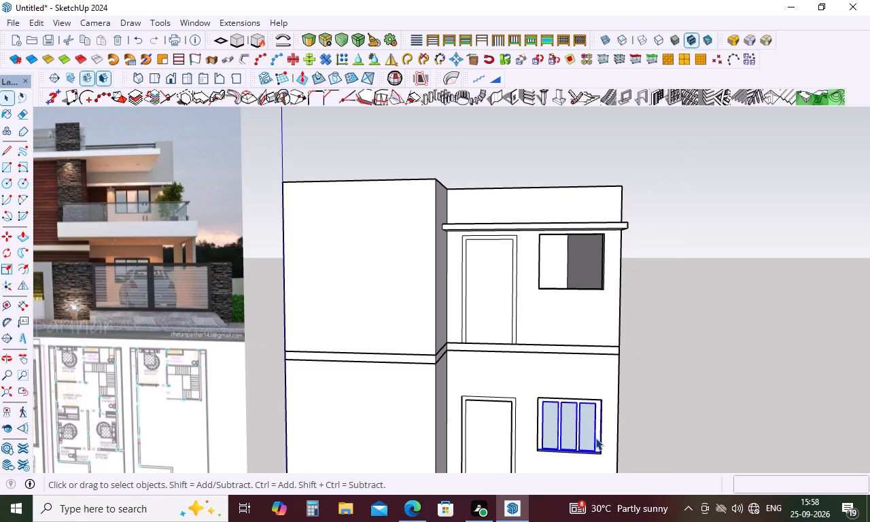
{"action": "key", "text": "m"}
{"action": "scroll", "coordinate": [557, 453], "scroll_direction": "up", "scroll_amount": 14}
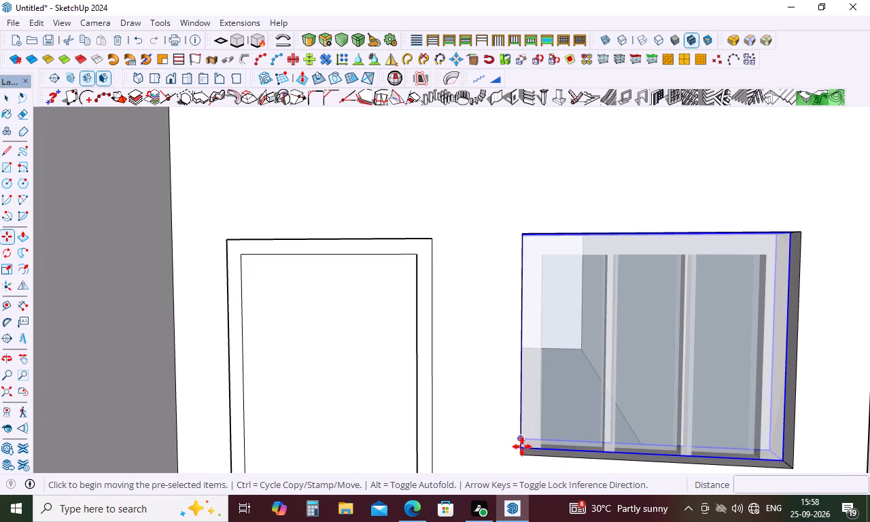
{"action": "left_click", "coordinate": [526, 447]}
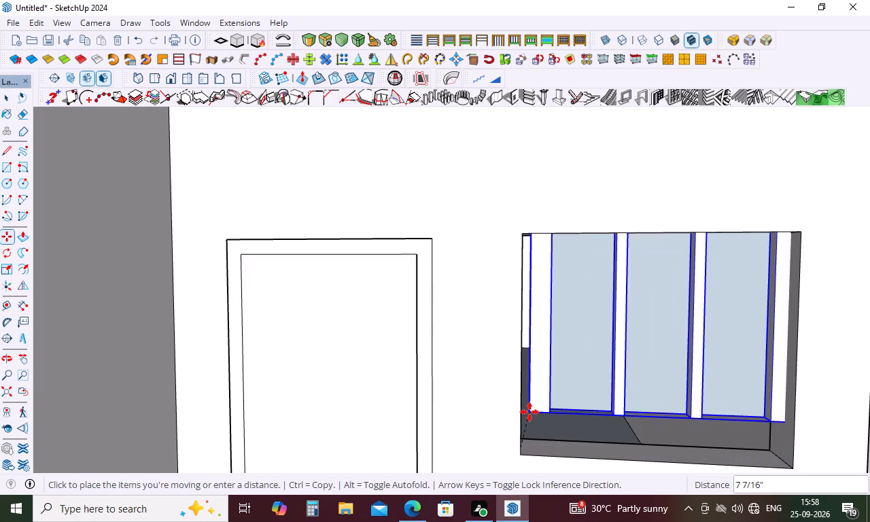
{"action": "scroll", "coordinate": [529, 412], "scroll_direction": "down", "scroll_amount": 9}
{"action": "scroll", "coordinate": [543, 227], "scroll_direction": "down", "scroll_amount": 9}
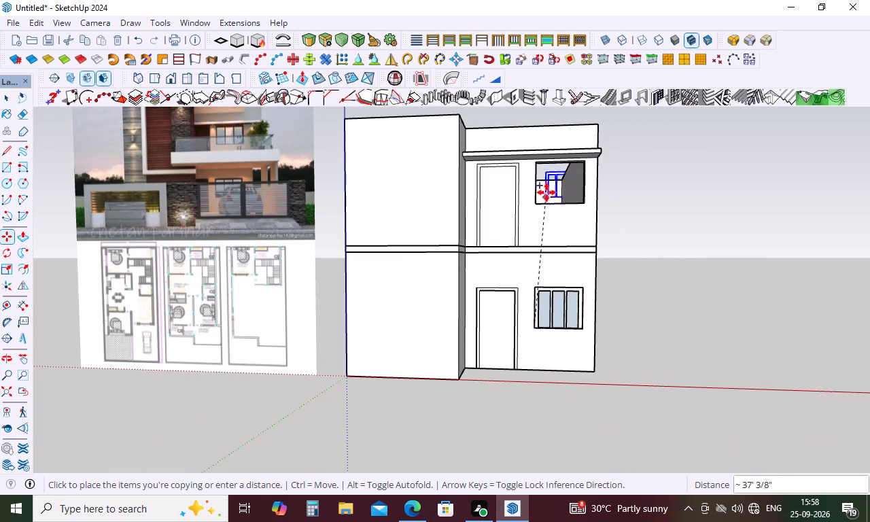
{"action": "scroll", "coordinate": [547, 179], "scroll_direction": "up", "scroll_amount": 10}
{"action": "scroll", "coordinate": [500, 251], "scroll_direction": "down", "scroll_amount": 6}
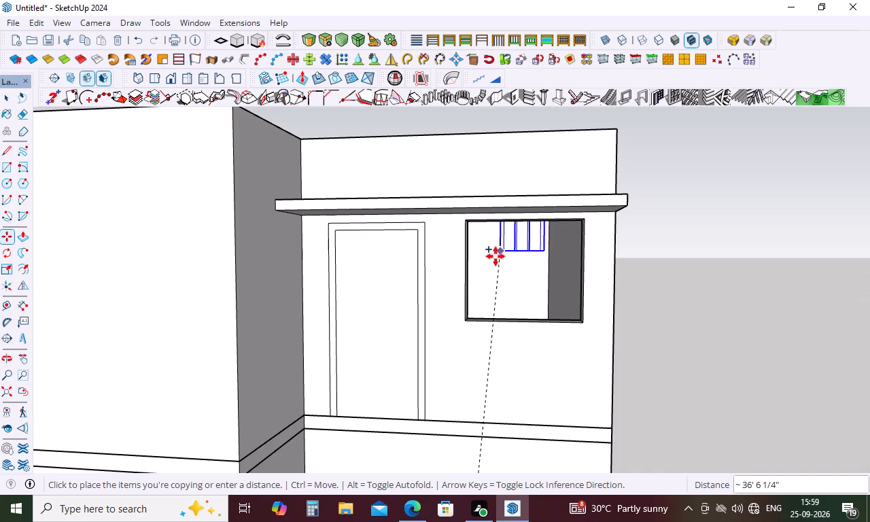
{"action": "left_click", "coordinate": [467, 316]}
{"action": "key", "text": "space"}
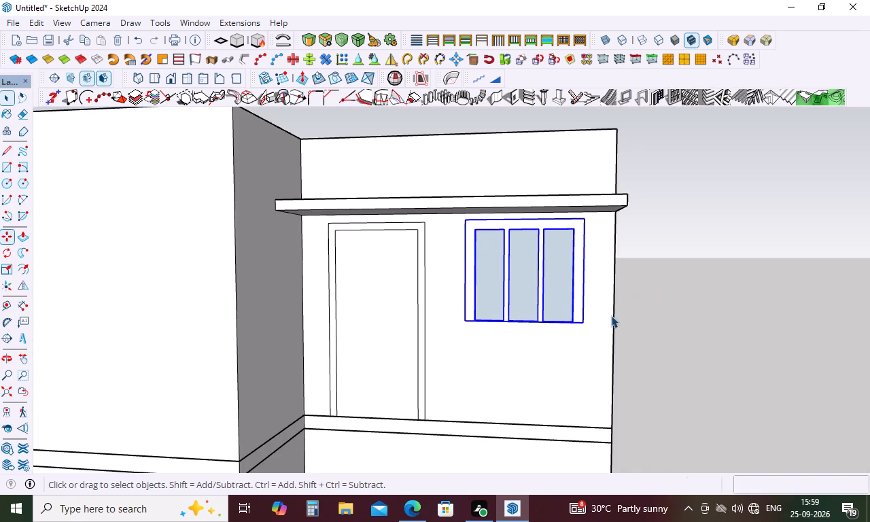
{"action": "scroll", "coordinate": [567, 311], "scroll_direction": "down", "scroll_amount": 10}
{"action": "middle_click_drag", "start_coordinate": [592, 301], "coordinate": [649, 329]}
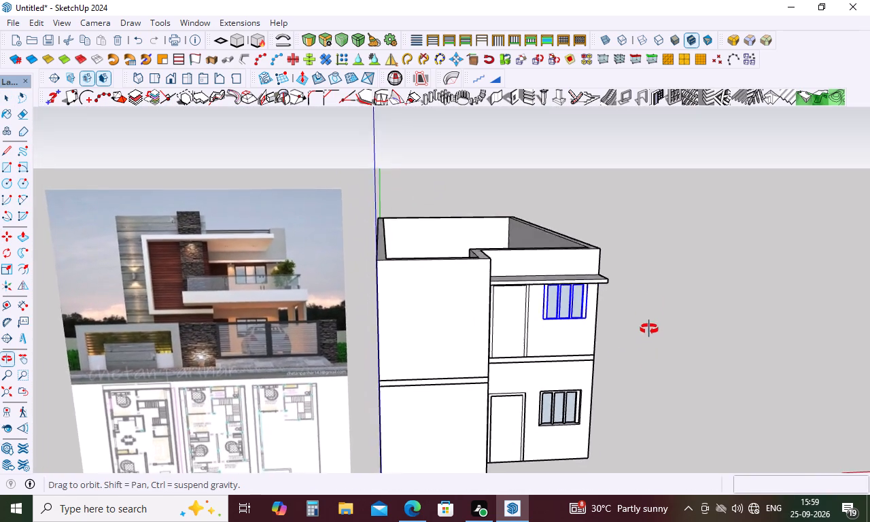
{"action": "middle_click_drag", "start_coordinate": [649, 329], "coordinate": [649, 307]}
{"action": "key", "text": "space"}
{"action": "left_click", "coordinate": [646, 326]}
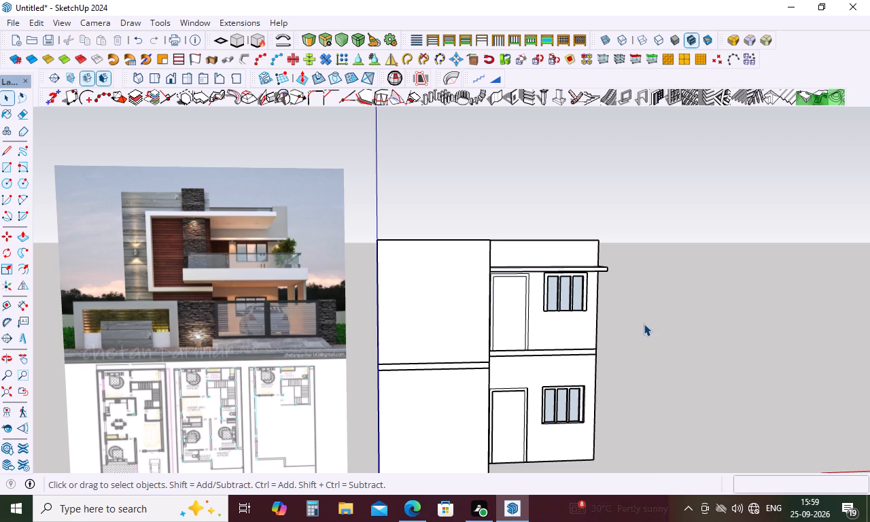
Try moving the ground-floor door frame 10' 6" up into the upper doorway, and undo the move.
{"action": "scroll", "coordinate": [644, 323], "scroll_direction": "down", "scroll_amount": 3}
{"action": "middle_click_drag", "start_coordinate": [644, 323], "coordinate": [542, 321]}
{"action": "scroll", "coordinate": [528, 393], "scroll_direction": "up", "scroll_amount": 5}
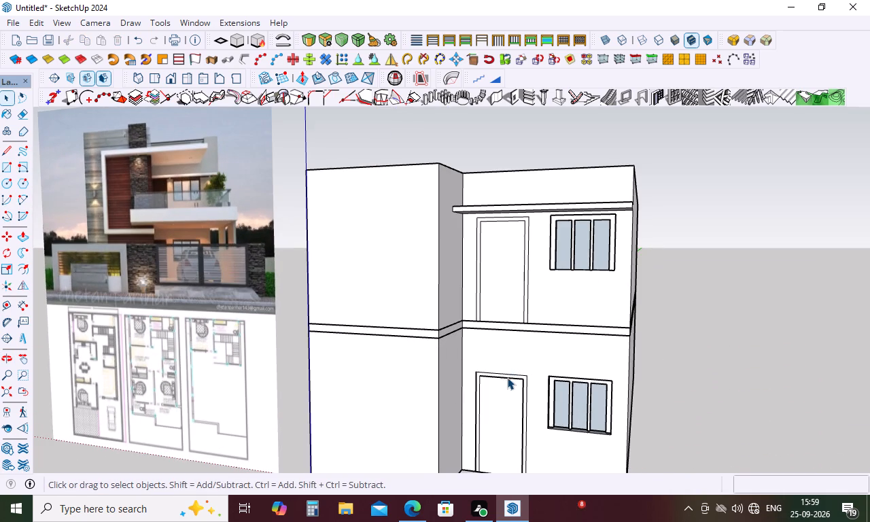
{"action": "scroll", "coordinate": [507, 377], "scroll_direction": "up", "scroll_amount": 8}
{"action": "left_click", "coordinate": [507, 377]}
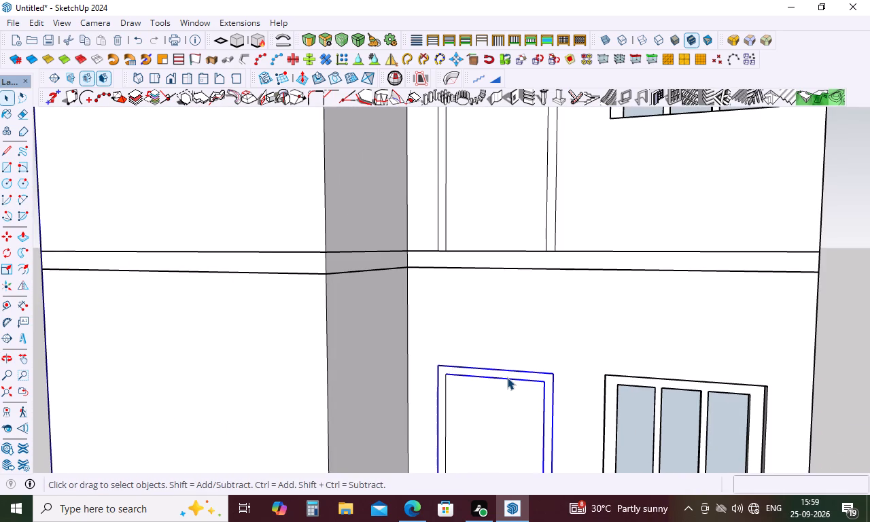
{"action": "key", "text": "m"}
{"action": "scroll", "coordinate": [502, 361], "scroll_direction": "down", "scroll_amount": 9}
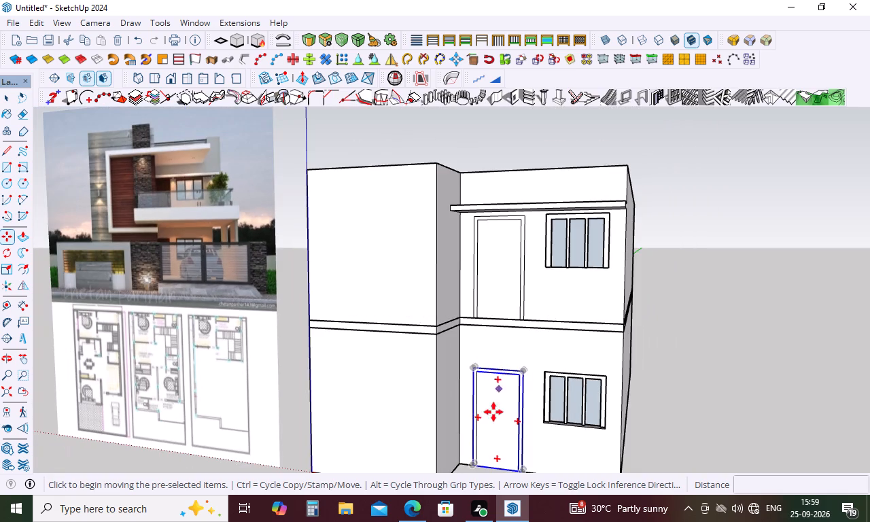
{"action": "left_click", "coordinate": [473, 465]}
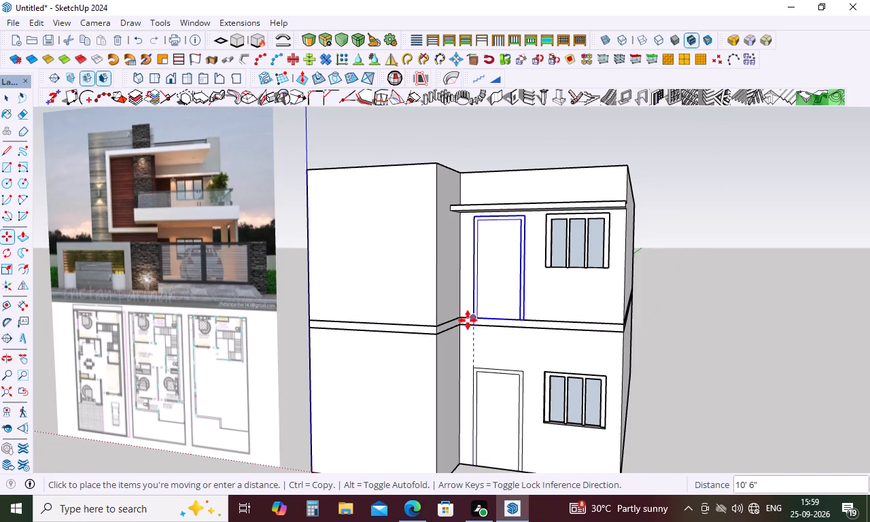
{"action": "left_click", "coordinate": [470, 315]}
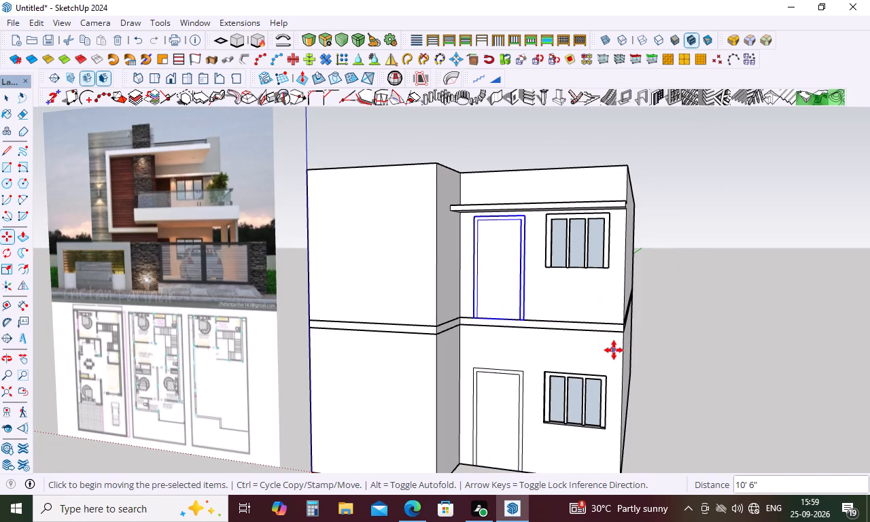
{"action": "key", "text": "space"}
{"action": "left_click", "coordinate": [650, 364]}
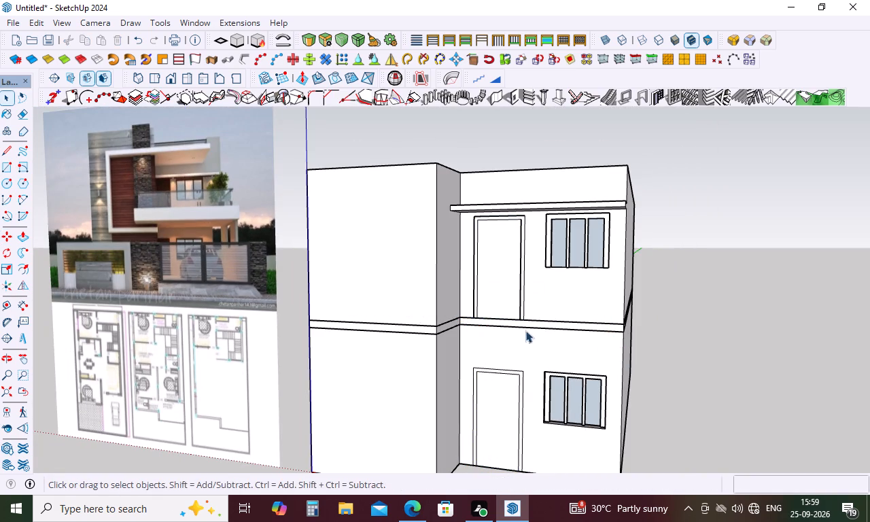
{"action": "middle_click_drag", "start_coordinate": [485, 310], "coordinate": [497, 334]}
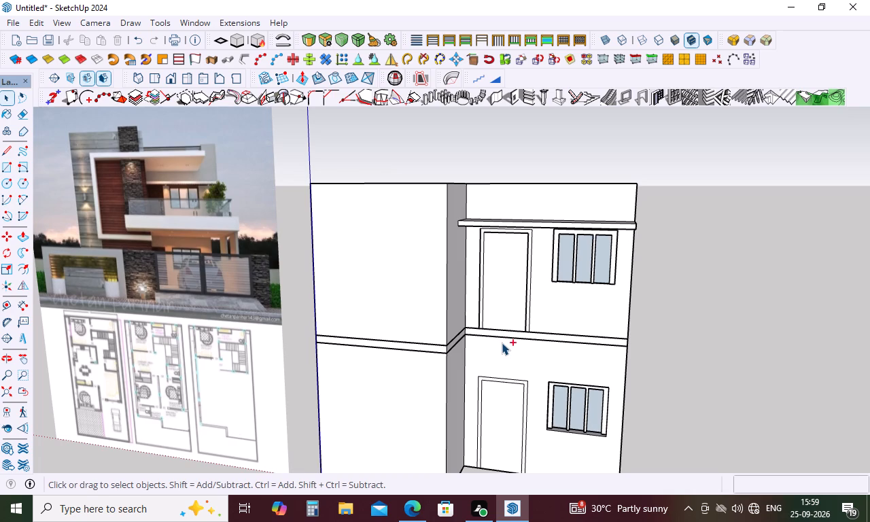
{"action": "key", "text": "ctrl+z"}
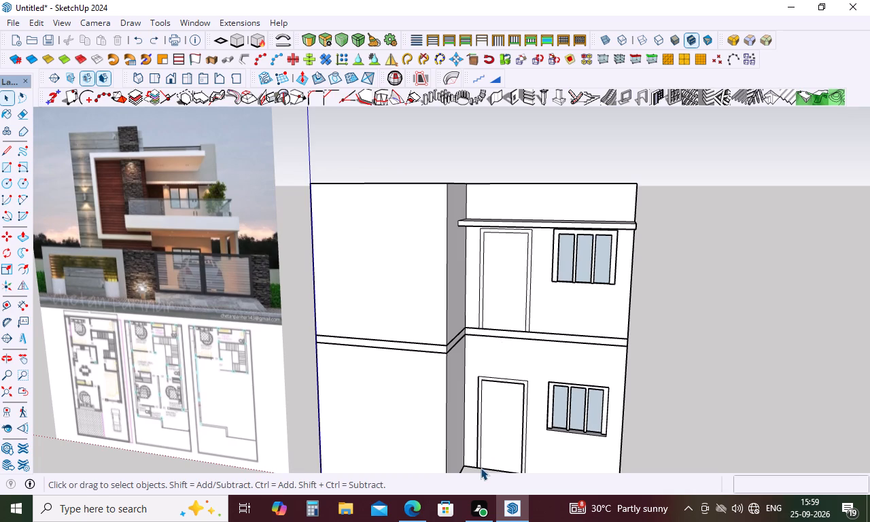
Copy the ground-floor door frame 10' 6" straight up from its bottom corner into the upper-floor doorway.
{"action": "key", "text": "m"}
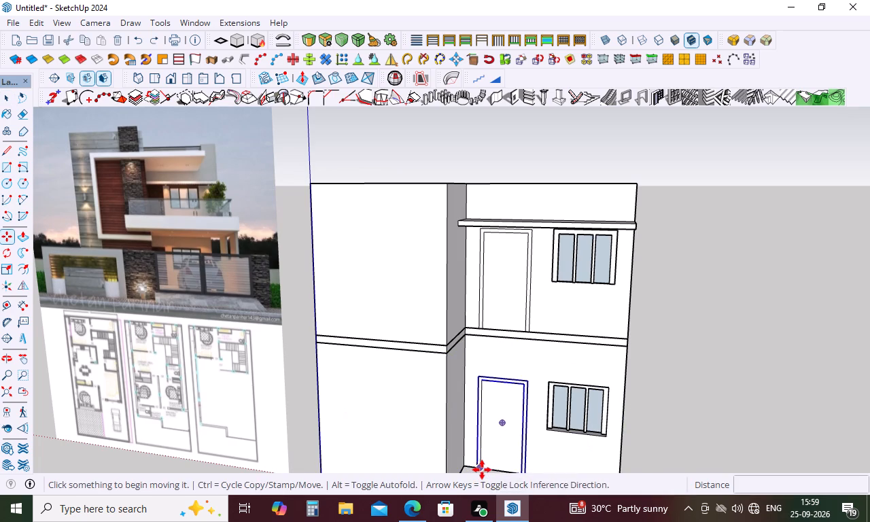
{"action": "left_click", "coordinate": [480, 470]}
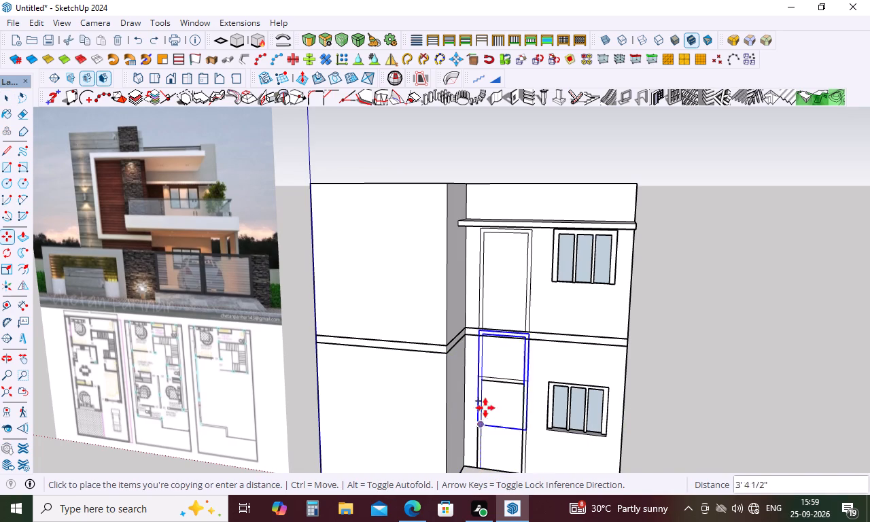
{"action": "left_click", "coordinate": [485, 329]}
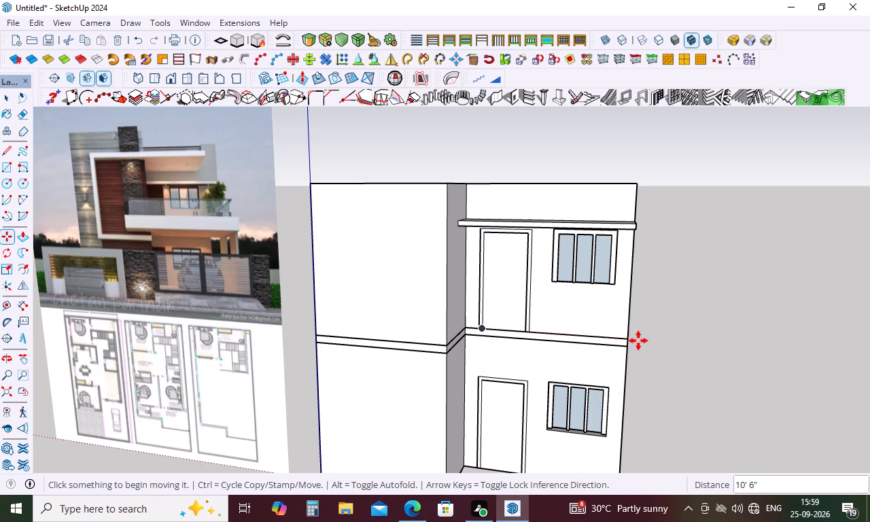
{"action": "key", "text": "space"}
Draw a rectangle about 20' by 35' 1" across the upper wall tops, from the rear corner to the recessed front wall's opposite outer corner.
{"action": "scroll", "coordinate": [683, 313], "scroll_direction": "down", "scroll_amount": 4}
{"action": "middle_click_drag", "start_coordinate": [683, 313], "coordinate": [765, 405]}
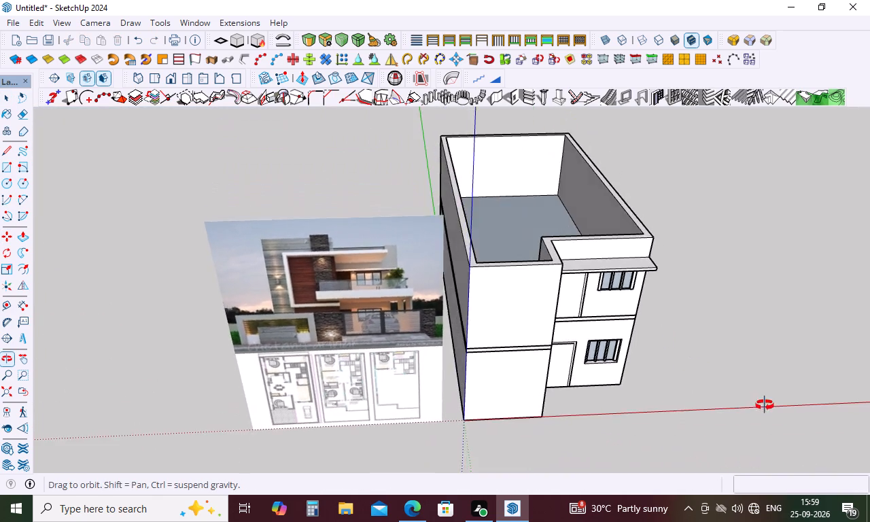
{"action": "middle_click_drag", "start_coordinate": [765, 405], "coordinate": [659, 309]}
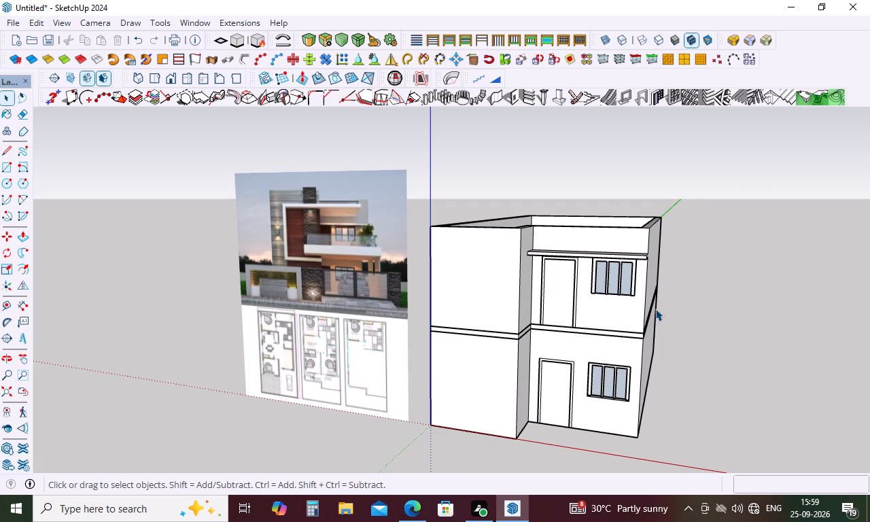
{"action": "key", "text": "space"}
{"action": "middle_click_drag", "start_coordinate": [646, 349], "coordinate": [712, 355]}
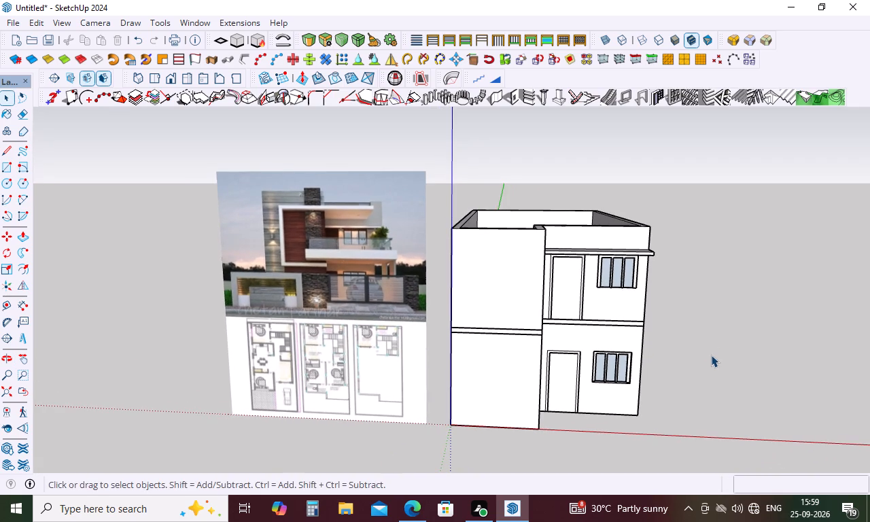
{"action": "middle_click_drag", "start_coordinate": [635, 303], "coordinate": [635, 343]}
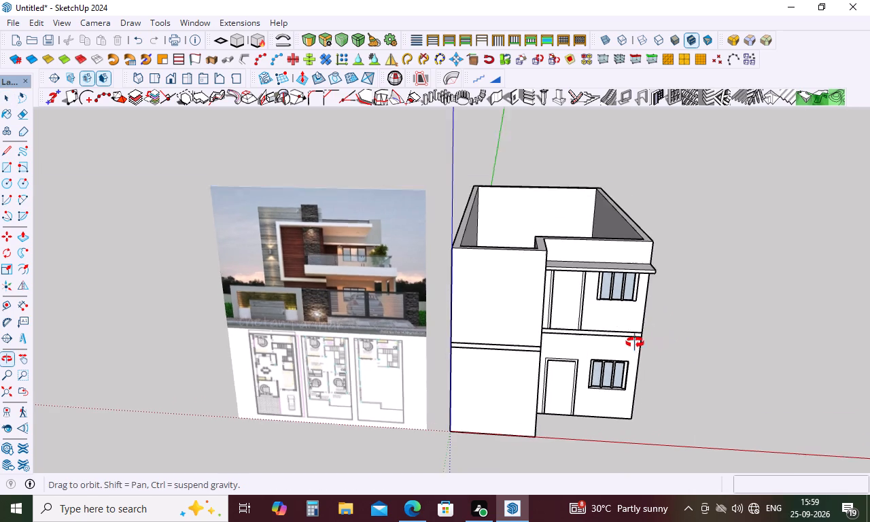
{"action": "middle_click_drag", "start_coordinate": [635, 343], "coordinate": [635, 371]}
{"action": "key", "text": "Escape"}
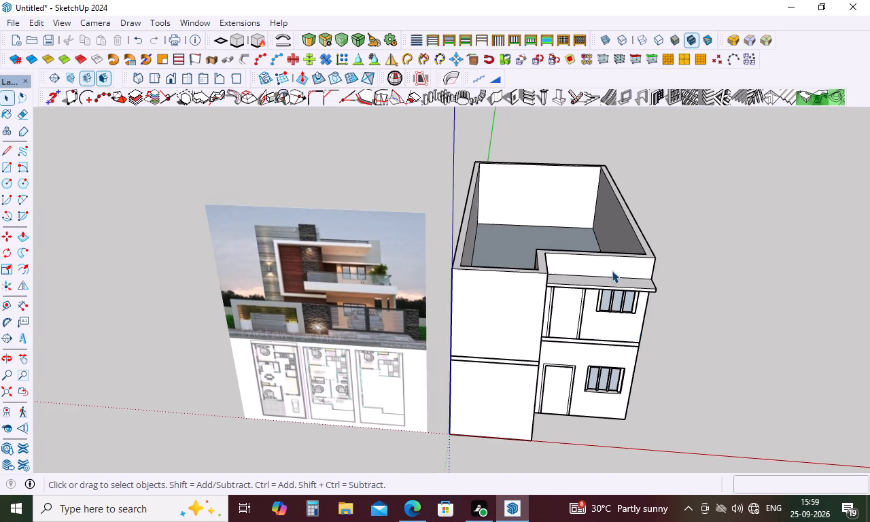
{"action": "middle_click_drag", "start_coordinate": [611, 248], "coordinate": [592, 278]}
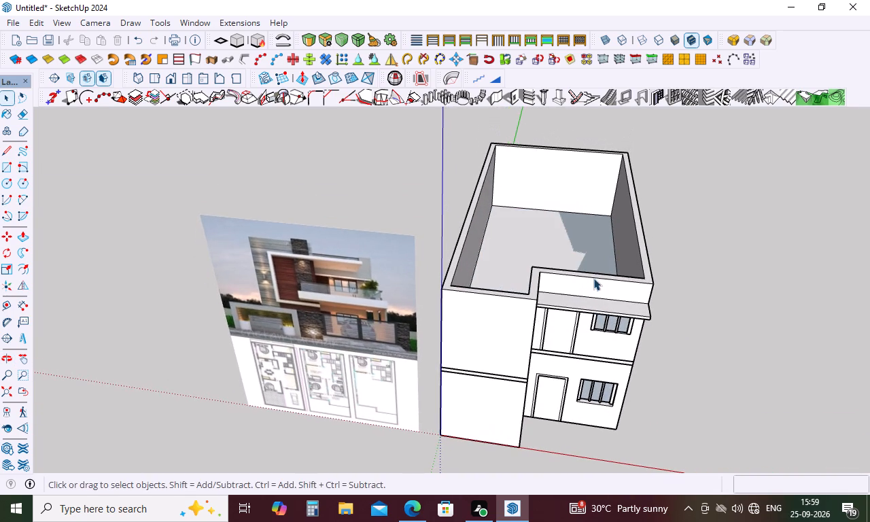
{"action": "key", "text": "r"}
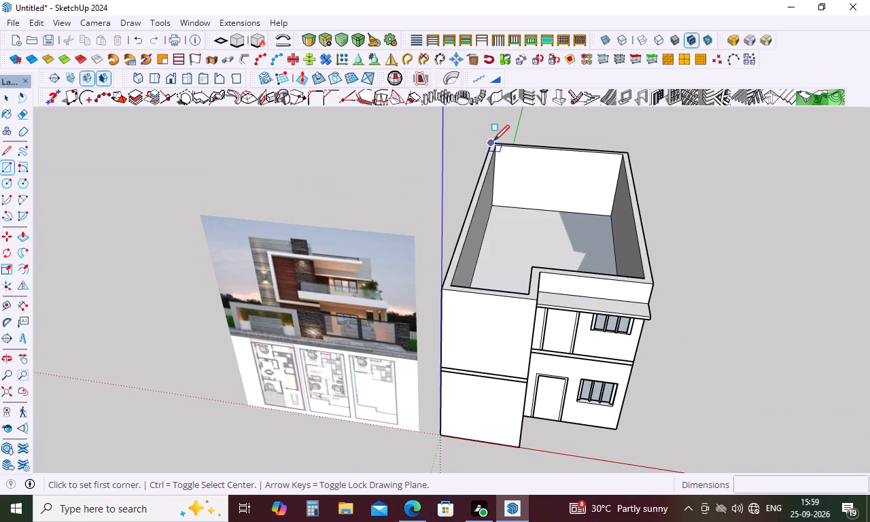
{"action": "left_click", "coordinate": [493, 141]}
{"action": "left_click", "coordinate": [655, 285]}
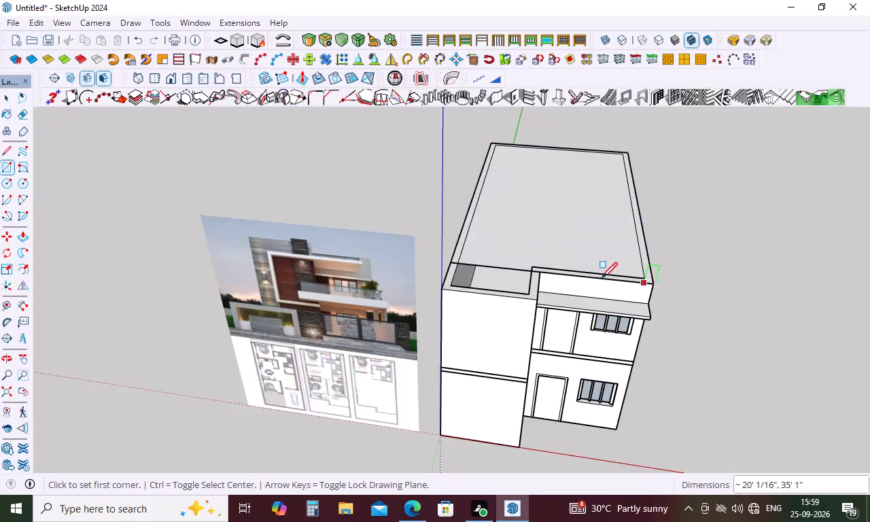
Draw a rectangle about 9' 1" by 4' 11" over the projecting front bay and erase the edge dividing it from the main roof face.
{"action": "left_click", "coordinate": [447, 263]}
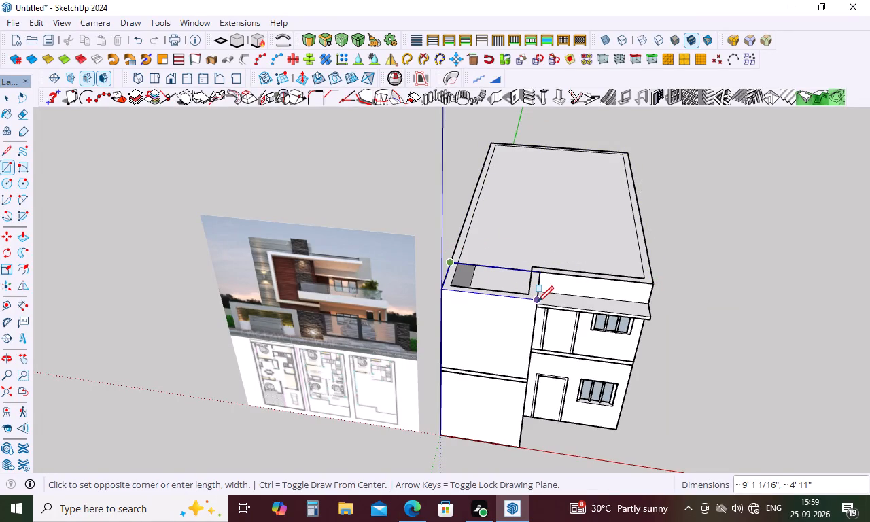
{"action": "left_click", "coordinate": [538, 302]}
{"action": "key", "text": "space"}
{"action": "type", "text": "e"}
{"action": "left_click", "coordinate": [492, 266]}
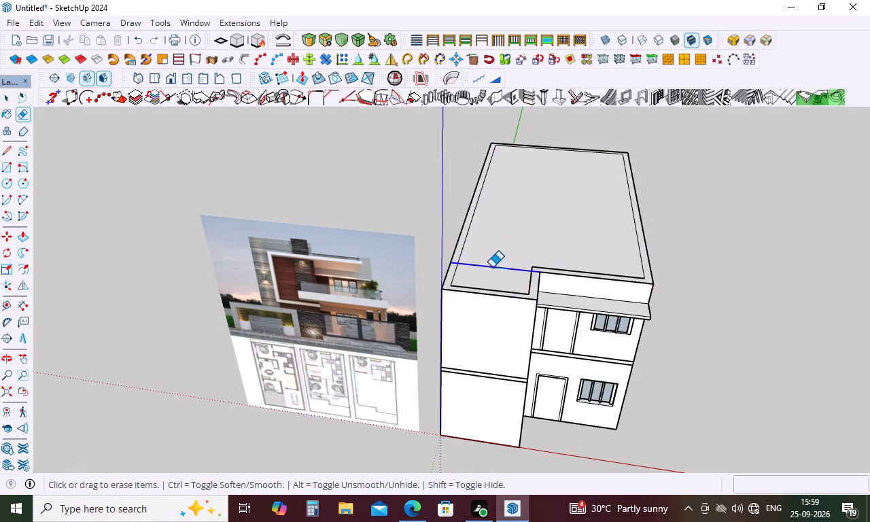
{"action": "key", "text": "Escape"}
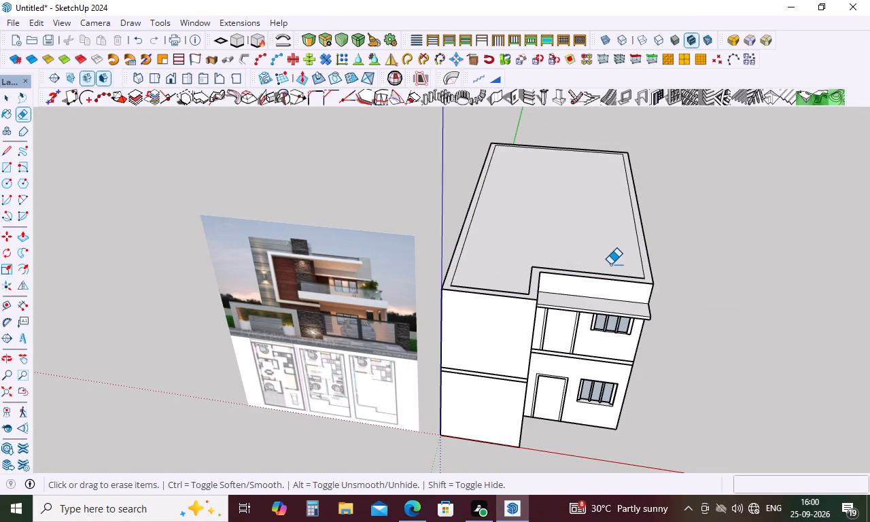
Extrude the combined L-shaped roof face upward 6".
{"action": "key", "text": "p"}
{"action": "left_click", "coordinate": [599, 261]}
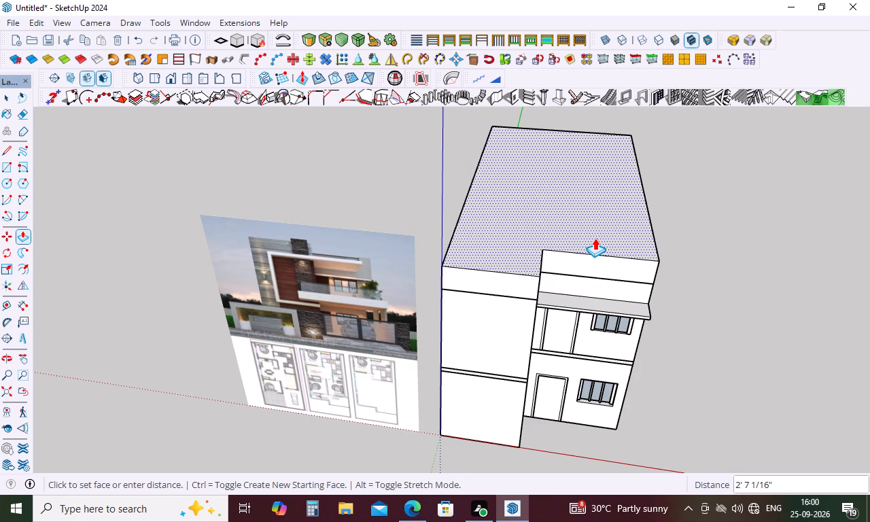
{"action": "key", "text": "6"}
{"action": "key", "text": "Return"}
Make the extruded roof slab a separate group.
{"action": "middle_click_drag", "start_coordinate": [686, 285], "coordinate": [678, 190]}
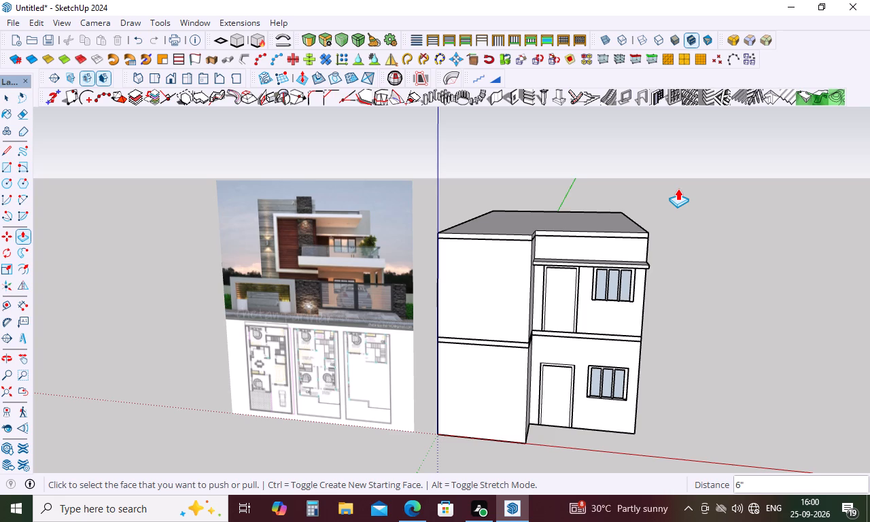
{"action": "scroll", "coordinate": [662, 255], "scroll_direction": "down", "scroll_amount": 3}
{"action": "middle_click_drag", "start_coordinate": [659, 252], "coordinate": [674, 360]}
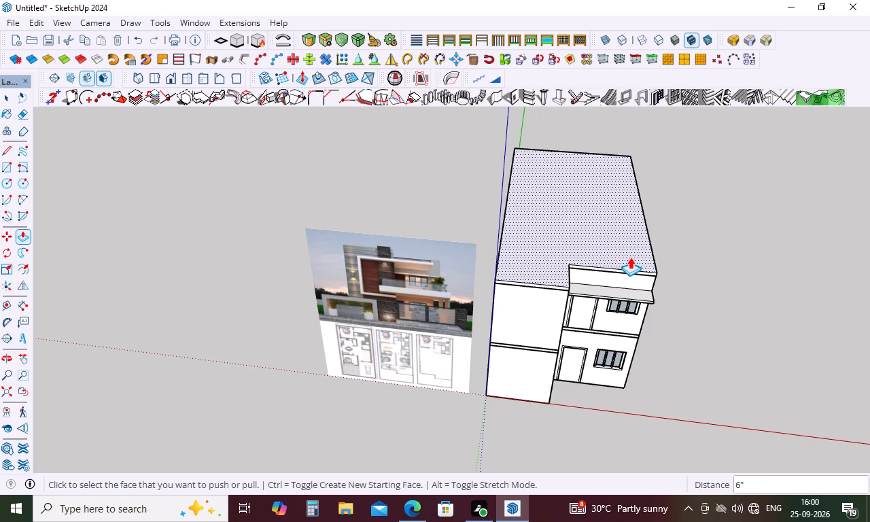
{"action": "key", "text": "space"}
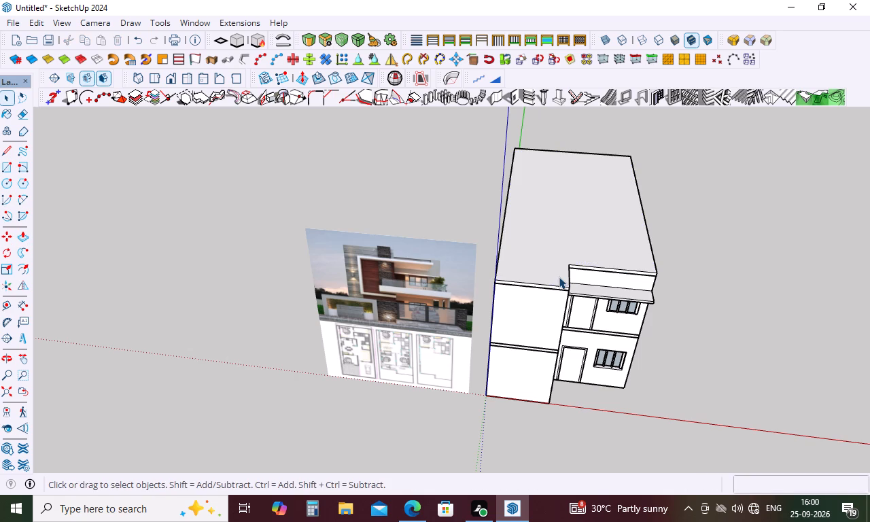
{"action": "triple_click", "coordinate": [559, 277]}
{"action": "double_click", "coordinate": [559, 277]}
{"action": "right_click", "coordinate": [558, 257]}
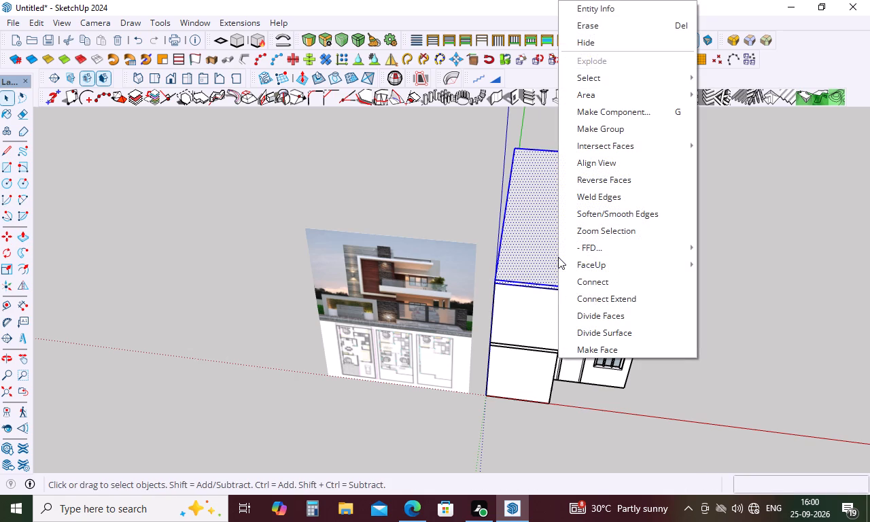
{"action": "left_click", "coordinate": [624, 130]}
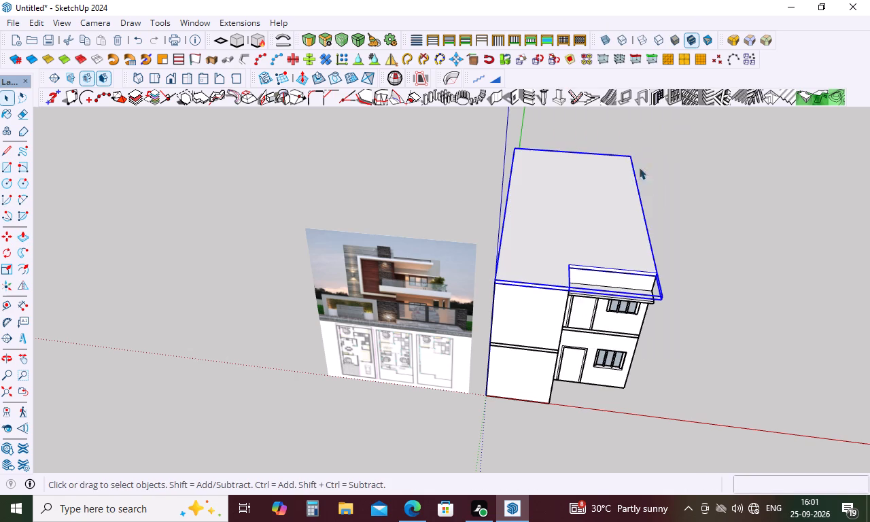
{"action": "left_click", "coordinate": [721, 290]}
Place a guide line on the roof slab 5" inside its rear edge.
{"action": "scroll", "coordinate": [667, 279], "scroll_direction": "down", "scroll_amount": 3}
{"action": "middle_click_drag", "start_coordinate": [669, 273], "coordinate": [644, 289]}
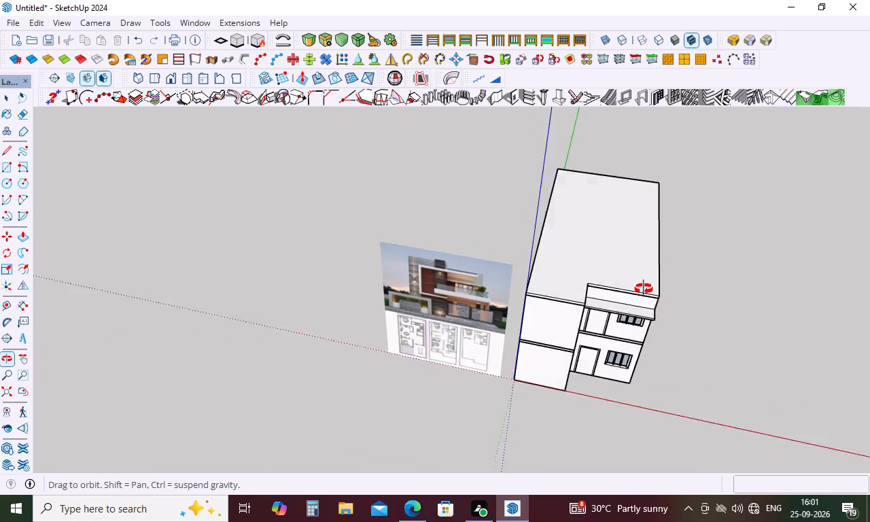
{"action": "middle_click_drag", "start_coordinate": [644, 289], "coordinate": [598, 310]}
{"action": "middle_click_drag", "start_coordinate": [606, 297], "coordinate": [610, 282]}
{"action": "scroll", "coordinate": [612, 277], "scroll_direction": "up", "scroll_amount": 4}
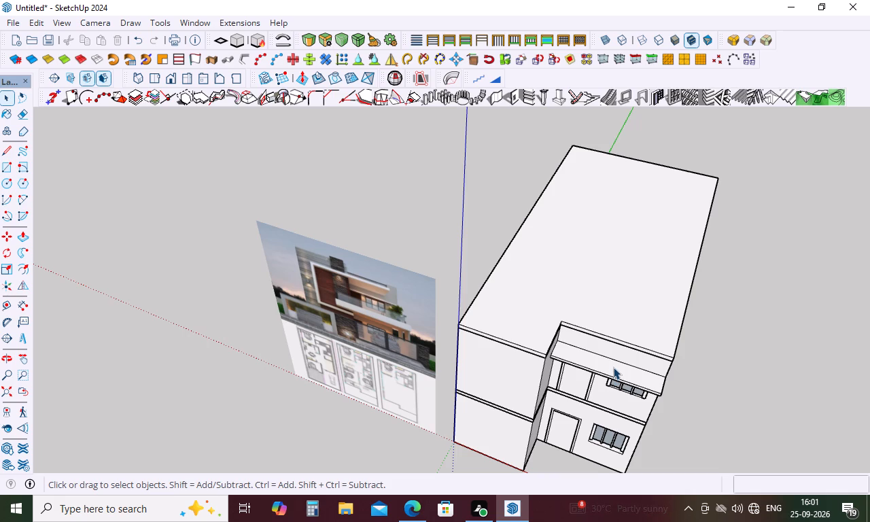
{"action": "scroll", "coordinate": [613, 367], "scroll_direction": "down", "scroll_amount": 2}
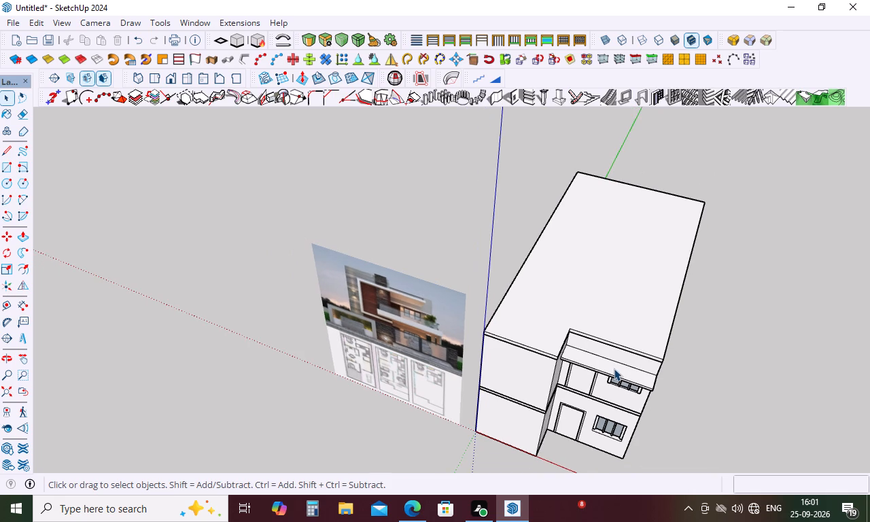
{"action": "middle_click_drag", "start_coordinate": [610, 370], "coordinate": [680, 334]}
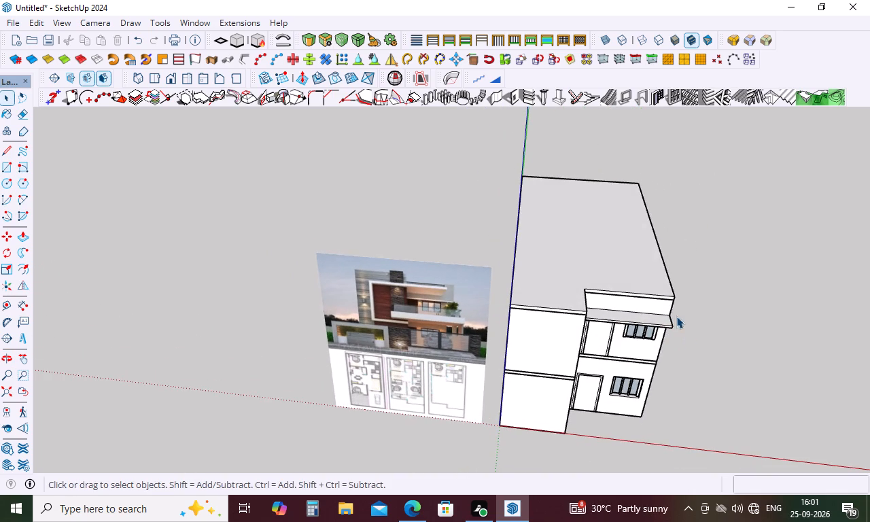
{"action": "key", "text": "t"}
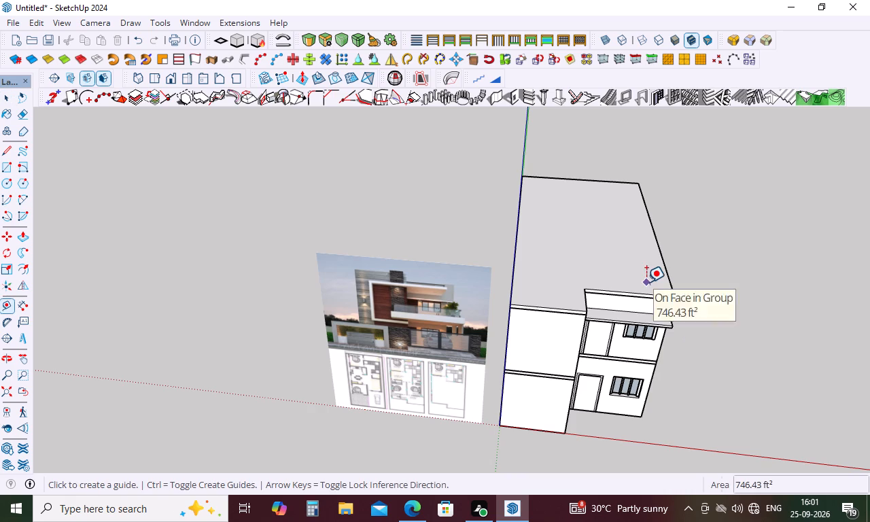
{"action": "left_click", "coordinate": [570, 177]}
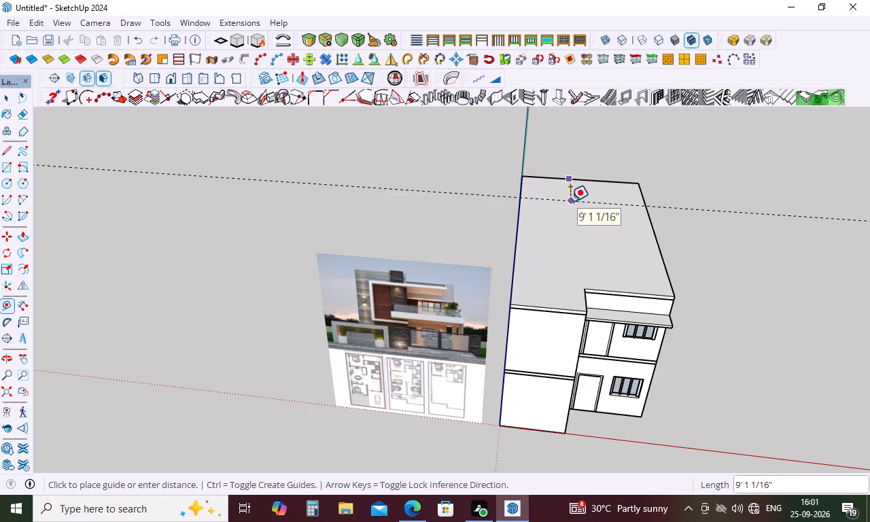
{"action": "key", "text": "9"}
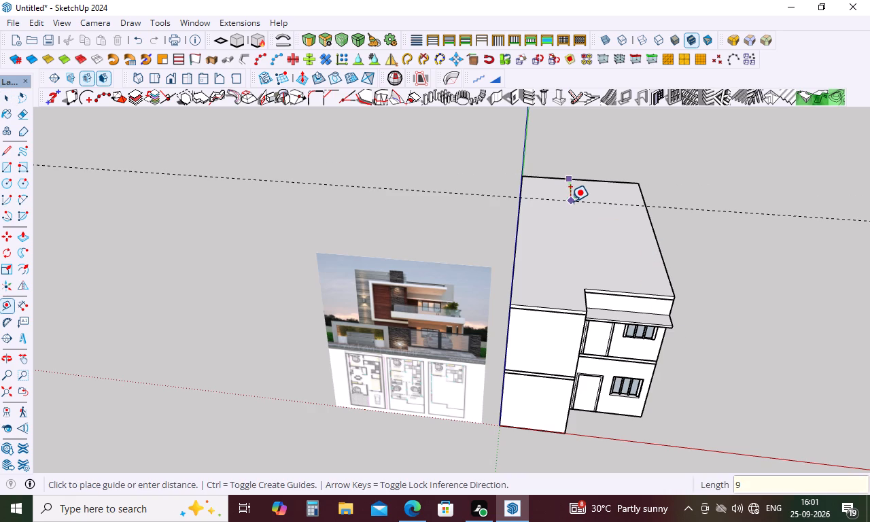
{"action": "key", "text": "BackSpace"}
{"action": "key", "text": "5"}
{"action": "key", "text": "Return"}
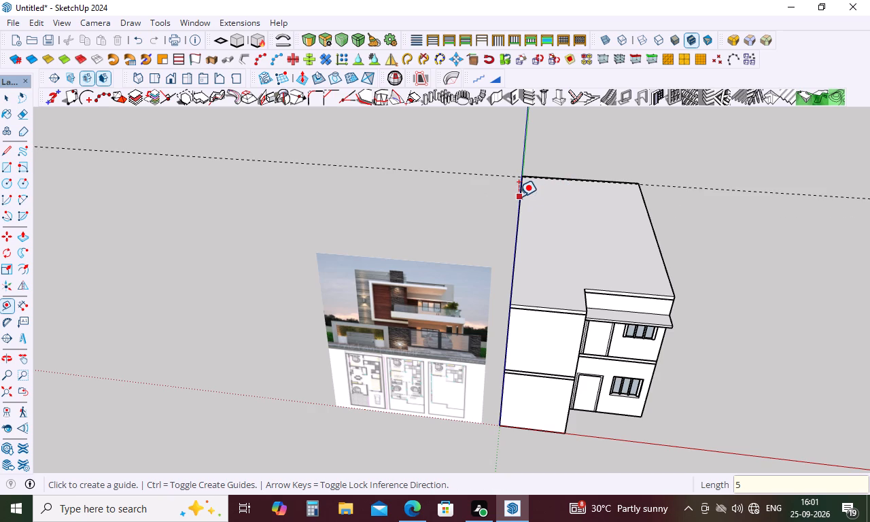
Place guide lines on the roof slab 5" inside each of its two long side edges.
{"action": "left_click", "coordinate": [519, 196]}
{"action": "key", "text": "5"}
{"action": "key", "text": "Return"}
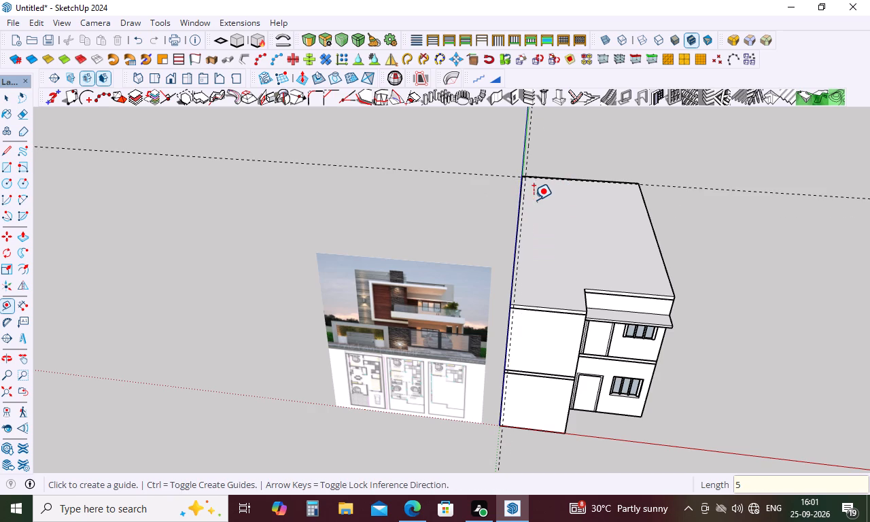
{"action": "left_click", "coordinate": [646, 217]}
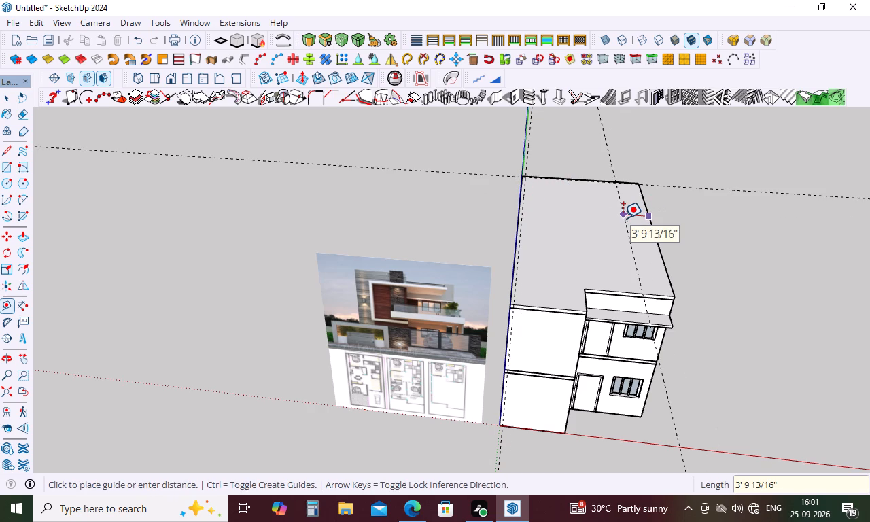
{"action": "key", "text": "5"}
{"action": "key", "text": "Return"}
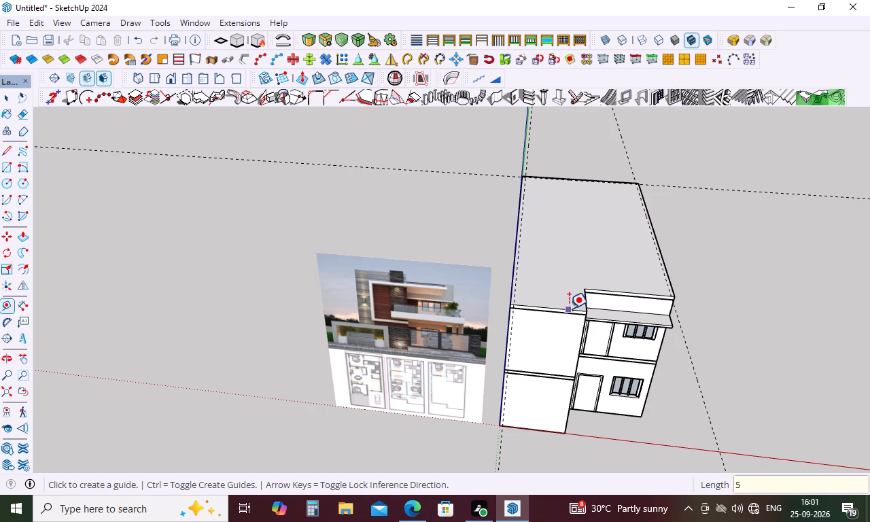
Place guide lines on the roof slab 5" inside the projecting bay's front edge and 5" inside the recessed front edge.
{"action": "left_click", "coordinate": [568, 309]}
{"action": "key", "text": "5"}
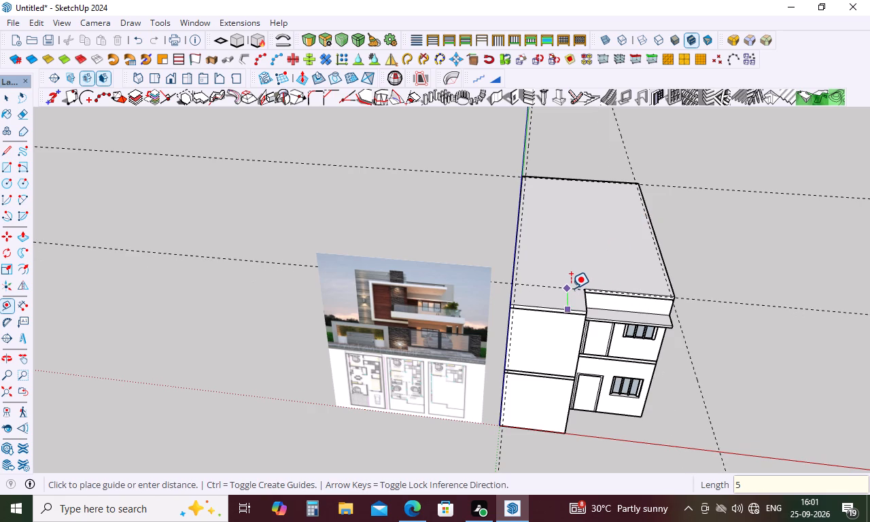
{"action": "key", "text": "Return"}
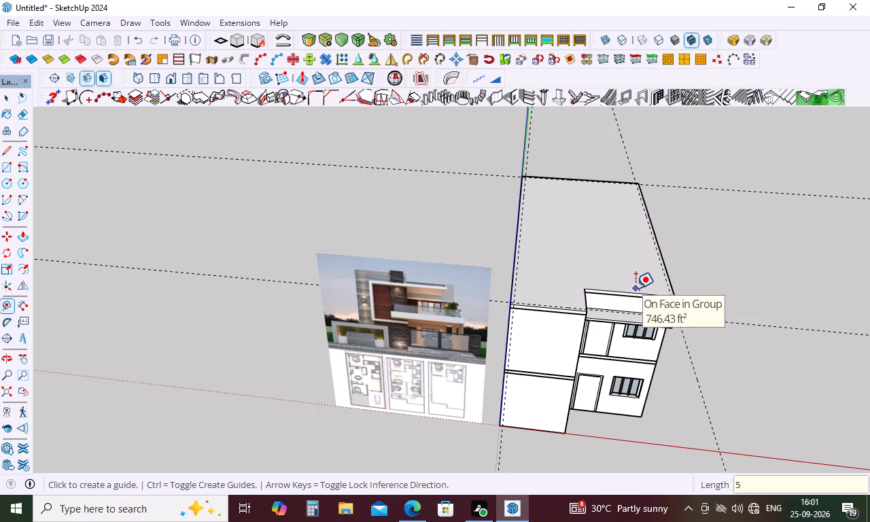
{"action": "left_click", "coordinate": [636, 290]}
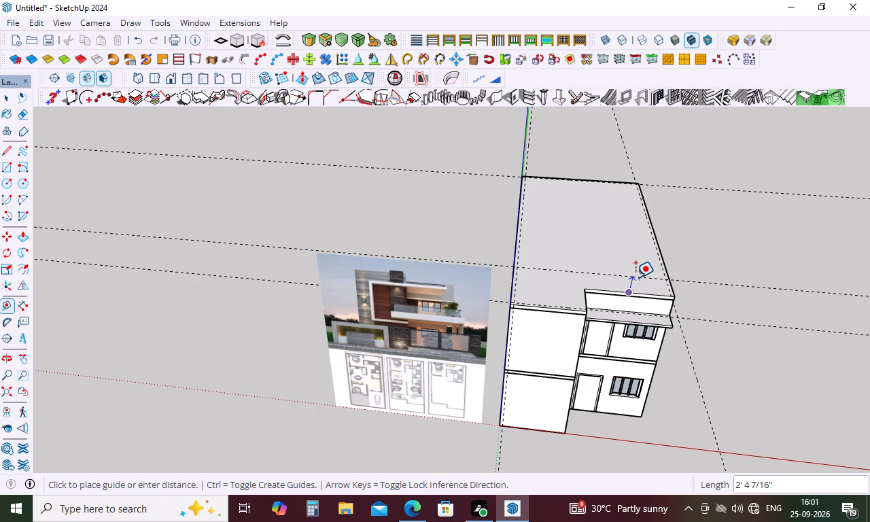
{"action": "key", "text": "5"}
{"action": "key", "text": "Return"}
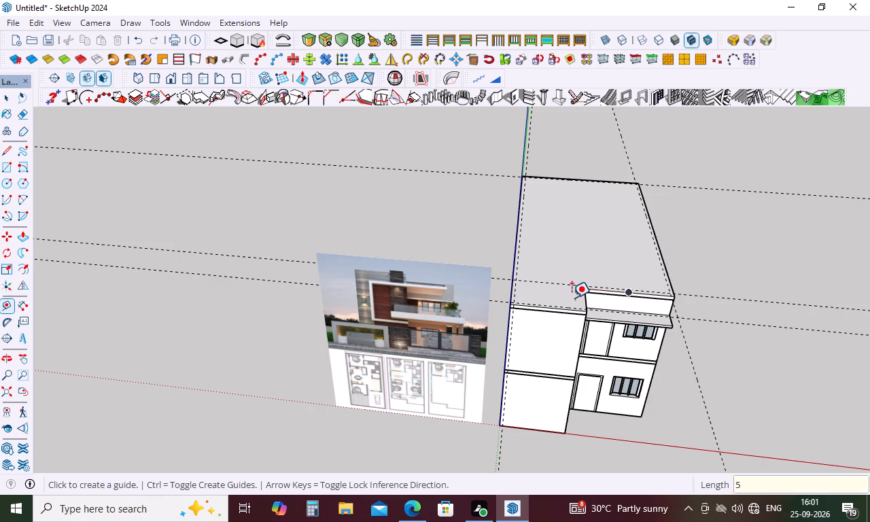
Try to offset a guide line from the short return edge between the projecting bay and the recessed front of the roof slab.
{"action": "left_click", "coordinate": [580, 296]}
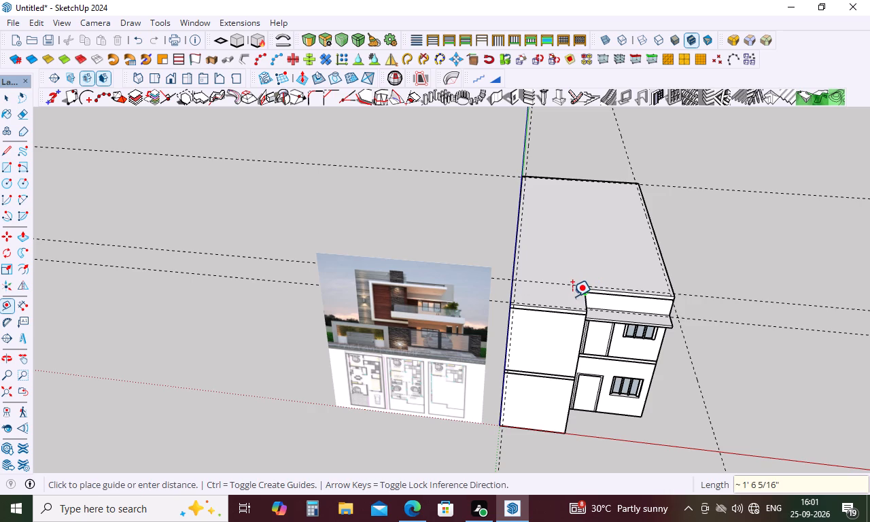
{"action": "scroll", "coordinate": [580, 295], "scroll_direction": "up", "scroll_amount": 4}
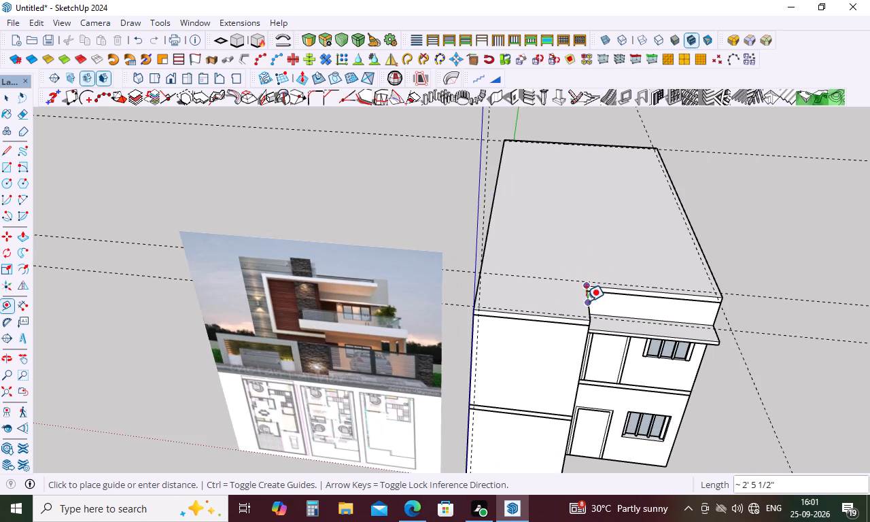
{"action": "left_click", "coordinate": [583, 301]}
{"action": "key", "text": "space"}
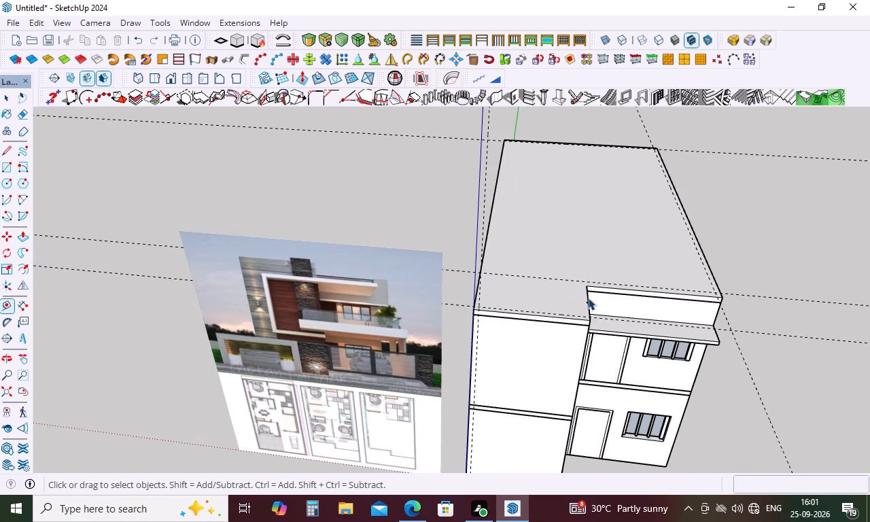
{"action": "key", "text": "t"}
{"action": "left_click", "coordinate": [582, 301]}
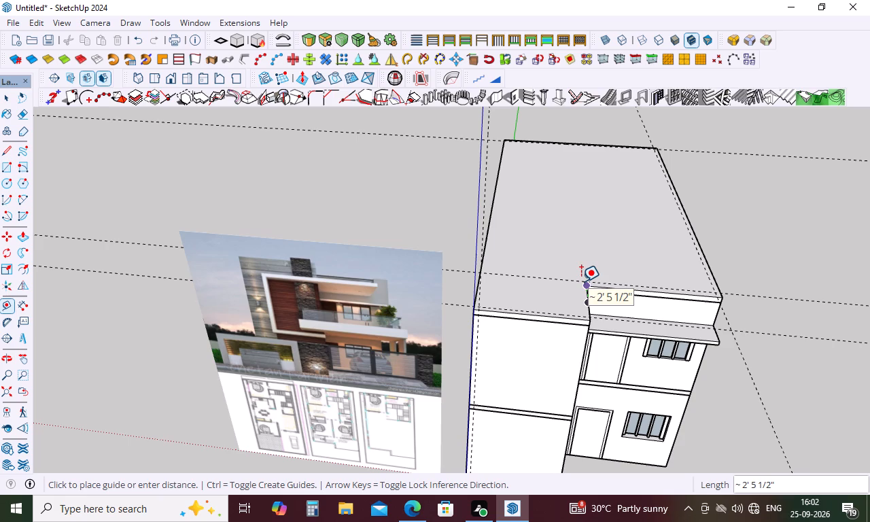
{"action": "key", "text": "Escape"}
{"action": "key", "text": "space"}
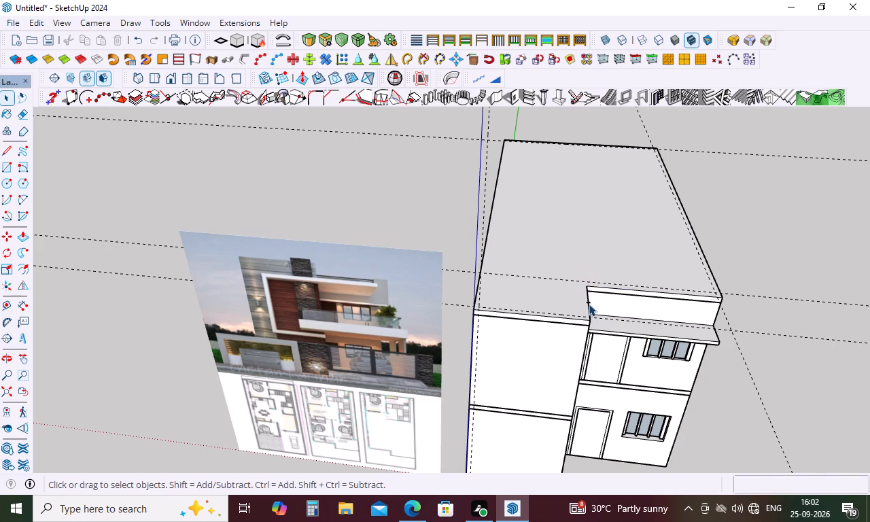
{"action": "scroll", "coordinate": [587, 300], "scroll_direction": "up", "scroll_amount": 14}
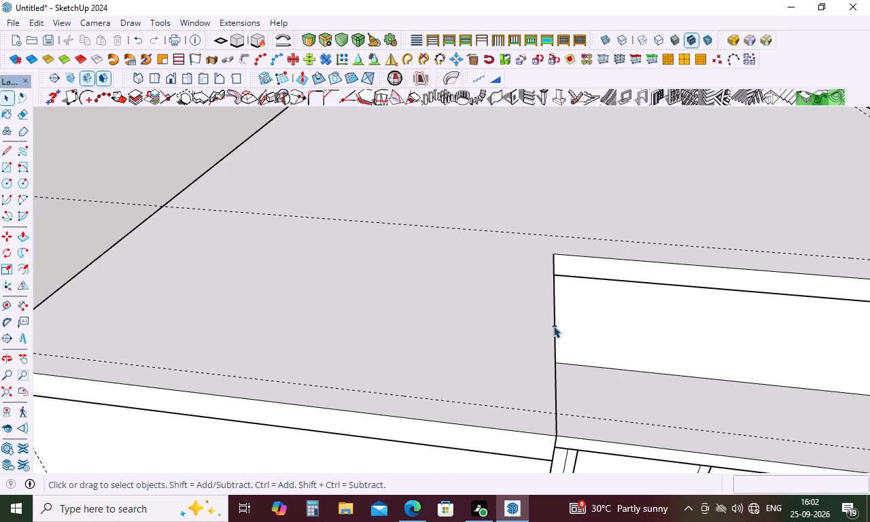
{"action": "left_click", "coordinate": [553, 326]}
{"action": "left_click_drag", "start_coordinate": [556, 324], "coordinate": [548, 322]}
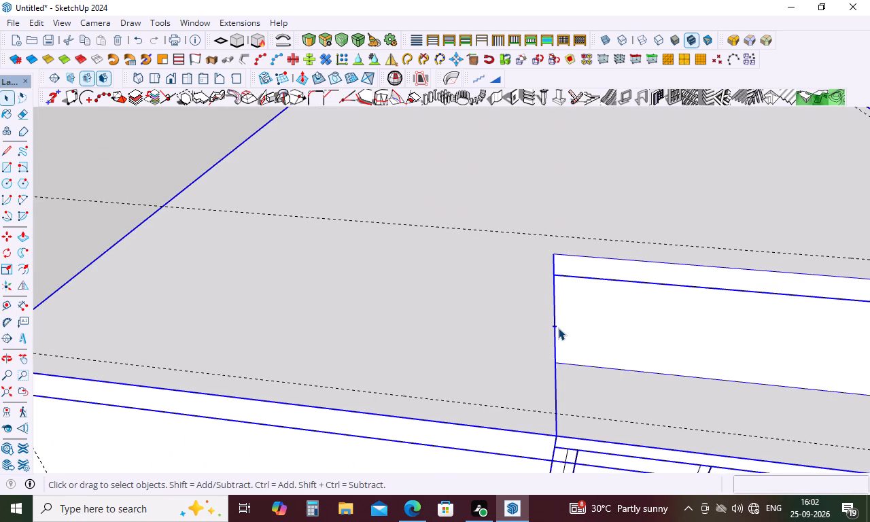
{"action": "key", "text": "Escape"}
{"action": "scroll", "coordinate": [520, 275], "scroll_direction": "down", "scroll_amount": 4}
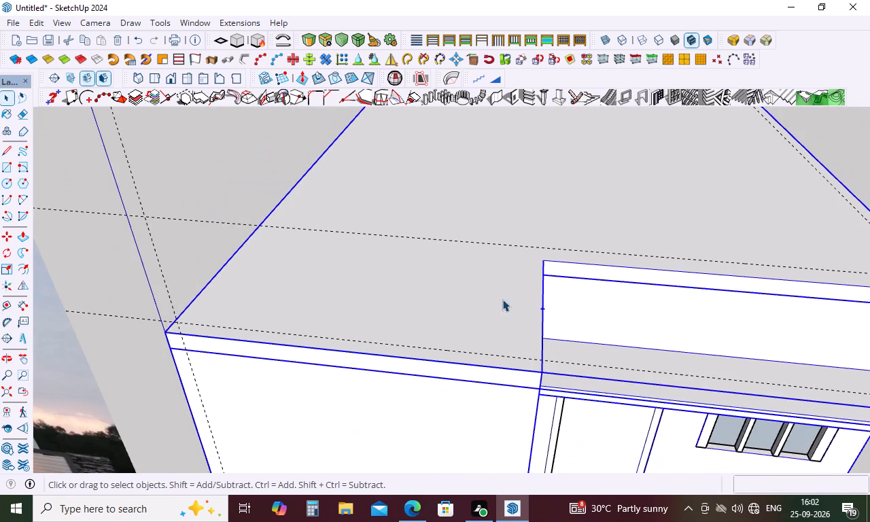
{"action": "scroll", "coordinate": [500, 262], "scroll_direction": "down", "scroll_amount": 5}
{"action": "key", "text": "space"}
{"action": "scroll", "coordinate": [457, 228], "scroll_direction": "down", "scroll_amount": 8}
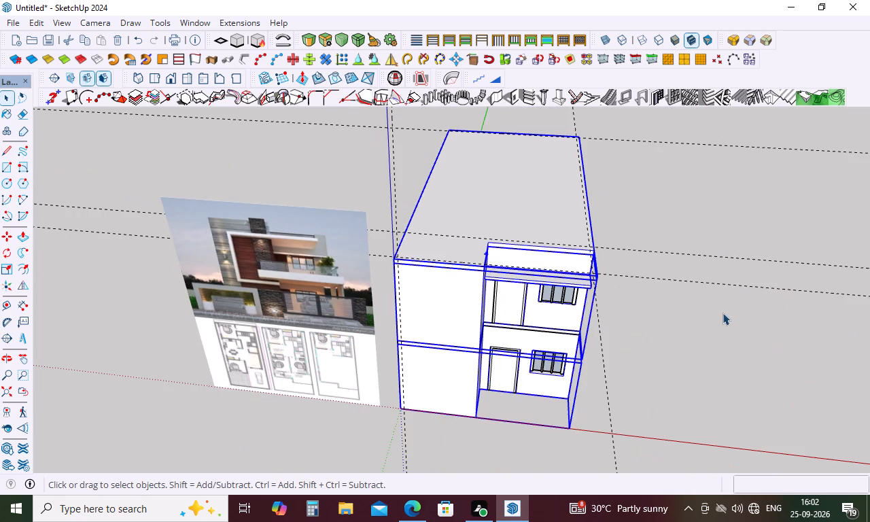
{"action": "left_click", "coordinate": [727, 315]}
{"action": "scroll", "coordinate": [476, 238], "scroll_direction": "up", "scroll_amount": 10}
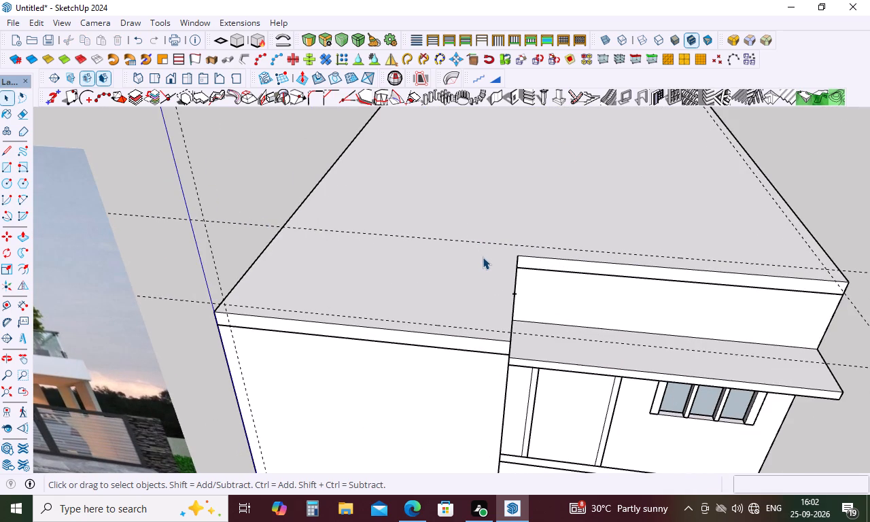
Place a guide line on the roof slab 5" inside the short return edge between the projecting bay and the recessed front.
{"action": "key", "text": "t"}
{"action": "left_click", "coordinate": [512, 291]}
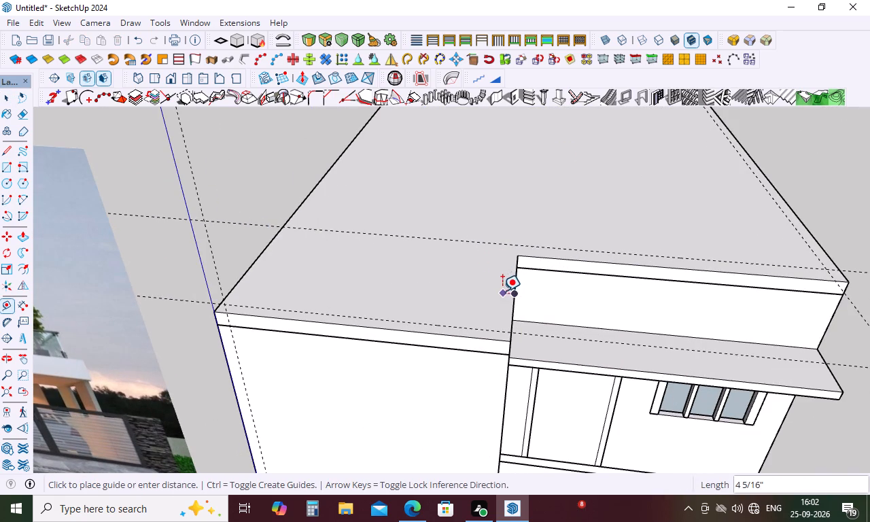
{"action": "key", "text": "Escape"}
{"action": "left_click", "coordinate": [513, 283]}
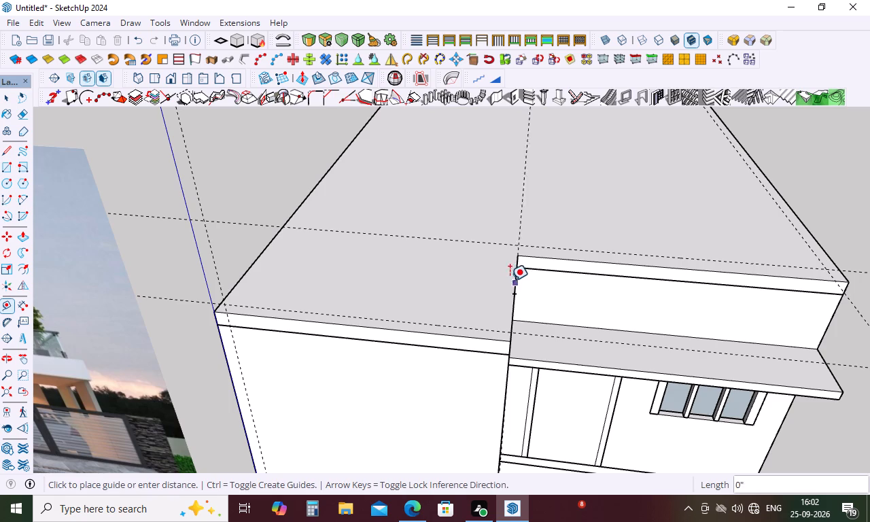
{"action": "key", "text": "5"}
{"action": "key", "text": "Return"}
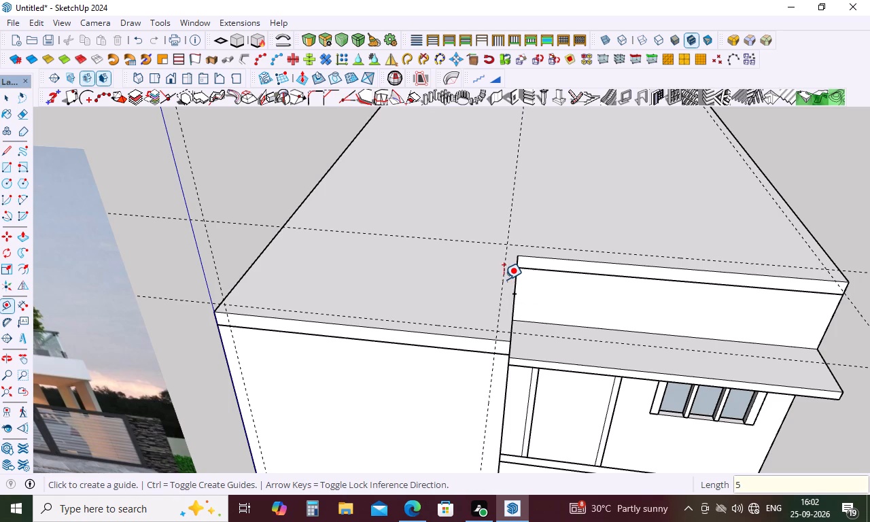
{"action": "key", "text": "space"}
Place a guide line on the roof slab 5" inside the long side edge nearest the reference image.
{"action": "scroll", "coordinate": [512, 300], "scroll_direction": "down", "scroll_amount": 14}
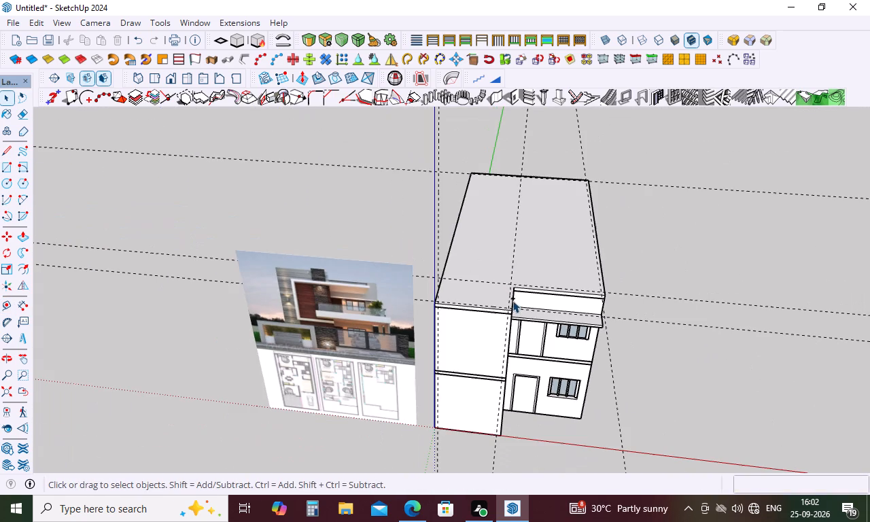
{"action": "key", "text": "t"}
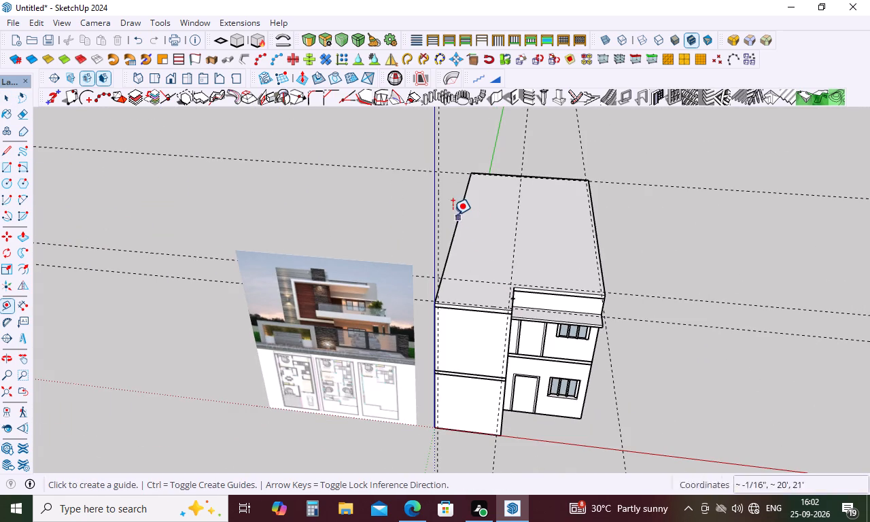
{"action": "left_click", "coordinate": [454, 220]}
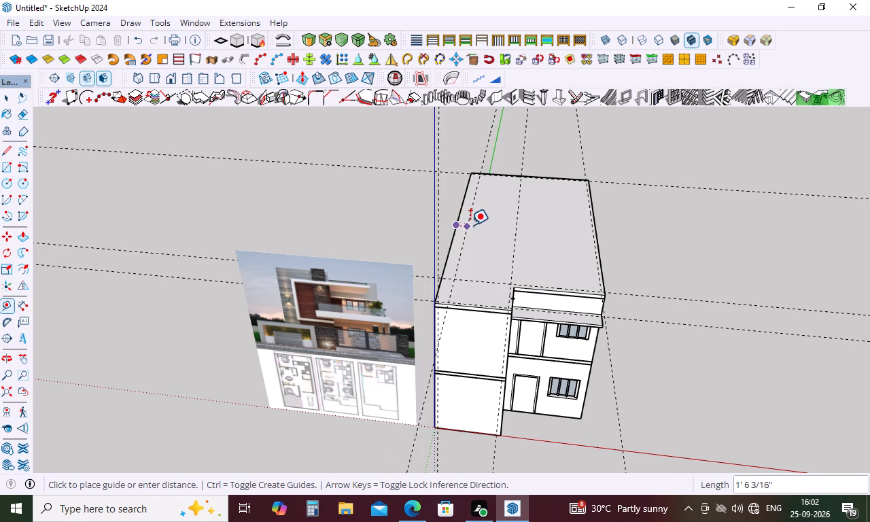
{"action": "key", "text": "5"}
{"action": "key", "text": "Return"}
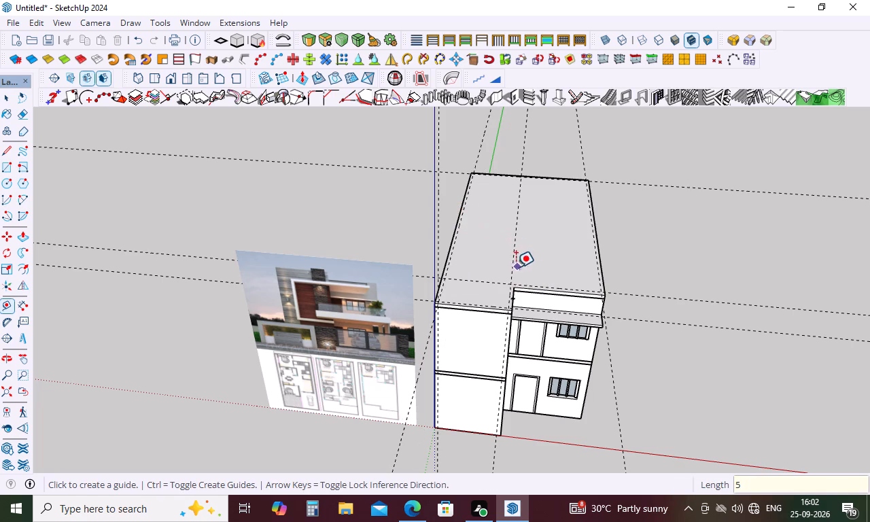
{"action": "key", "text": "space"}
Draw a rectangle 5" wide and about 20' long along the roof slab's rear edge, up to the inset guide line.
{"action": "middle_click_drag", "start_coordinate": [499, 243], "coordinate": [503, 370]}
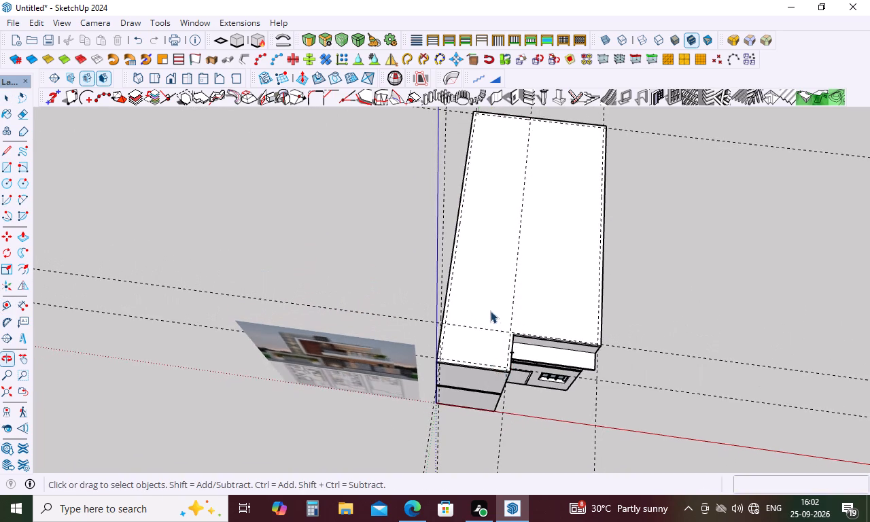
{"action": "scroll", "coordinate": [489, 309], "scroll_direction": "down", "scroll_amount": 4}
{"action": "scroll", "coordinate": [476, 169], "scroll_direction": "up", "scroll_amount": 14}
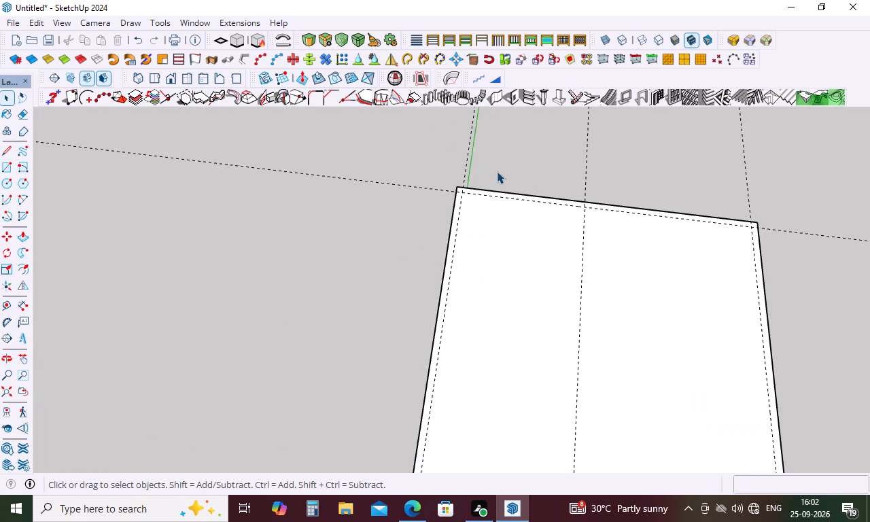
{"action": "scroll", "coordinate": [497, 171], "scroll_direction": "up", "scroll_amount": 4}
{"action": "key", "text": "Escape"}
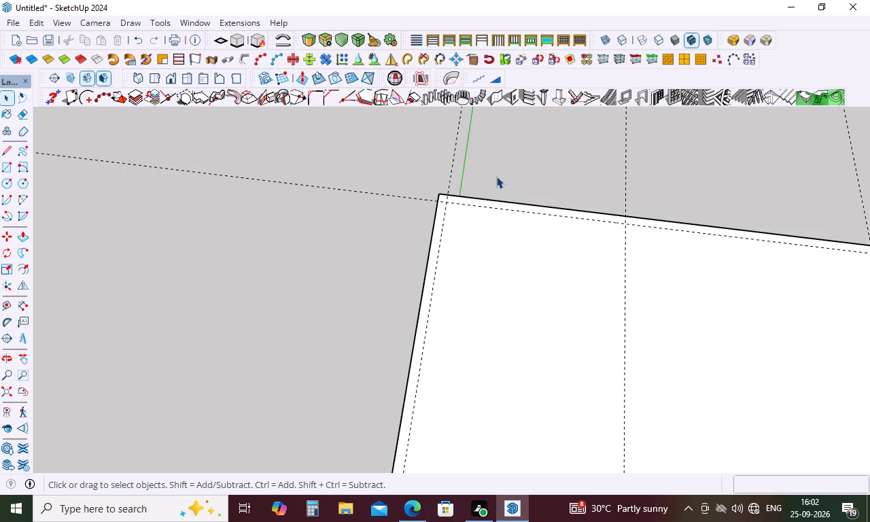
{"action": "key", "text": "r"}
{"action": "left_click", "coordinate": [440, 194]}
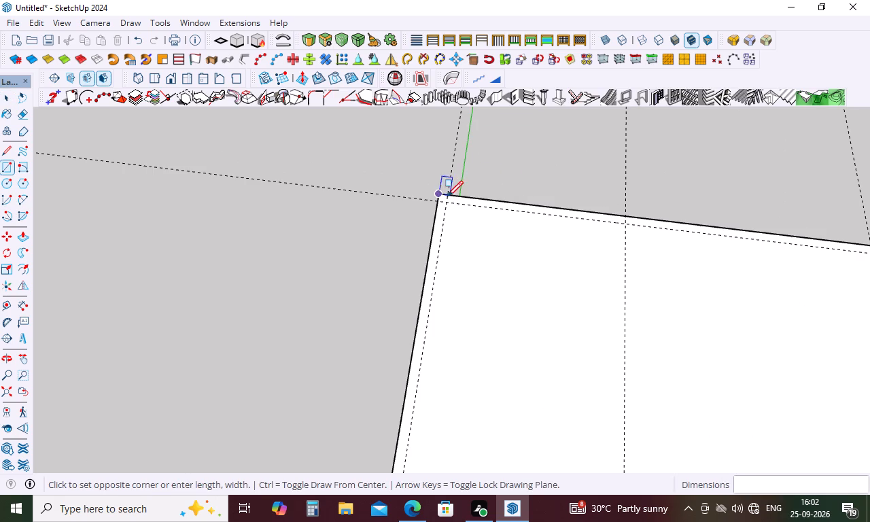
{"action": "scroll", "coordinate": [549, 220], "scroll_direction": "down", "scroll_amount": 4}
{"action": "scroll", "coordinate": [777, 243], "scroll_direction": "up", "scroll_amount": 2}
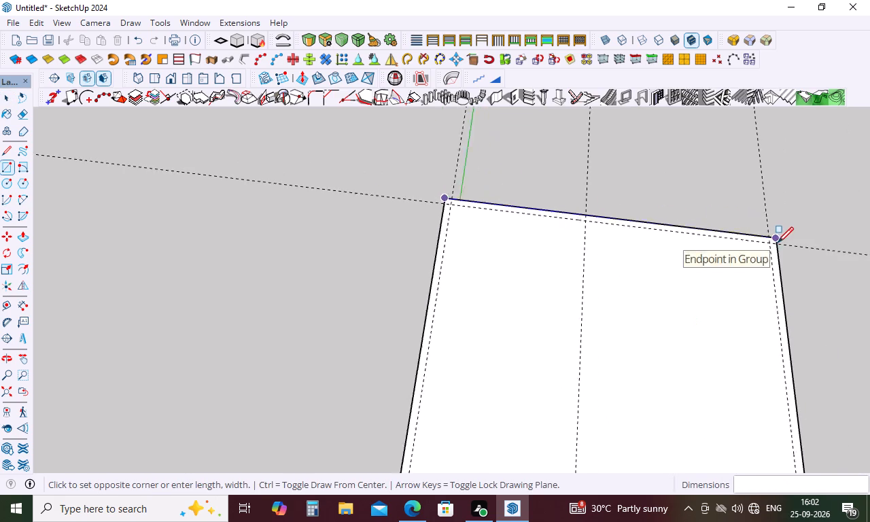
{"action": "scroll", "coordinate": [778, 243], "scroll_direction": "up", "scroll_amount": 3}
{"action": "left_click", "coordinate": [776, 248]}
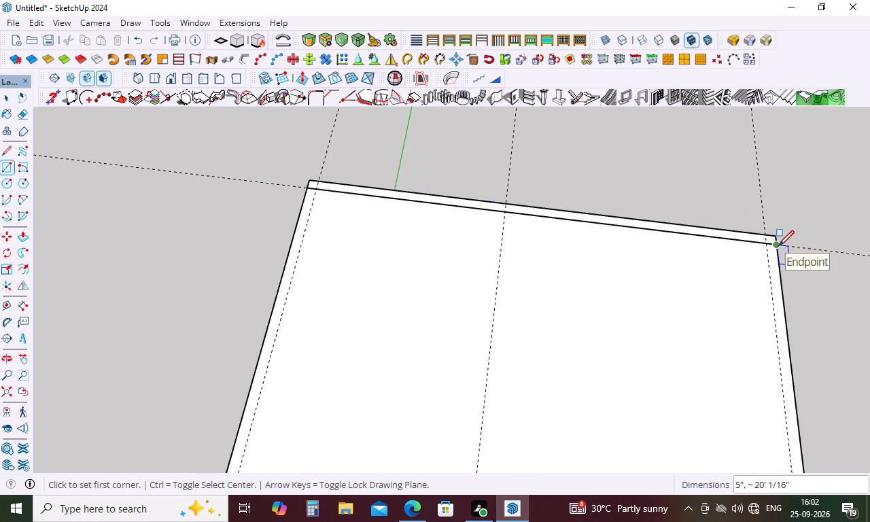
Draw a rectangle 5" wide and 34' 8" long along the roof slab's long edge on the recessed-front side.
{"action": "left_click", "coordinate": [778, 246]}
{"action": "scroll", "coordinate": [677, 209], "scroll_direction": "down", "scroll_amount": 18}
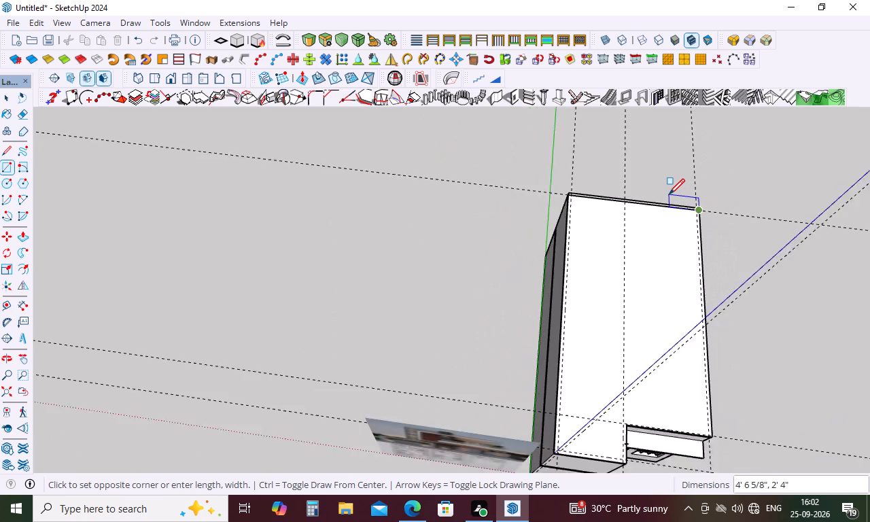
{"action": "scroll", "coordinate": [669, 194], "scroll_direction": "down", "scroll_amount": 2}
{"action": "scroll", "coordinate": [706, 401], "scroll_direction": "up", "scroll_amount": 6}
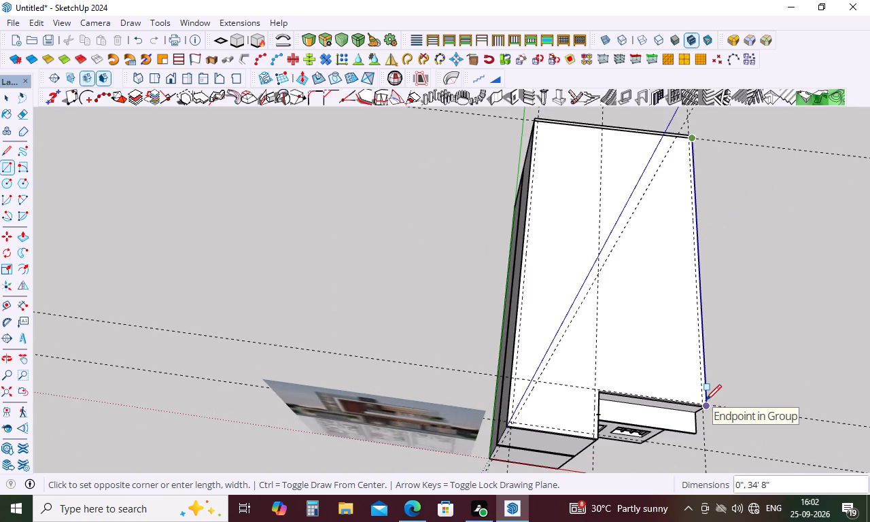
{"action": "scroll", "coordinate": [706, 400], "scroll_direction": "up", "scroll_amount": 6}
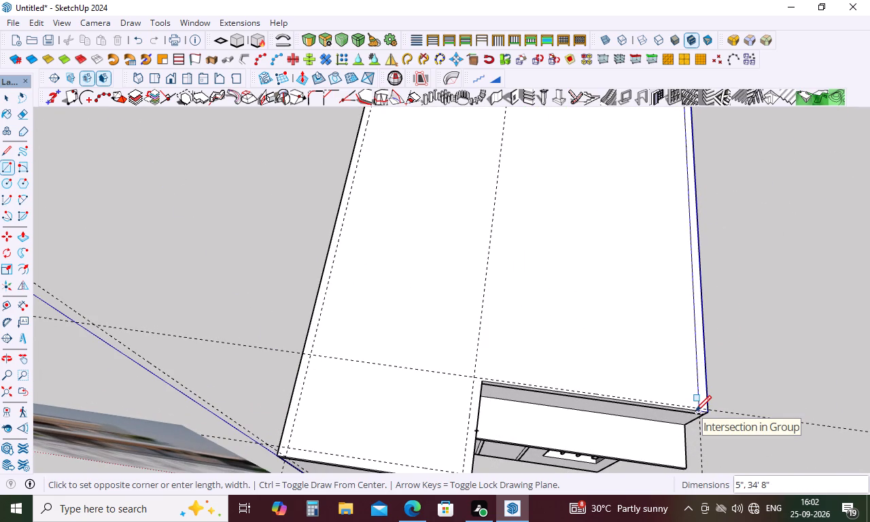
{"action": "scroll", "coordinate": [695, 419], "scroll_direction": "up", "scroll_amount": 7}
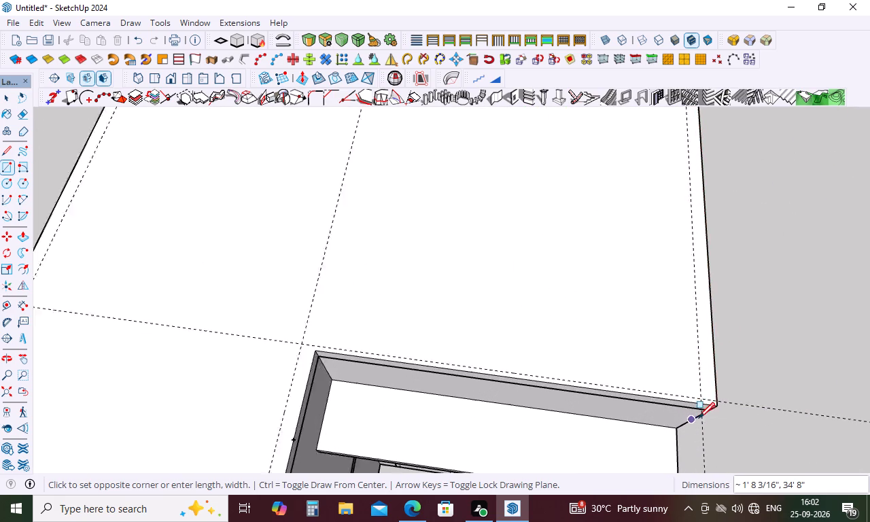
{"action": "scroll", "coordinate": [699, 418], "scroll_direction": "up", "scroll_amount": 2}
{"action": "left_click", "coordinate": [701, 397]}
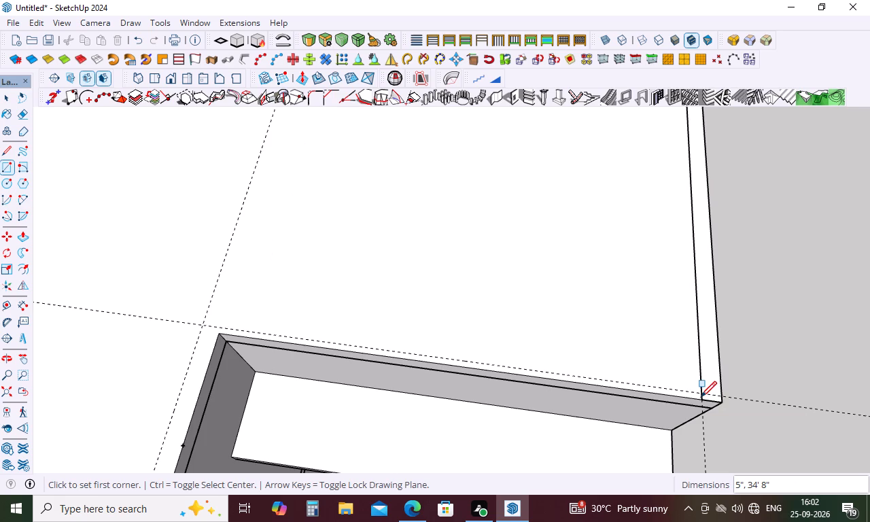
{"action": "key", "text": "space"}
Replace the guide line near the recessed front with a new one 5" inside the roof slab's recessed front edge.
{"action": "left_click", "coordinate": [767, 401]}
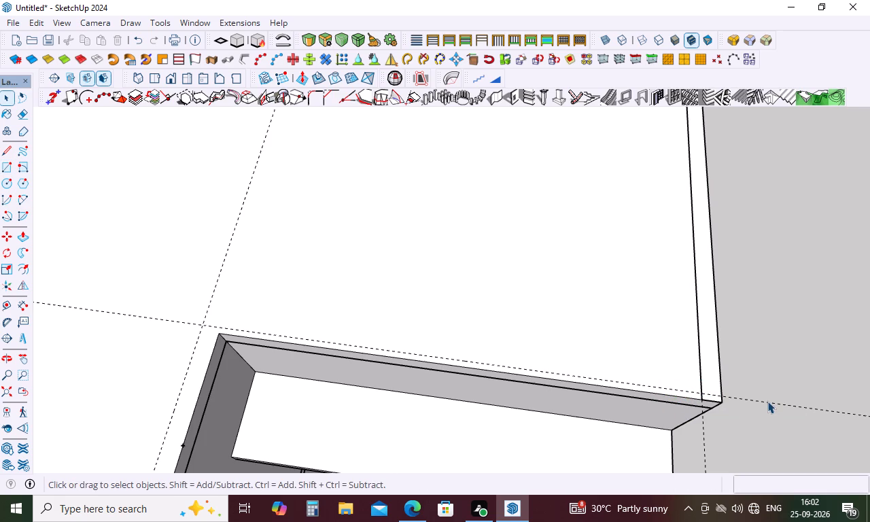
{"action": "key", "text": "Delete"}
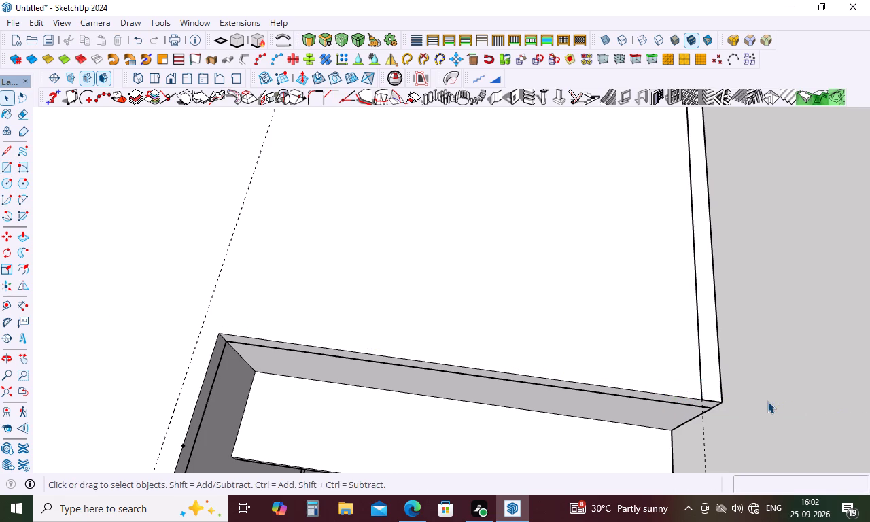
{"action": "key", "text": "t"}
{"action": "left_click", "coordinate": [620, 386]}
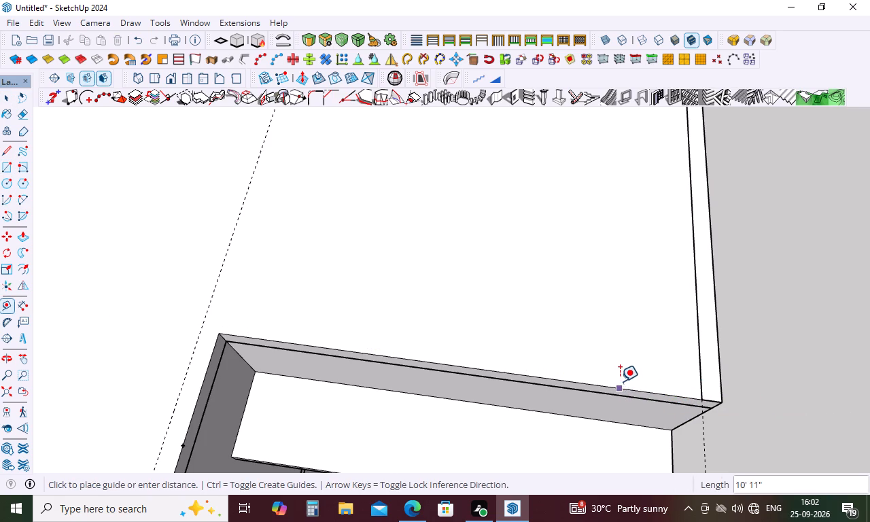
{"action": "key", "text": "5"}
{"action": "key", "text": "Return"}
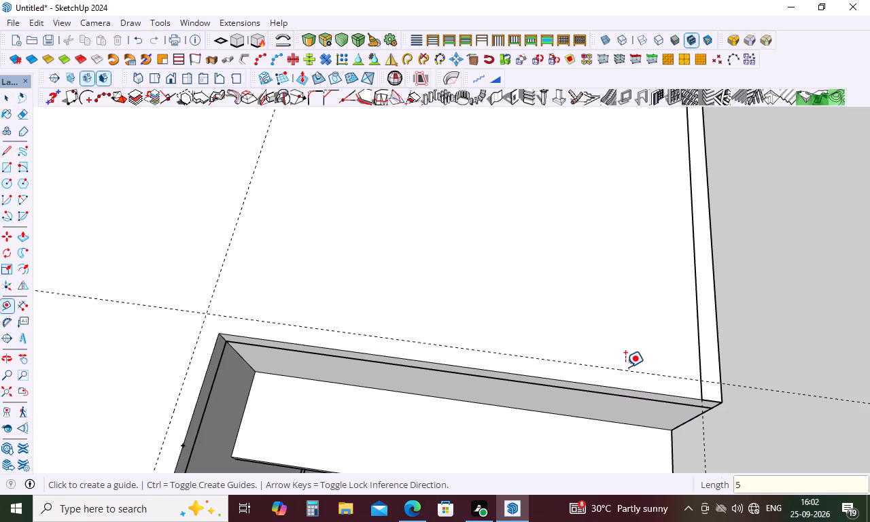
{"action": "key", "text": "space"}
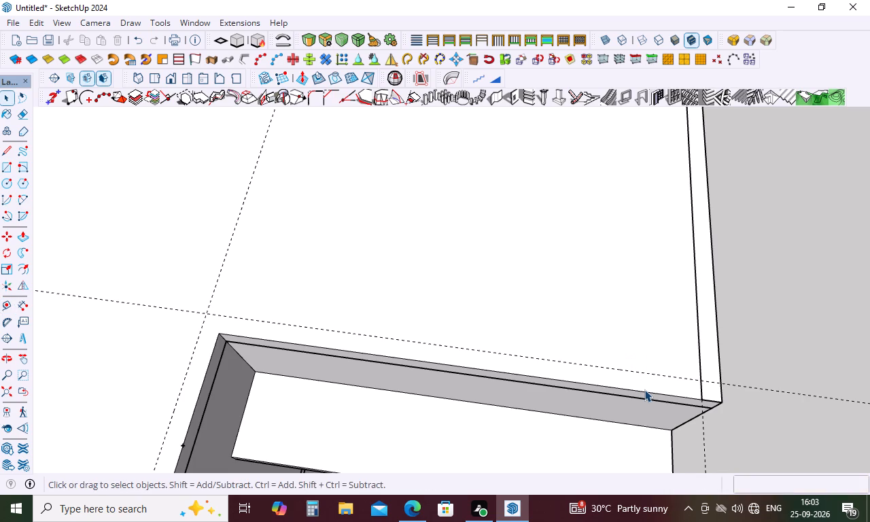
Draw a rectangle 5" wide and about 10' 11 5/8" long along the recessed front edge, ending at the return edge's guide line.
{"action": "key", "text": "r"}
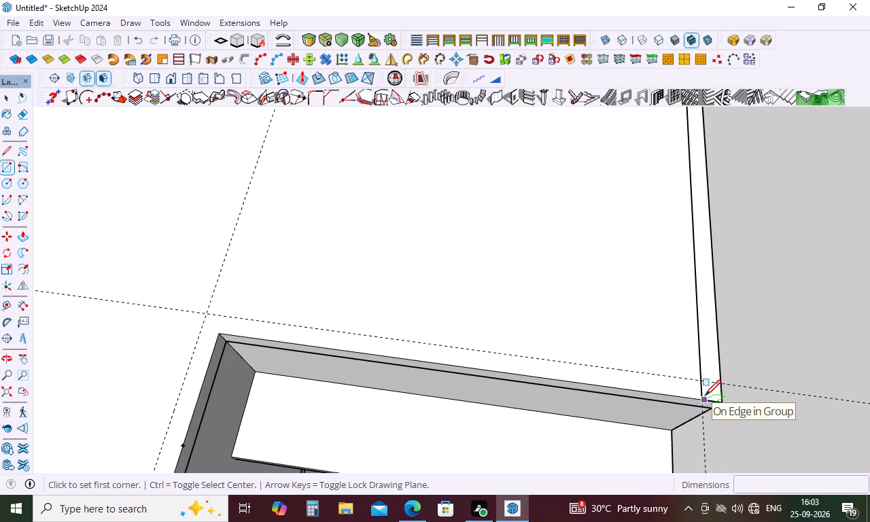
{"action": "left_click", "coordinate": [705, 396]}
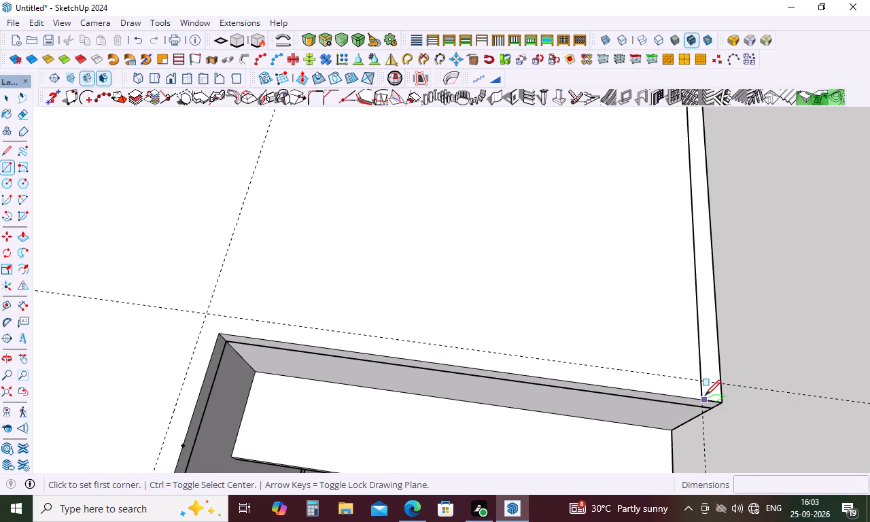
{"action": "left_click", "coordinate": [205, 315]}
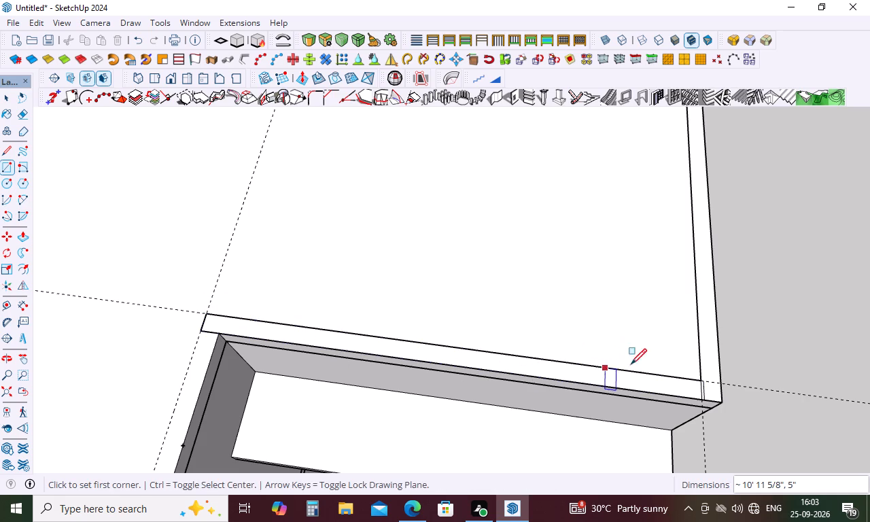
Draw a rectangle 5" wide and about 4' 11" long along the return edge to the projecting bay's front corner.
{"action": "scroll", "coordinate": [752, 323], "scroll_direction": "down", "scroll_amount": 4}
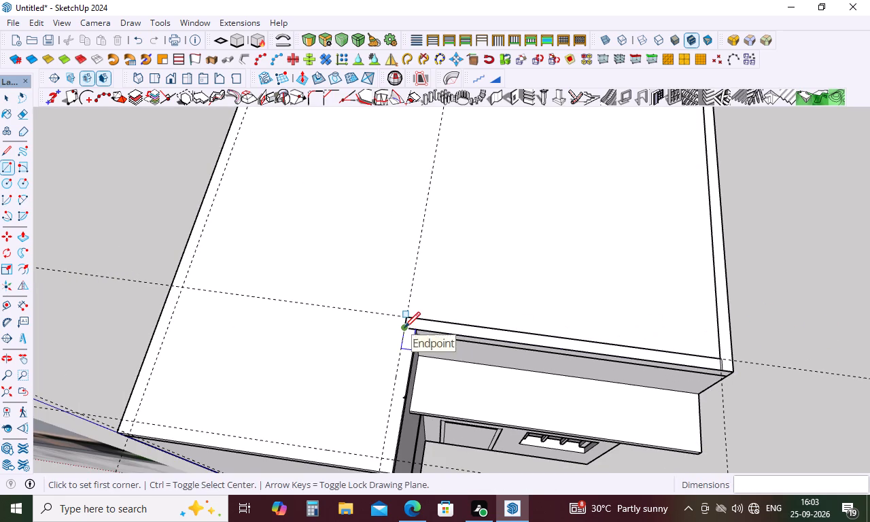
{"action": "left_click", "coordinate": [404, 328]}
{"action": "scroll", "coordinate": [404, 332], "scroll_direction": "down", "scroll_amount": 4}
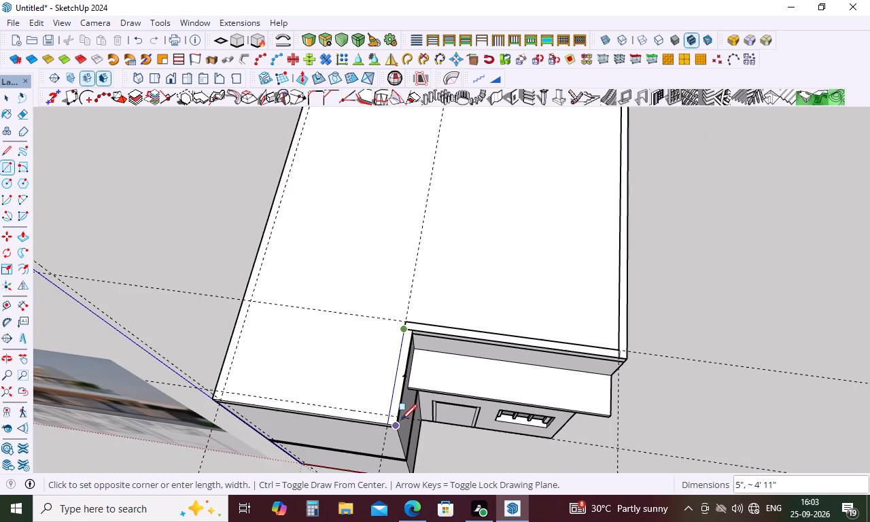
{"action": "left_click", "coordinate": [401, 420]}
Draw a rectangle 5" wide and about 9' 1 1/16" long along the projecting bay's front edge, up to the inset guide line.
{"action": "middle_click_drag", "start_coordinate": [441, 434], "coordinate": [535, 397]}
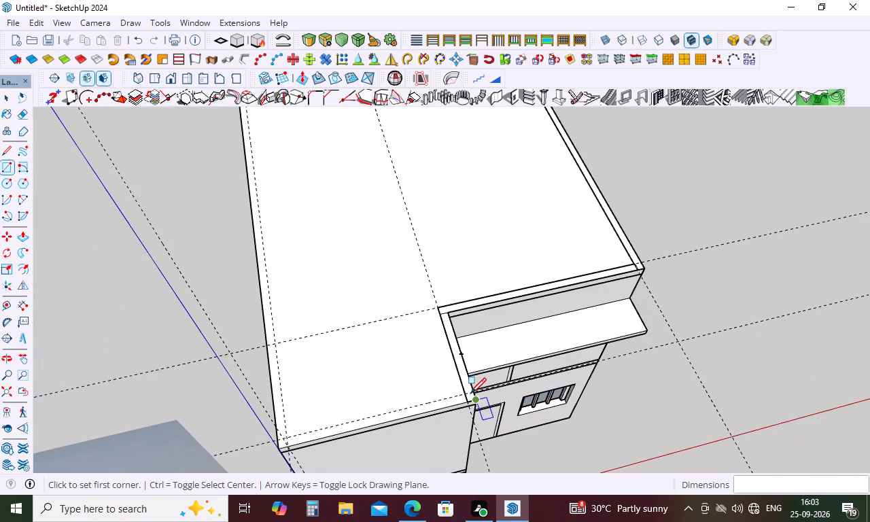
{"action": "scroll", "coordinate": [466, 398], "scroll_direction": "up", "scroll_amount": 10}
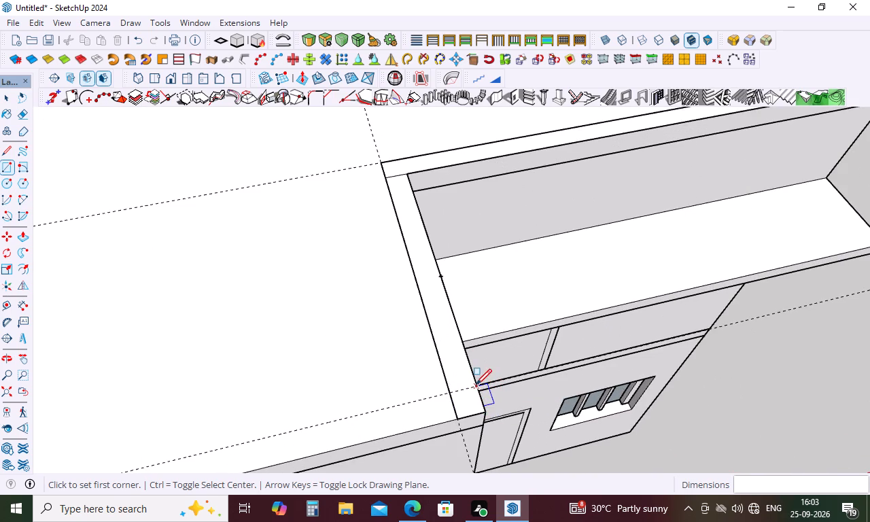
{"action": "left_click", "coordinate": [476, 385]}
{"action": "scroll", "coordinate": [476, 370], "scroll_direction": "down", "scroll_amount": 10}
{"action": "scroll", "coordinate": [294, 423], "scroll_direction": "up", "scroll_amount": 2}
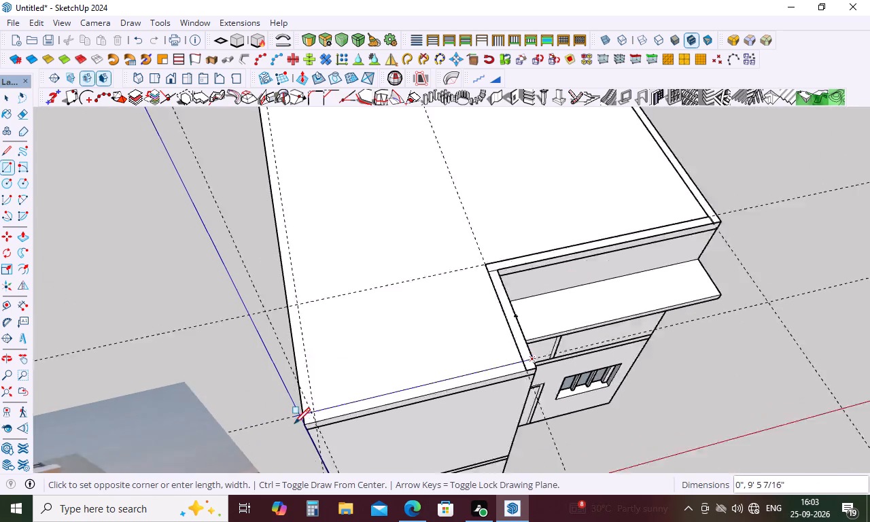
{"action": "scroll", "coordinate": [294, 423], "scroll_direction": "up", "scroll_amount": 12}
{"action": "left_click", "coordinate": [296, 418]}
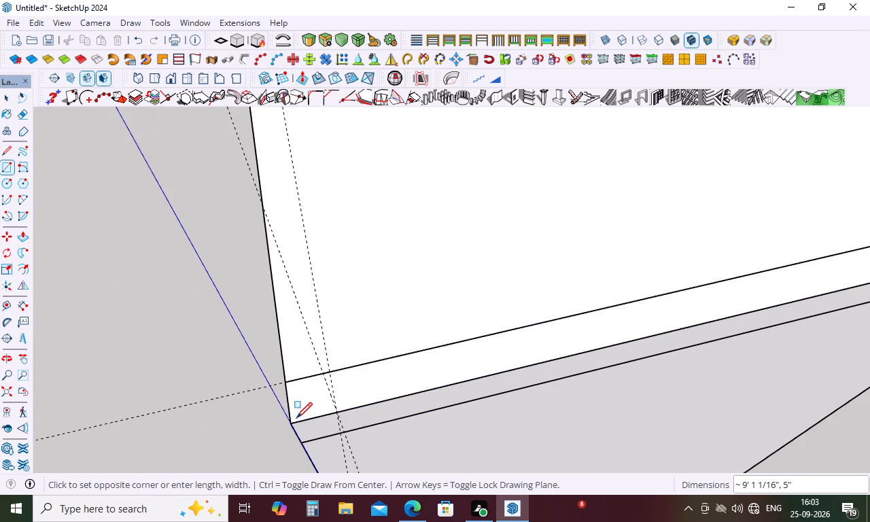
Draw a rectangle 5" wide and about 40' long along the roof slab's long side edge, from the projecting bay's front to the back corner.
{"action": "scroll", "coordinate": [383, 430], "scroll_direction": "down", "scroll_amount": 4}
{"action": "left_click", "coordinate": [351, 419]}
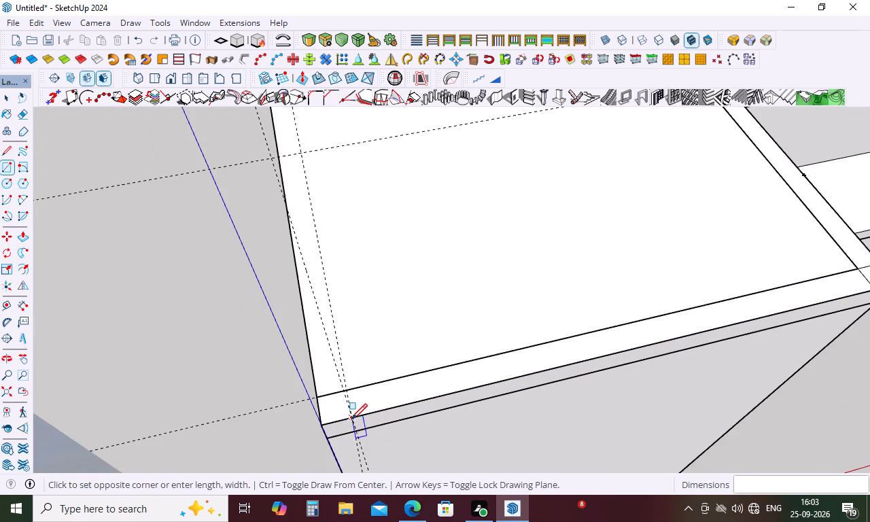
{"action": "scroll", "coordinate": [353, 415], "scroll_direction": "down", "scroll_amount": 19}
{"action": "scroll", "coordinate": [351, 410], "scroll_direction": "down", "scroll_amount": 2}
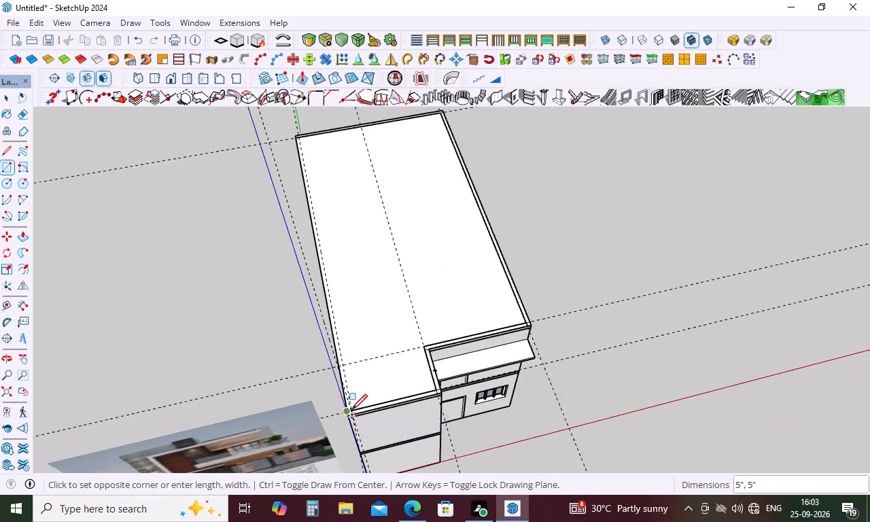
{"action": "scroll", "coordinate": [351, 410], "scroll_direction": "down", "scroll_amount": 2}
{"action": "scroll", "coordinate": [307, 145], "scroll_direction": "up", "scroll_amount": 10}
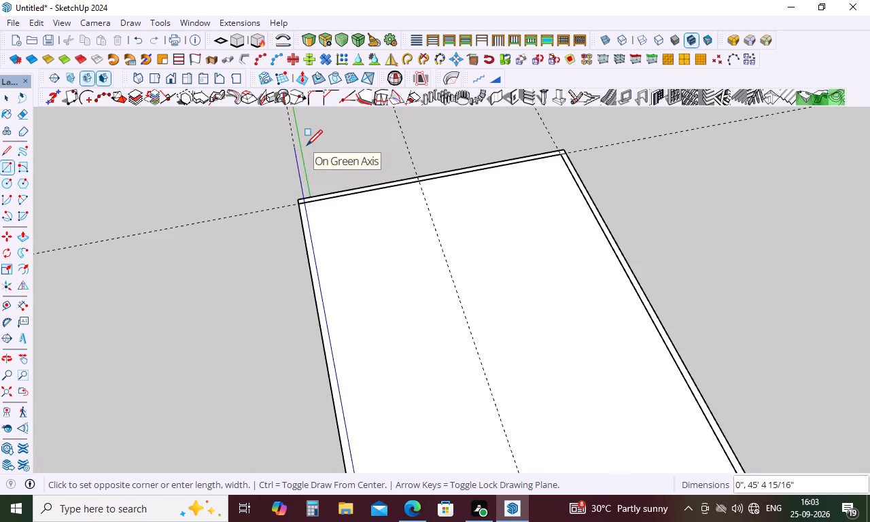
{"action": "scroll", "coordinate": [307, 147], "scroll_direction": "up", "scroll_amount": 11}
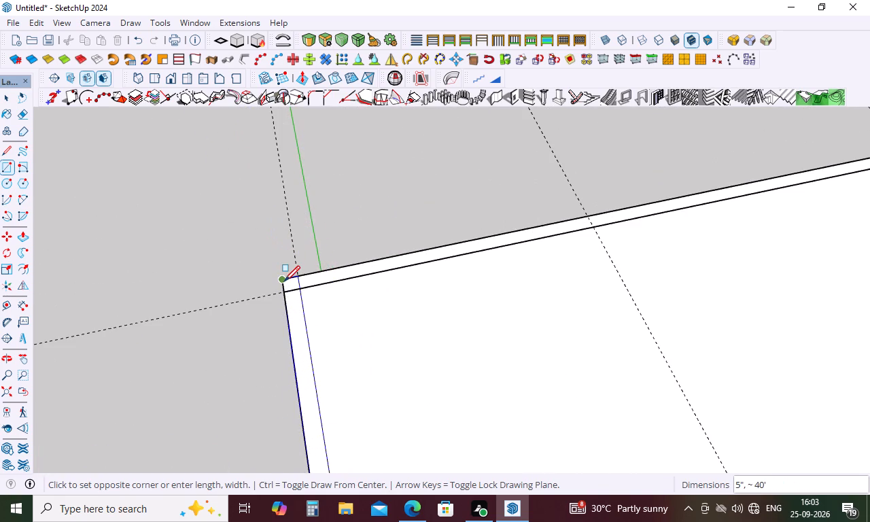
{"action": "left_click", "coordinate": [284, 281]}
{"action": "key", "text": "space"}
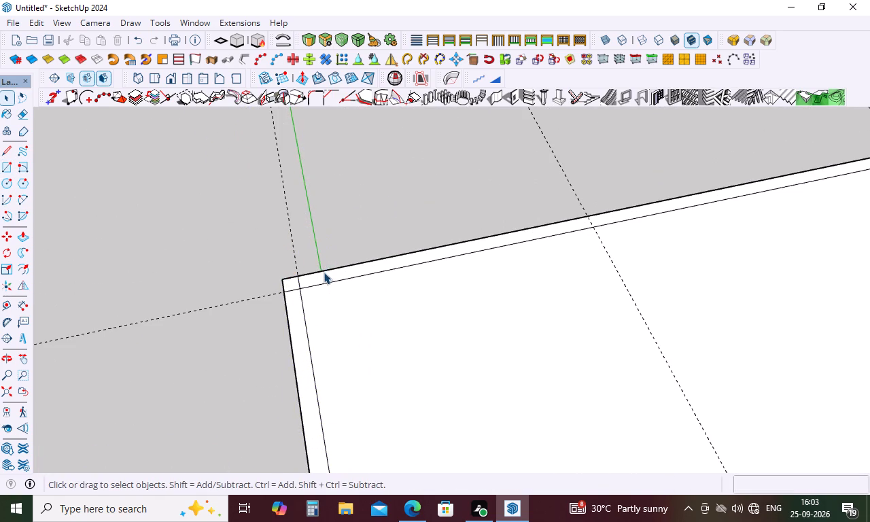
Erase the two guide lines and the overlapping strip lines at the back corner nearest the green axis.
{"action": "key", "text": "e"}
{"action": "scroll", "coordinate": [293, 282], "scroll_direction": "up", "scroll_amount": 4}
{"action": "left_click", "coordinate": [302, 284]}
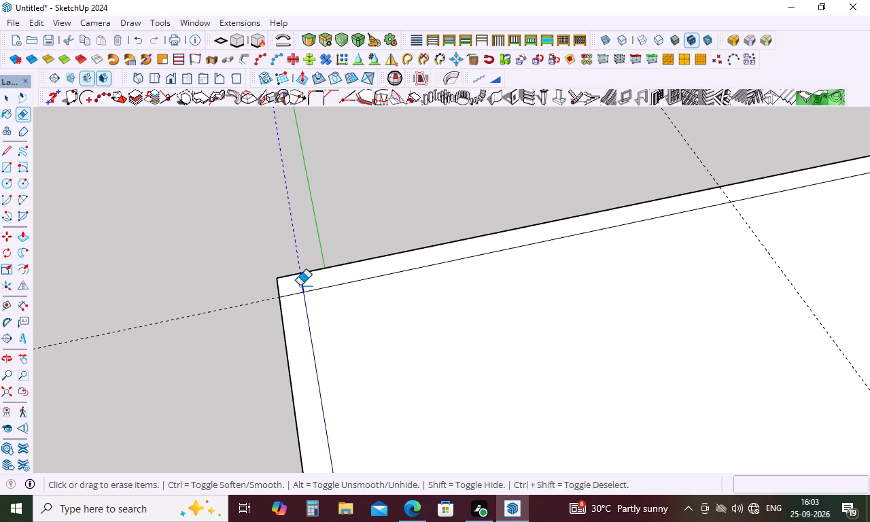
{"action": "left_click_drag", "start_coordinate": [297, 292], "coordinate": [292, 300]}
{"action": "scroll", "coordinate": [291, 293], "scroll_direction": "down", "scroll_amount": 5}
{"action": "key", "text": "space"}
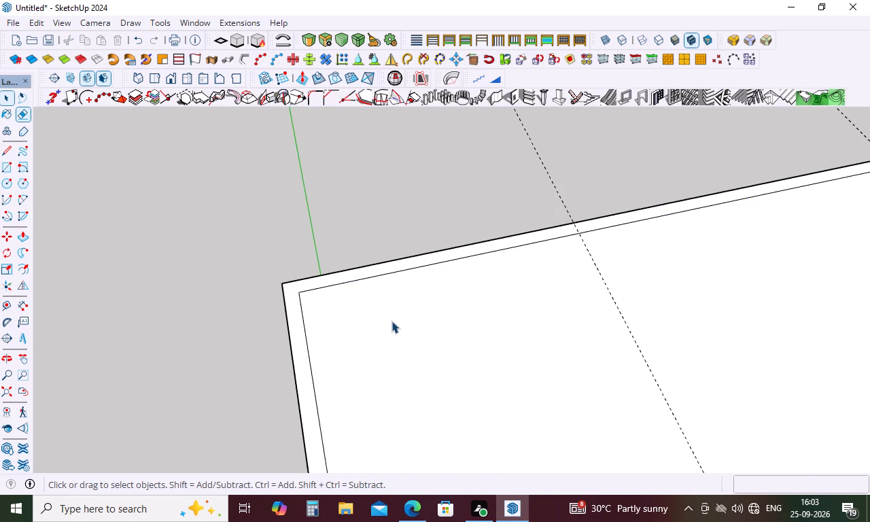
Delete the large roof face enclosed by the 5" edge strip.
{"action": "left_click", "coordinate": [395, 345]}
{"action": "key", "text": "Delete"}
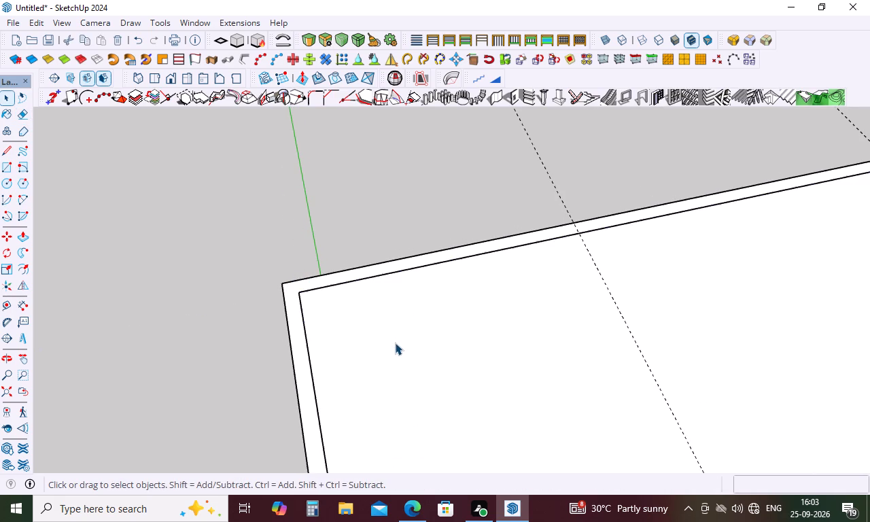
Erase the overlapping strip lines and guide at the opposite back corner, plus the guide crossing the middle of the roof.
{"action": "scroll", "coordinate": [316, 259], "scroll_direction": "down", "scroll_amount": 5}
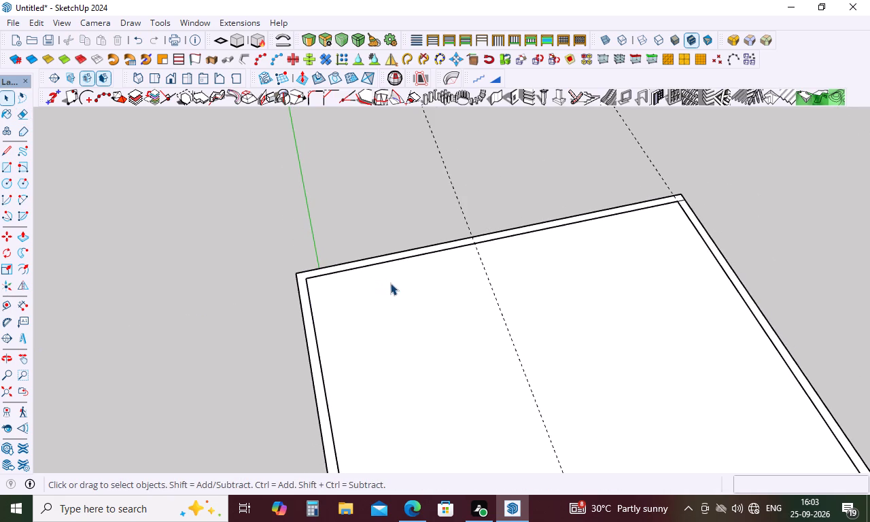
{"action": "key", "text": "e"}
{"action": "scroll", "coordinate": [691, 198], "scroll_direction": "up", "scroll_amount": 5}
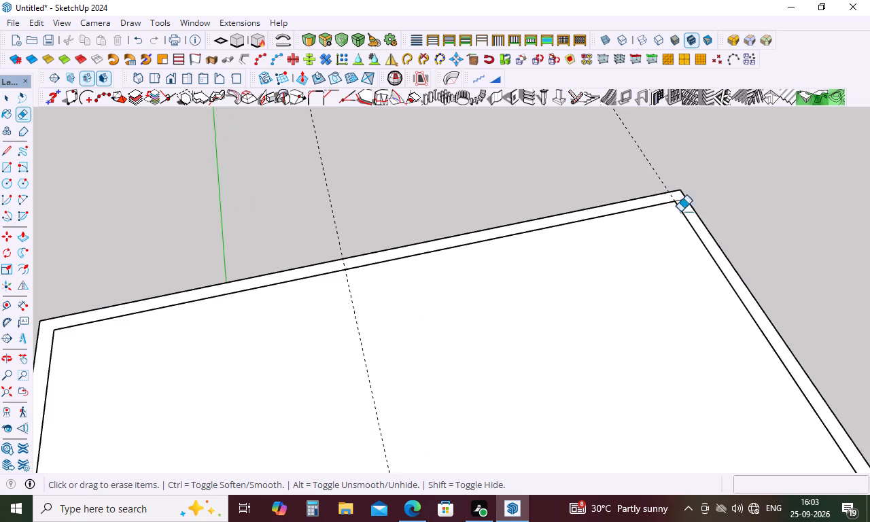
{"action": "scroll", "coordinate": [682, 203], "scroll_direction": "up", "scroll_amount": 9}
{"action": "left_click_drag", "start_coordinate": [681, 201], "coordinate": [681, 213]}
{"action": "left_click_drag", "start_coordinate": [655, 191], "coordinate": [645, 196]}
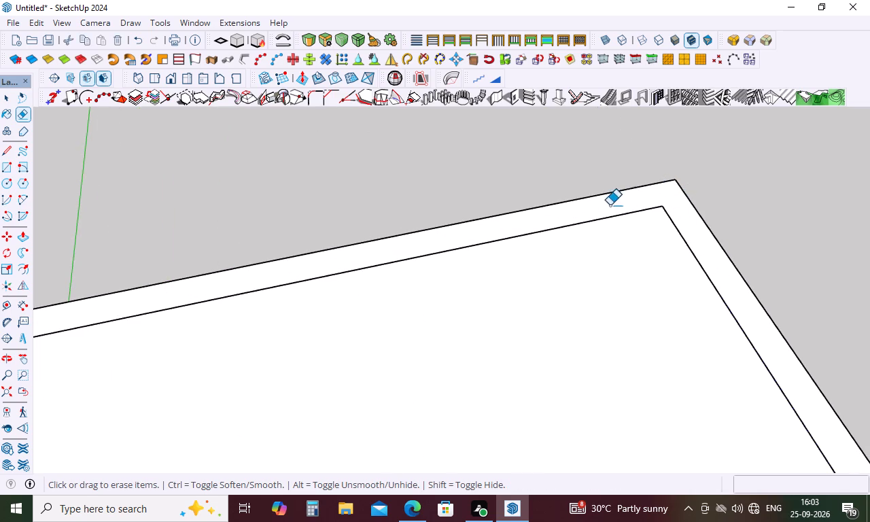
{"action": "scroll", "coordinate": [425, 188], "scroll_direction": "down", "scroll_amount": 9}
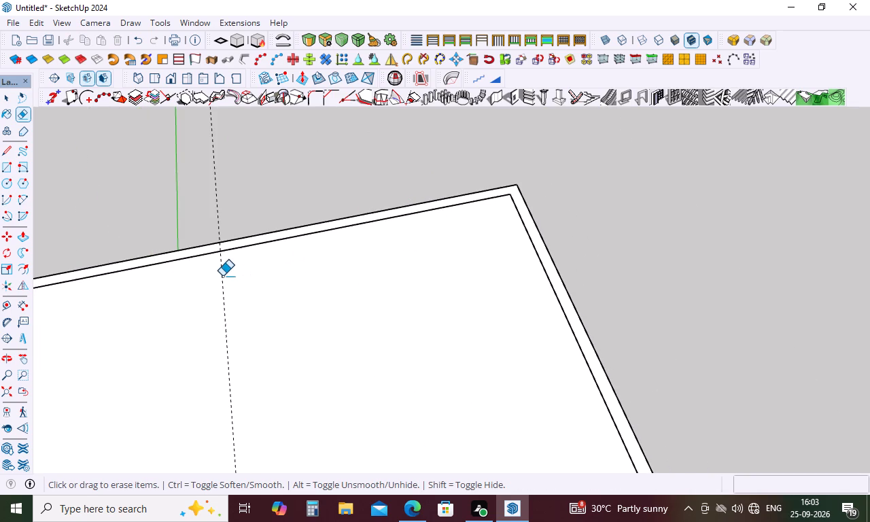
{"action": "left_click", "coordinate": [224, 276]}
Erase the overlapping strip lines and the guide line at the recessed front's outer corner.
{"action": "scroll", "coordinate": [375, 222], "scroll_direction": "down", "scroll_amount": 15}
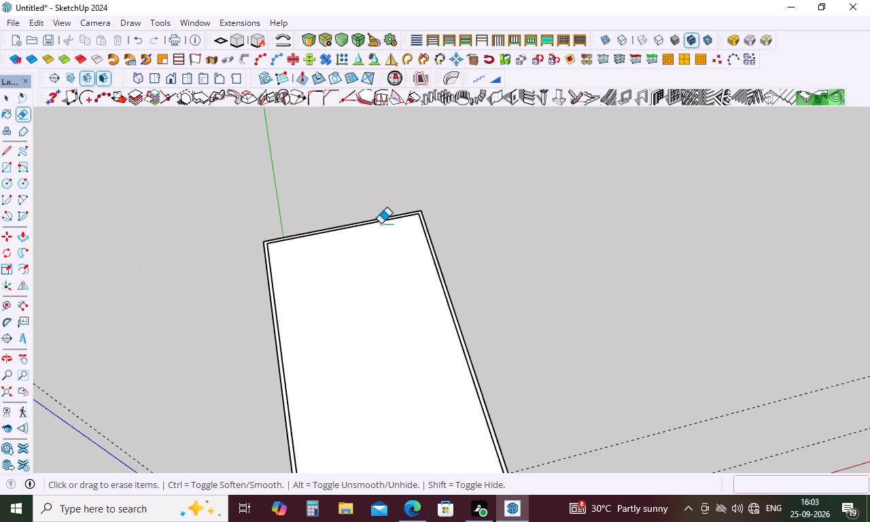
{"action": "scroll", "coordinate": [476, 453], "scroll_direction": "up", "scroll_amount": 17}
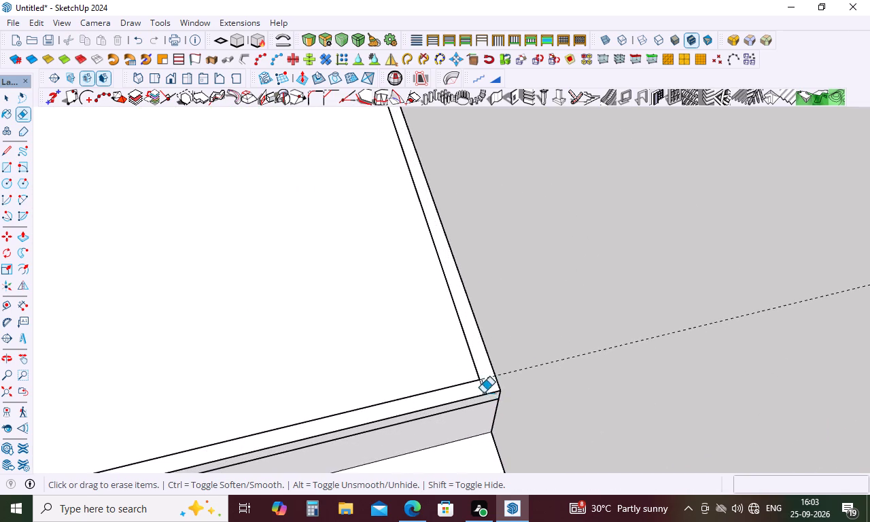
{"action": "scroll", "coordinate": [483, 393], "scroll_direction": "up", "scroll_amount": 3}
{"action": "left_click_drag", "start_coordinate": [485, 385], "coordinate": [479, 393]}
{"action": "scroll", "coordinate": [491, 353], "scroll_direction": "down", "scroll_amount": 5}
{"action": "scroll", "coordinate": [489, 376], "scroll_direction": "up", "scroll_amount": 5}
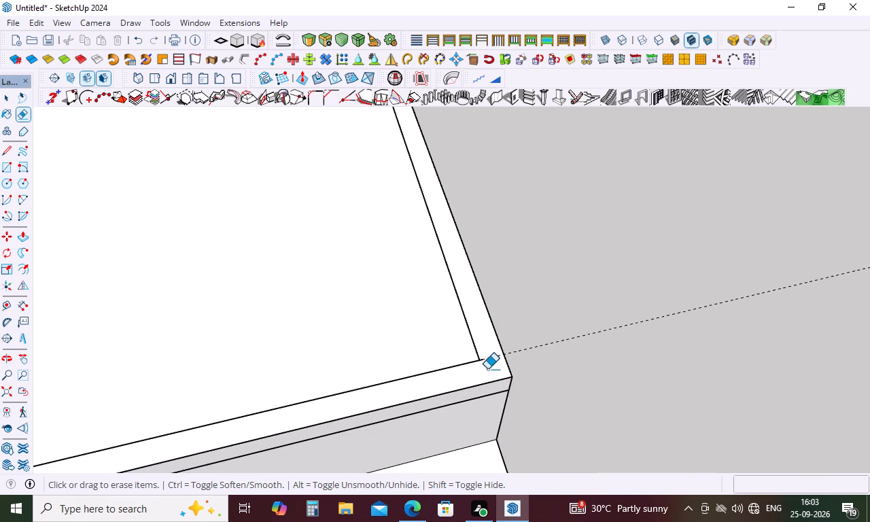
{"action": "scroll", "coordinate": [487, 369], "scroll_direction": "up", "scroll_amount": 4}
{"action": "left_click", "coordinate": [480, 358]}
{"action": "scroll", "coordinate": [499, 315], "scroll_direction": "down", "scroll_amount": 5}
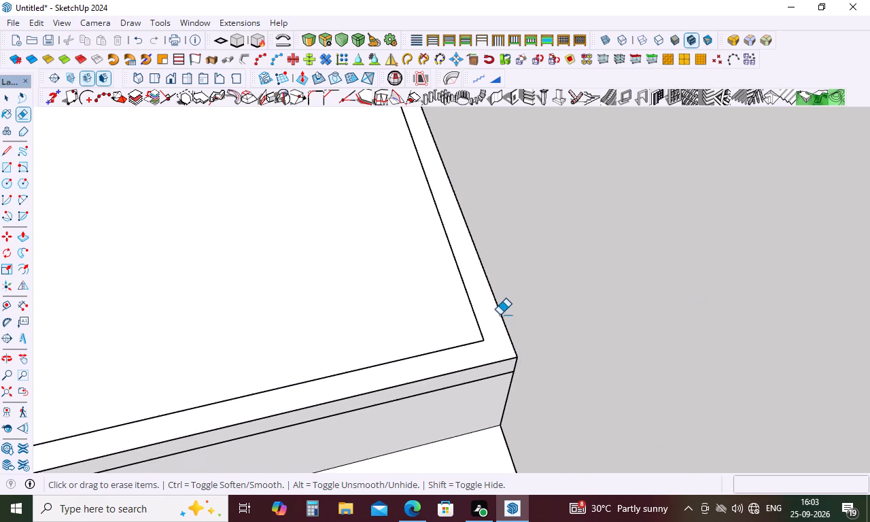
Erase the overlapping strip lines at the projecting bay's front corner beside the return edge.
{"action": "scroll", "coordinate": [500, 315], "scroll_direction": "down", "scroll_amount": 16}
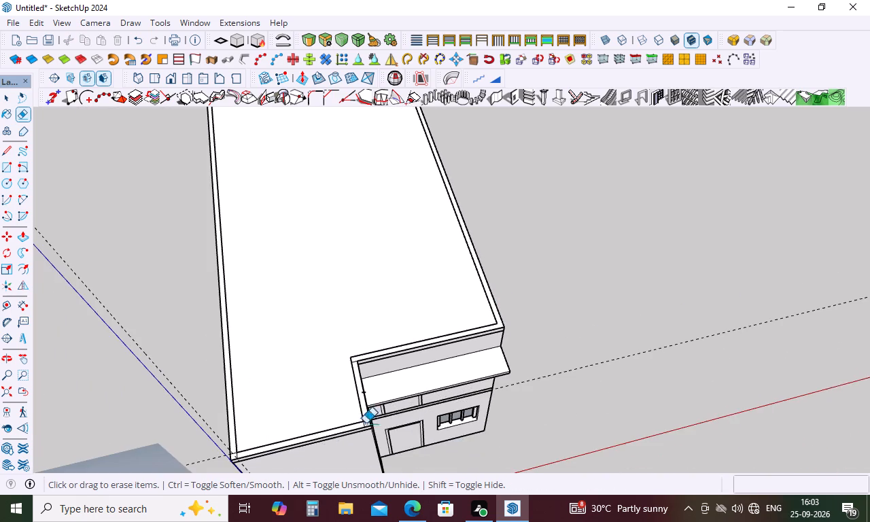
{"action": "scroll", "coordinate": [368, 417], "scroll_direction": "up", "scroll_amount": 10}
{"action": "left_click", "coordinate": [364, 428]}
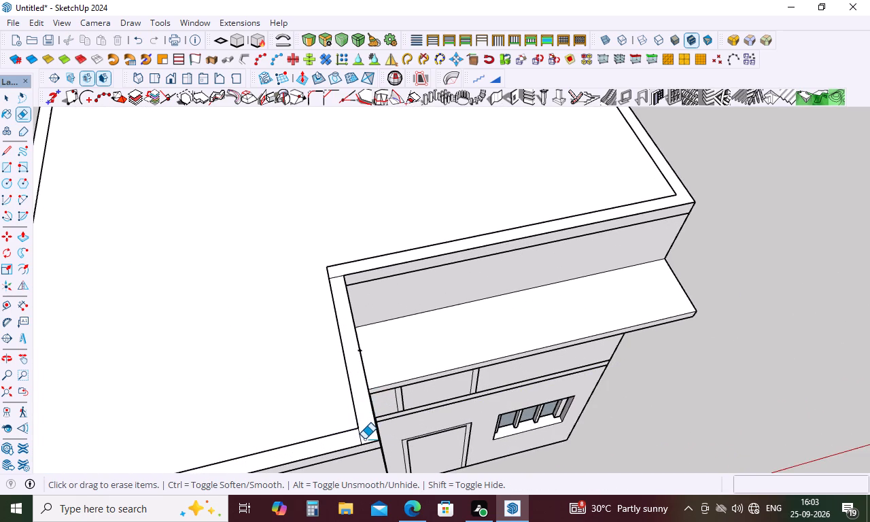
{"action": "left_click_drag", "start_coordinate": [364, 439], "coordinate": [356, 438]}
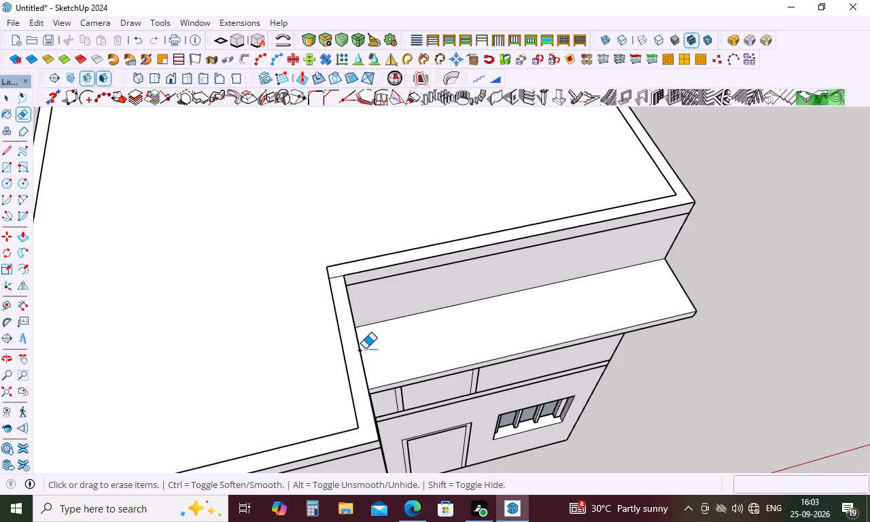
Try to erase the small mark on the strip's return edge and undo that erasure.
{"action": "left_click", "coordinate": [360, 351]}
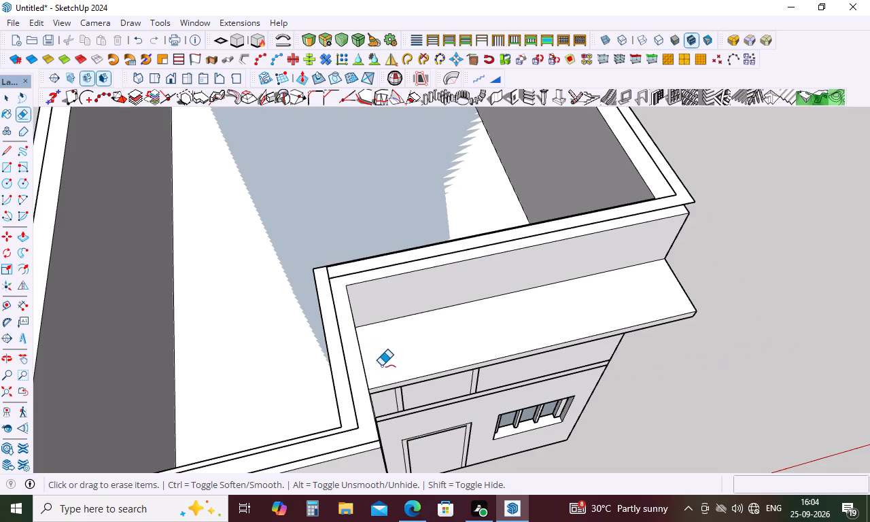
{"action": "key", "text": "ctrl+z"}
Erase the leftover overlap lines and guide at the bay's outer front corner, and the overlap line at the recess's inner corner.
{"action": "scroll", "coordinate": [476, 286], "scroll_direction": "down", "scroll_amount": 5}
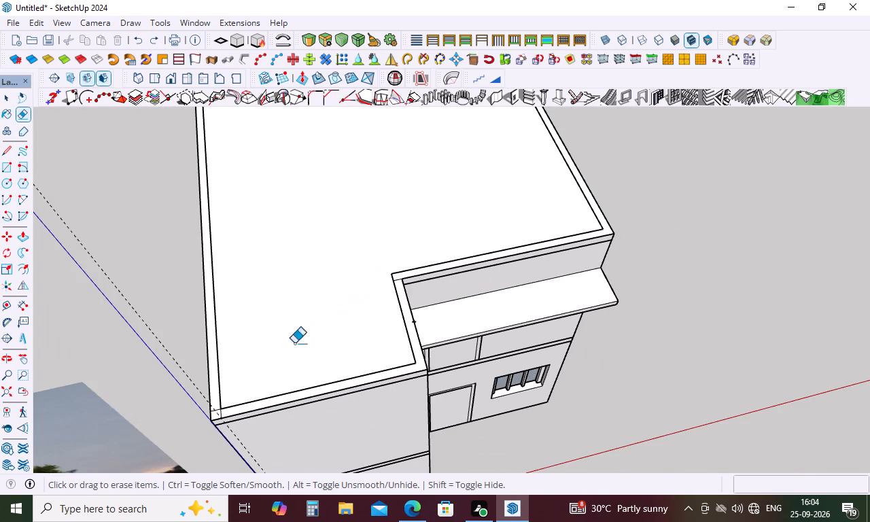
{"action": "scroll", "coordinate": [220, 407], "scroll_direction": "up", "scroll_amount": 10}
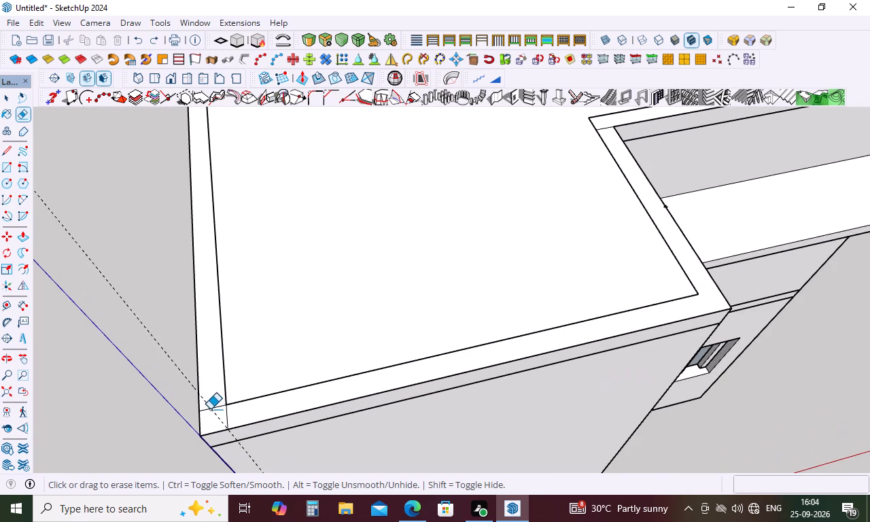
{"action": "left_click", "coordinate": [210, 409]}
{"action": "left_click", "coordinate": [226, 417]}
{"action": "scroll", "coordinate": [209, 409], "scroll_direction": "down", "scroll_amount": 5}
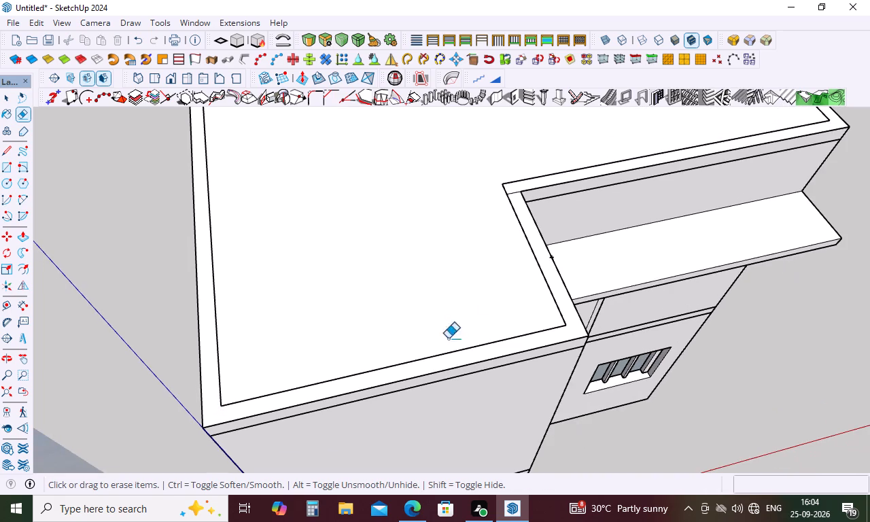
{"action": "scroll", "coordinate": [518, 181], "scroll_direction": "up", "scroll_amount": 4}
{"action": "left_click", "coordinate": [517, 199]}
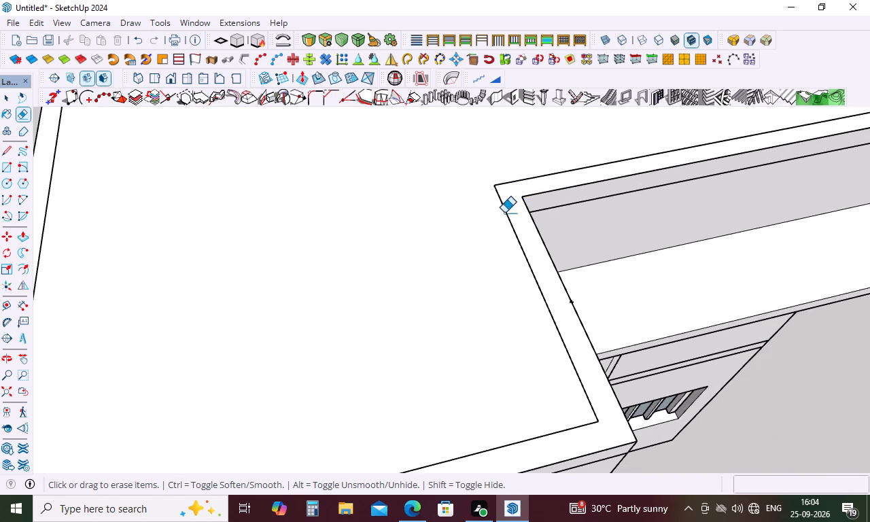
Draw a line across the strip at the recess's inner corner, from the slab corner to the strip's inner edge.
{"action": "scroll", "coordinate": [420, 246], "scroll_direction": "down", "scroll_amount": 5}
{"action": "scroll", "coordinate": [389, 337], "scroll_direction": "down", "scroll_amount": 10}
{"action": "middle_click_drag", "start_coordinate": [455, 347], "coordinate": [404, 243]}
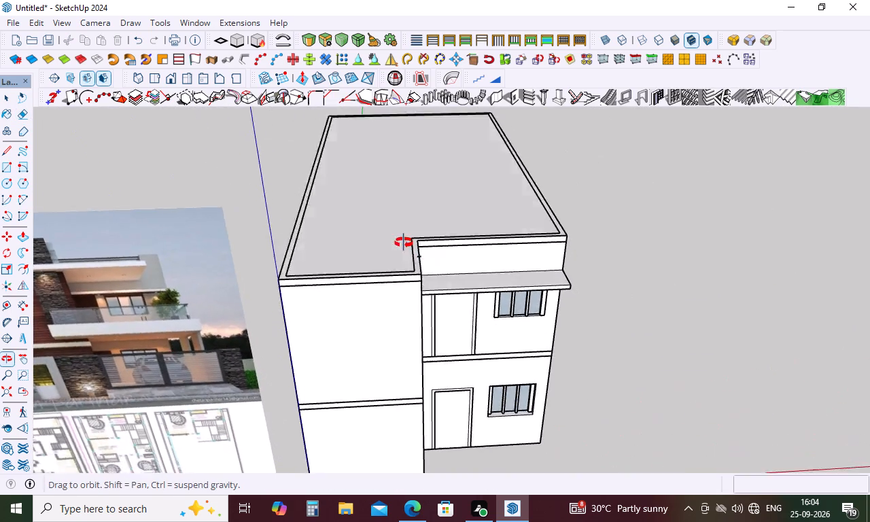
{"action": "middle_click_drag", "start_coordinate": [404, 243], "coordinate": [375, 235]}
{"action": "key", "text": "space"}
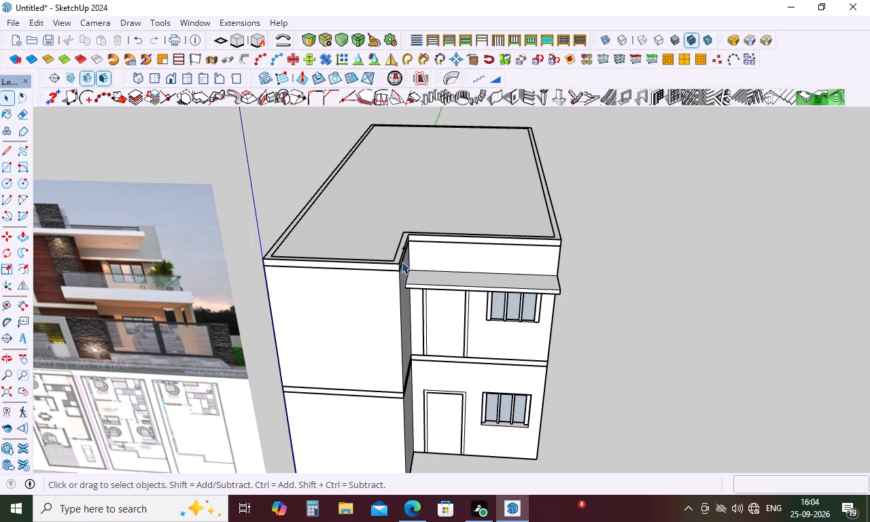
{"action": "key", "text": "l"}
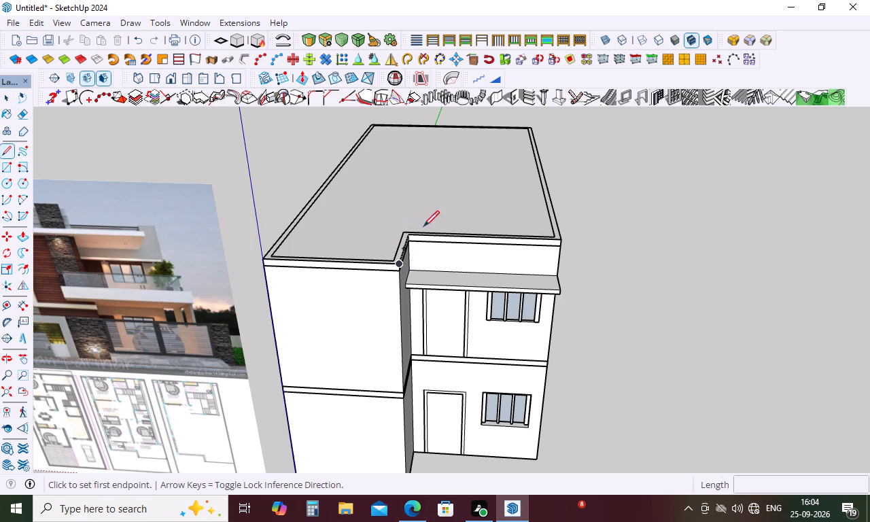
{"action": "scroll", "coordinate": [410, 223], "scroll_direction": "up", "scroll_amount": 14}
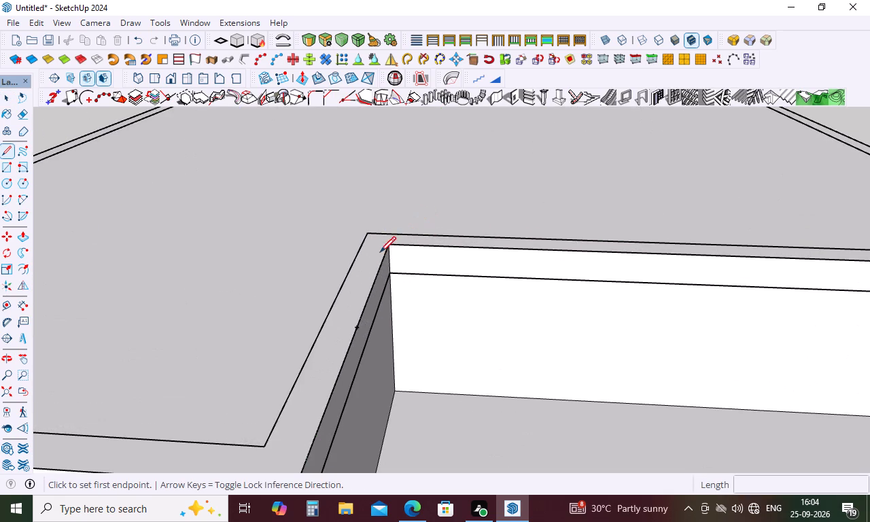
{"action": "left_click", "coordinate": [389, 245]}
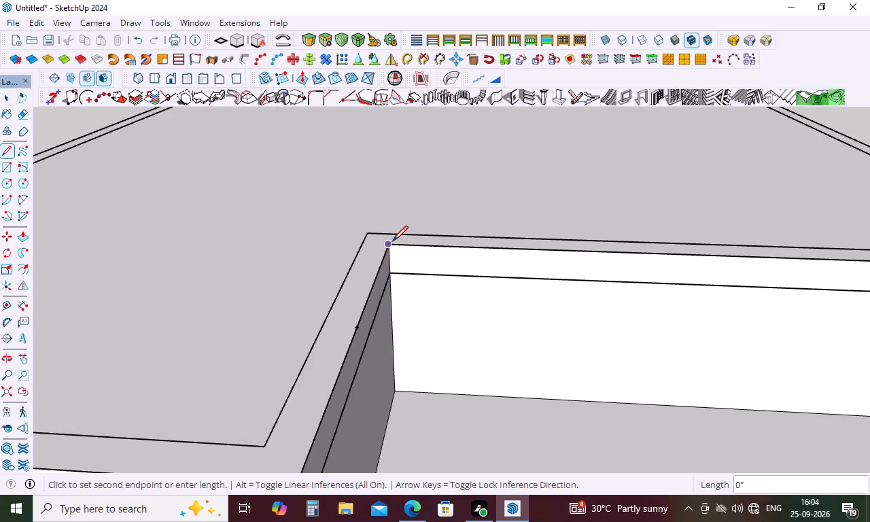
{"action": "left_click", "coordinate": [394, 233]}
{"action": "key", "text": "space"}
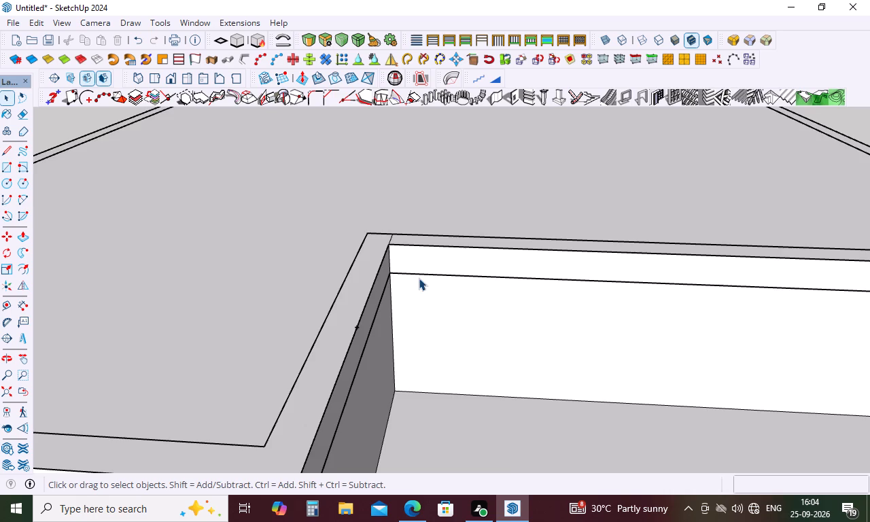
Draw a 5" line across the recessed front's strip, just short of its outer corner.
{"action": "scroll", "coordinate": [386, 251], "scroll_direction": "down", "scroll_amount": 10}
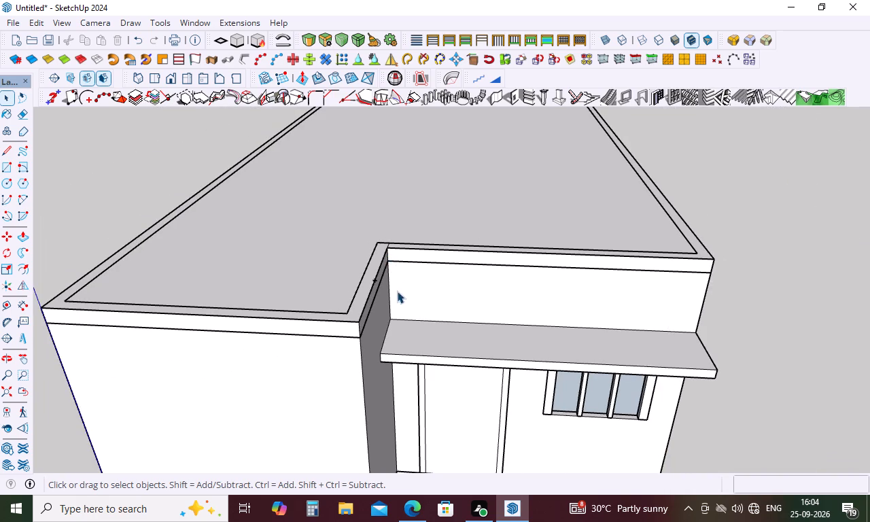
{"action": "scroll", "coordinate": [717, 234], "scroll_direction": "up", "scroll_amount": 5}
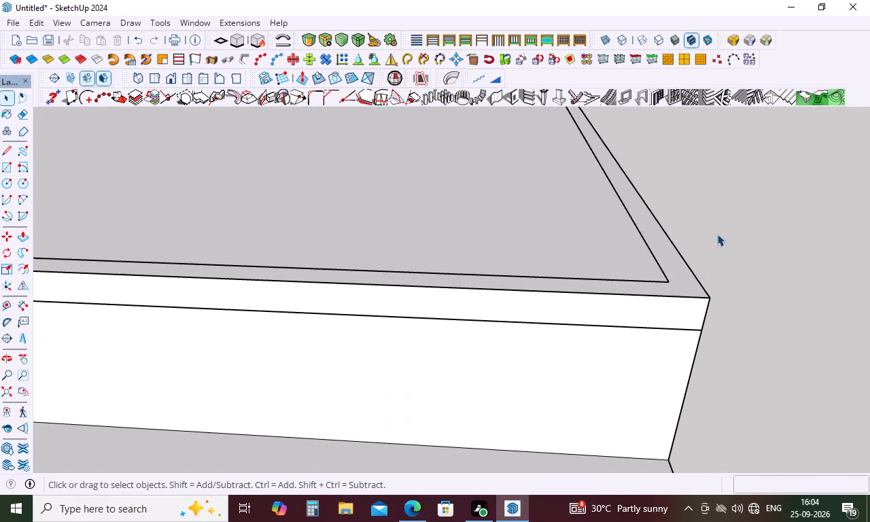
{"action": "key", "text": "l"}
{"action": "left_click", "coordinate": [619, 281]}
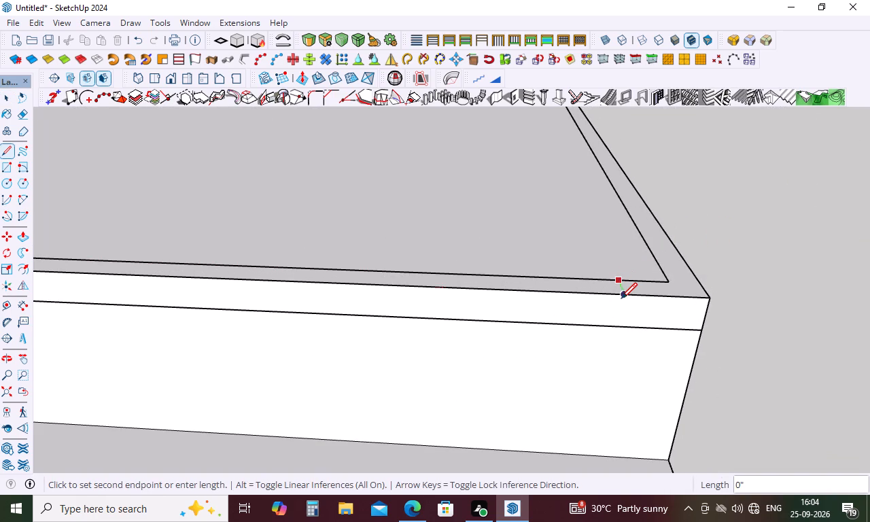
{"action": "left_click", "coordinate": [622, 300]}
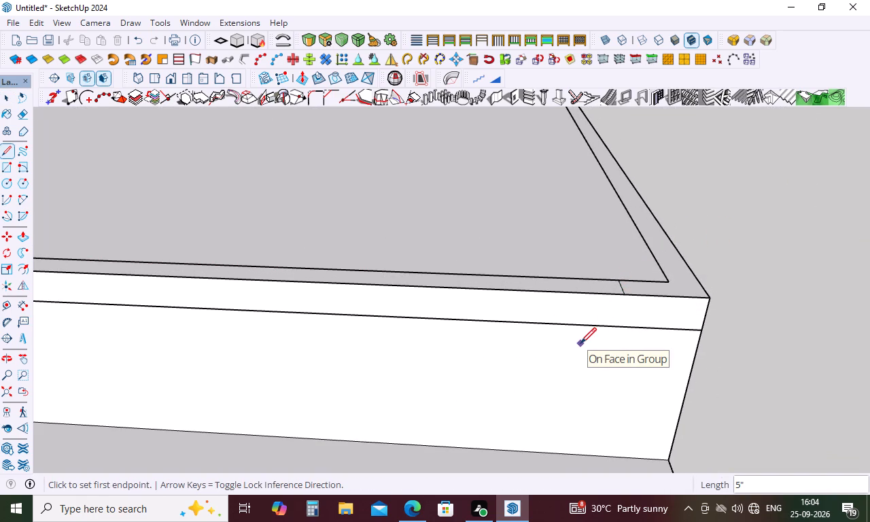
{"action": "key", "text": "space"}
{"action": "scroll", "coordinate": [557, 336], "scroll_direction": "down", "scroll_amount": 8}
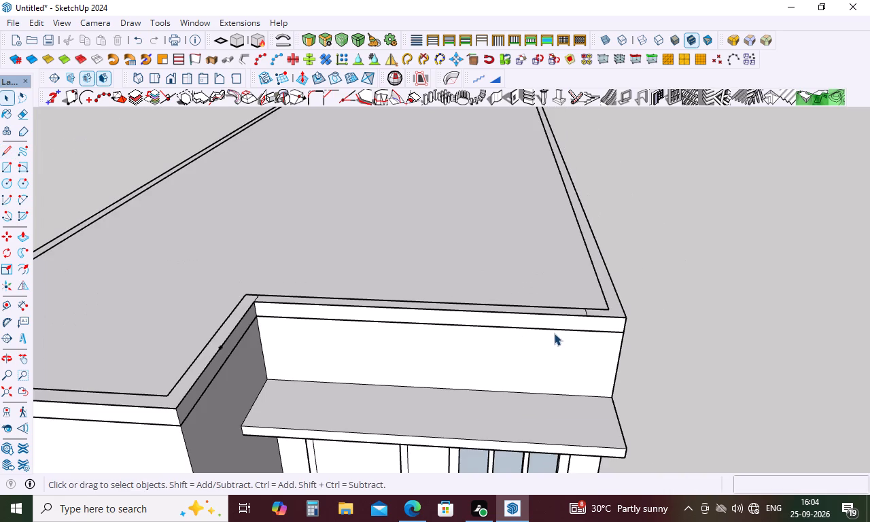
Draw a second 5" line across the recessed front's strip, farther in from its outer corner than the existing one.
{"action": "key", "text": "l"}
{"action": "scroll", "coordinate": [580, 283], "scroll_direction": "up", "scroll_amount": 9}
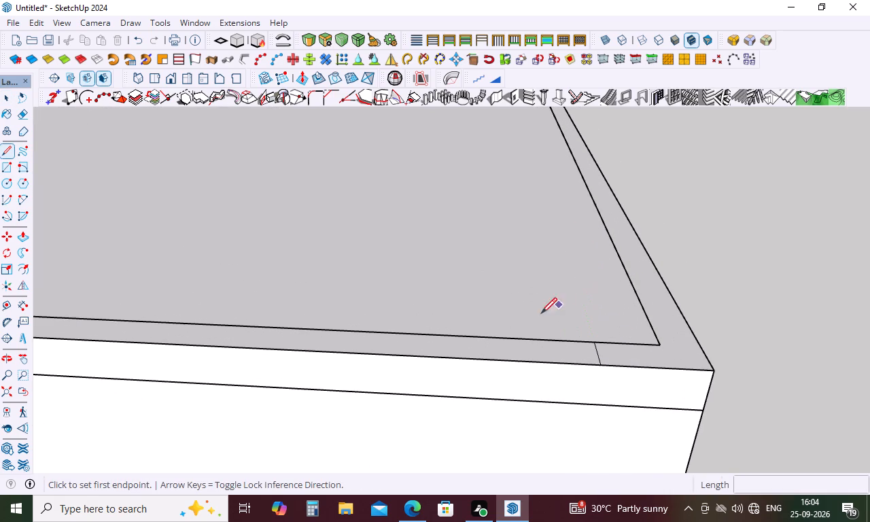
{"action": "left_click", "coordinate": [529, 336]}
{"action": "left_click", "coordinate": [529, 358]}
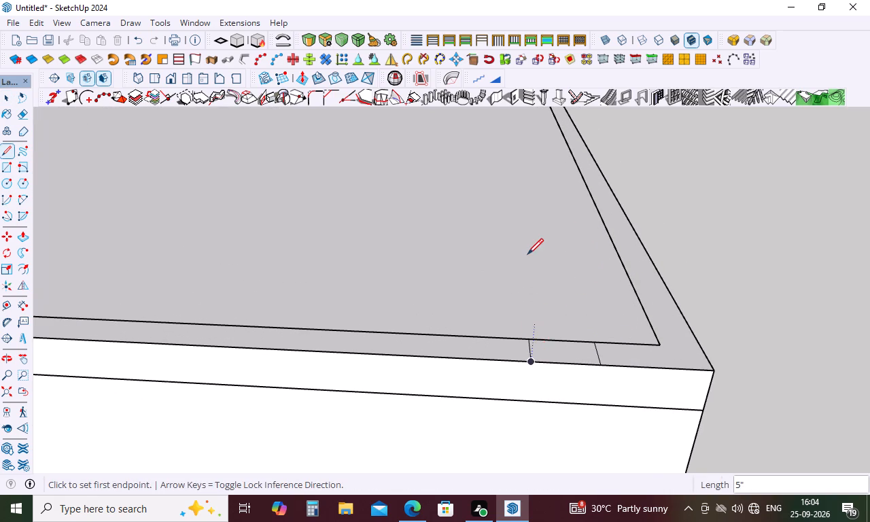
{"action": "scroll", "coordinate": [527, 245], "scroll_direction": "down", "scroll_amount": 14}
{"action": "key", "text": "space"}
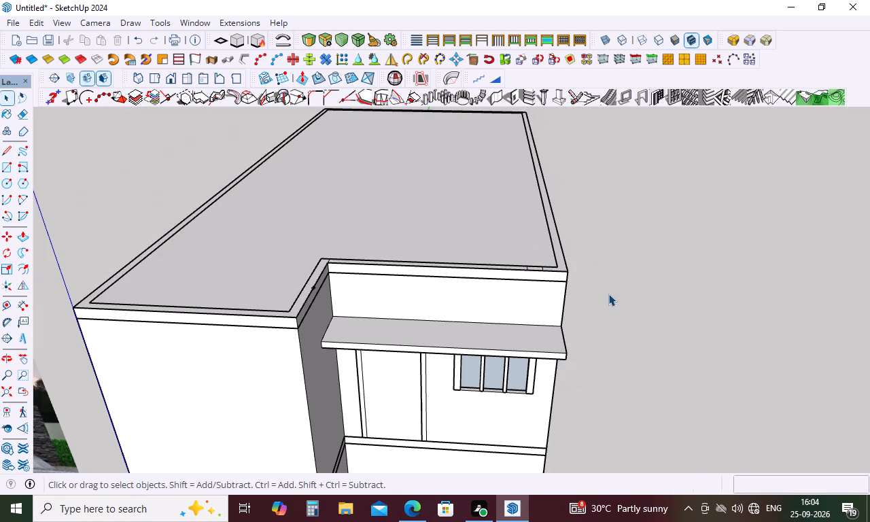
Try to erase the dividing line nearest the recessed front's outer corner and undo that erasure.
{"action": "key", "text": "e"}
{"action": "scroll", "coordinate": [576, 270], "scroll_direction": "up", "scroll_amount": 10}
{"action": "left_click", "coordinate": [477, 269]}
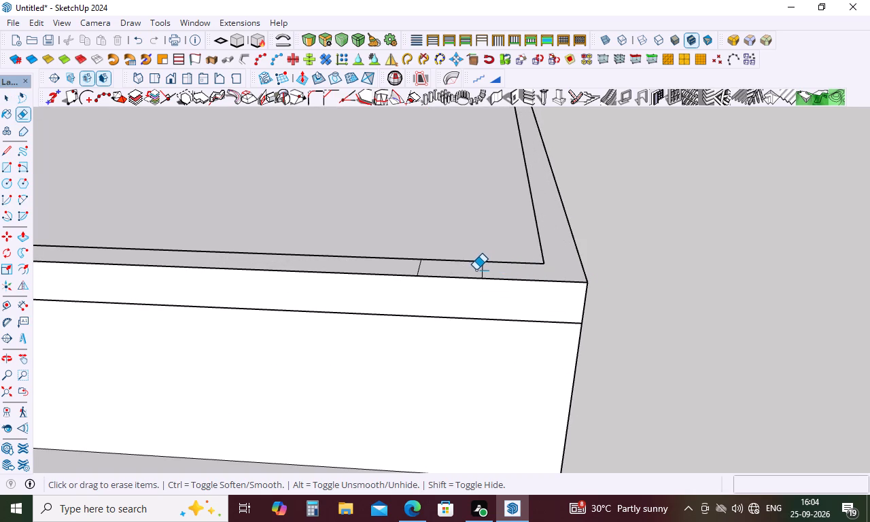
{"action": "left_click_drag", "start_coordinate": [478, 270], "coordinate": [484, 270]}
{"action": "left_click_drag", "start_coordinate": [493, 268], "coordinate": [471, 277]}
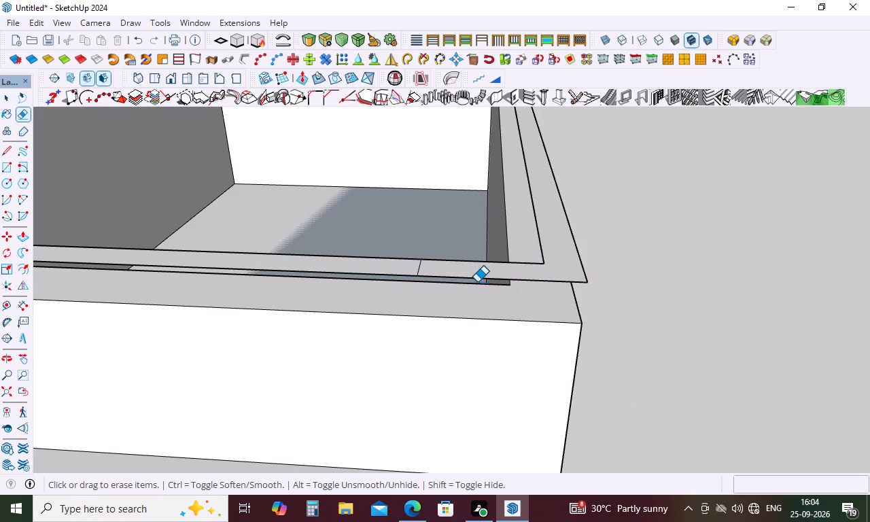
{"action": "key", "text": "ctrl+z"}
Erase the dividing line nearest the outer corner on the recessed front's strip, keeping the inner one.
{"action": "scroll", "coordinate": [484, 271], "scroll_direction": "up", "scroll_amount": 1}
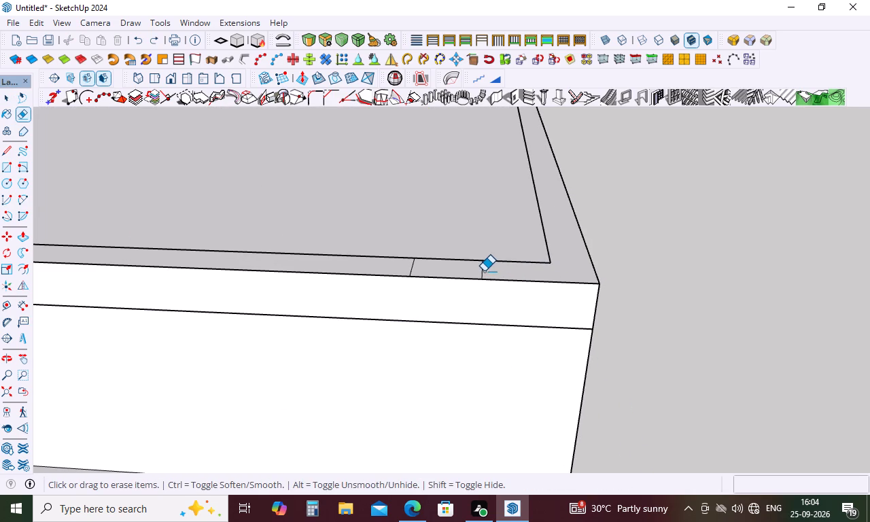
{"action": "left_click", "coordinate": [483, 268]}
{"action": "scroll", "coordinate": [493, 251], "scroll_direction": "down", "scroll_amount": 5}
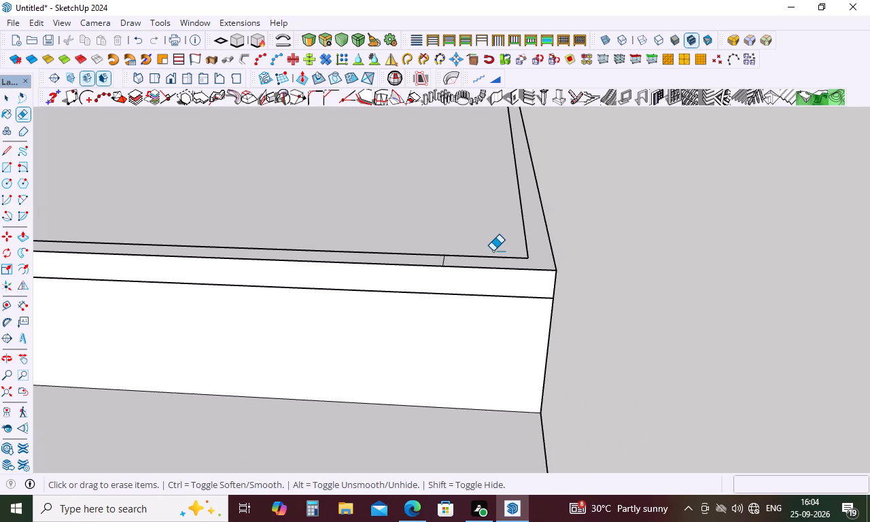
{"action": "scroll", "coordinate": [493, 251], "scroll_direction": "down", "scroll_amount": 8}
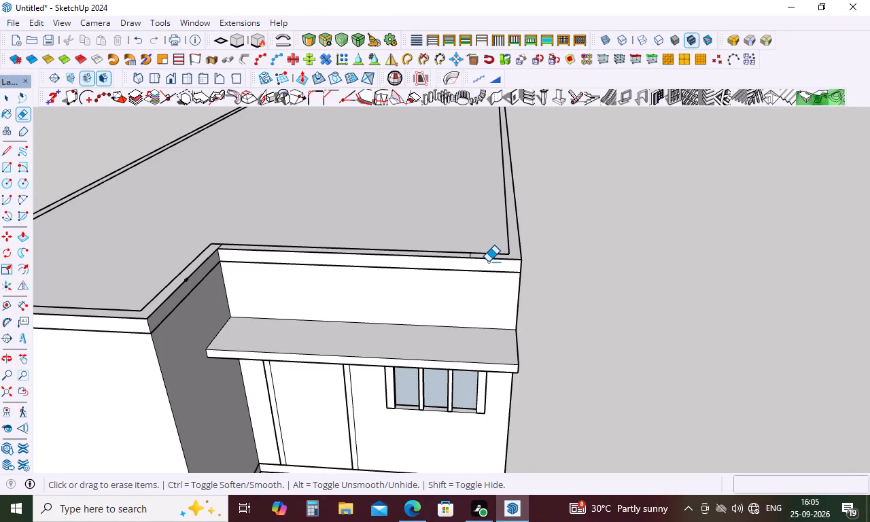
{"action": "scroll", "coordinate": [506, 279], "scroll_direction": "down", "scroll_amount": 4}
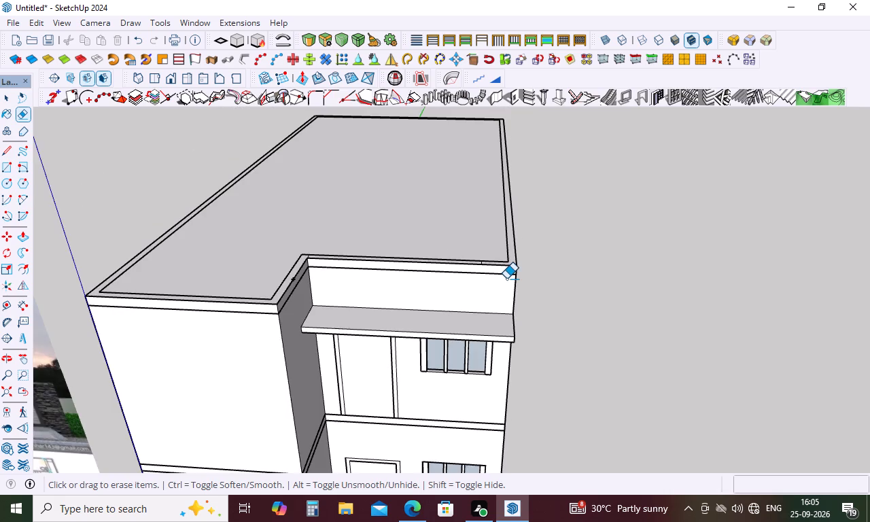
{"action": "scroll", "coordinate": [506, 279], "scroll_direction": "down", "scroll_amount": 2}
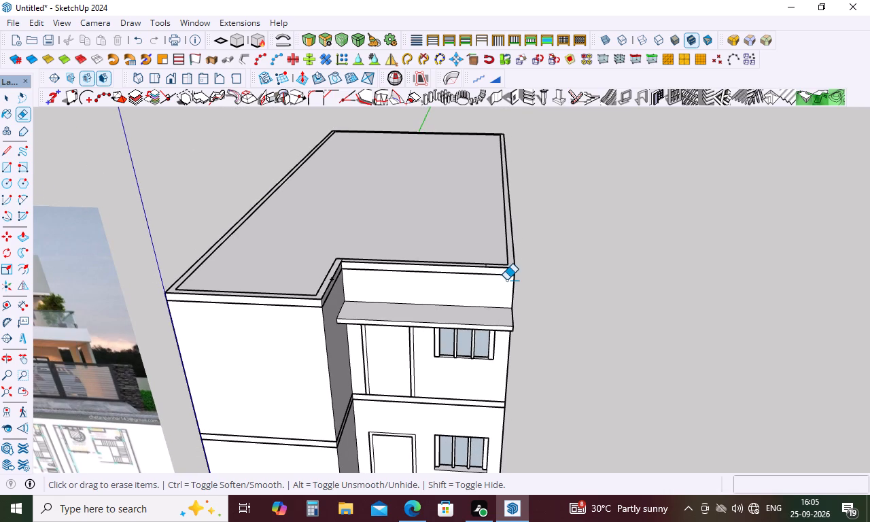
{"action": "key", "text": "Escape"}
Push/Pull the roof's edge strip up 3' as a parapet, leaving the divided-off stretch along the recessed front flat.
{"action": "key", "text": "p"}
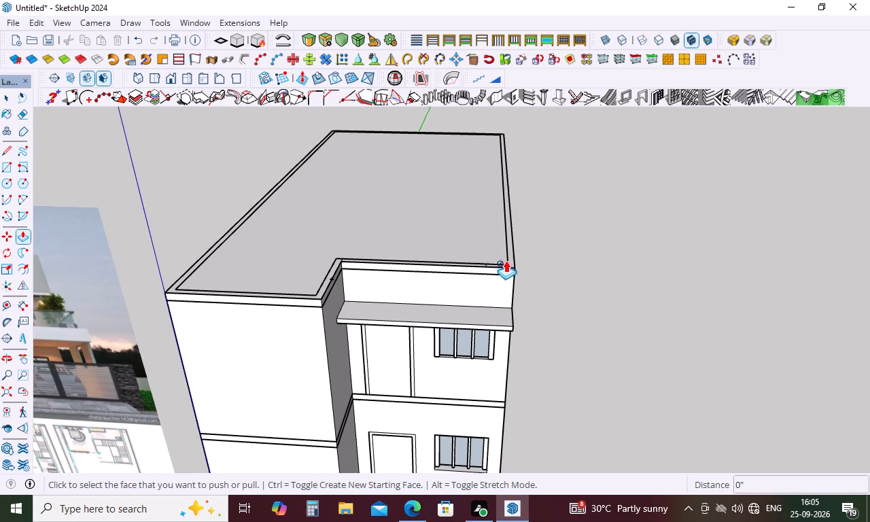
{"action": "left_click", "coordinate": [508, 263]}
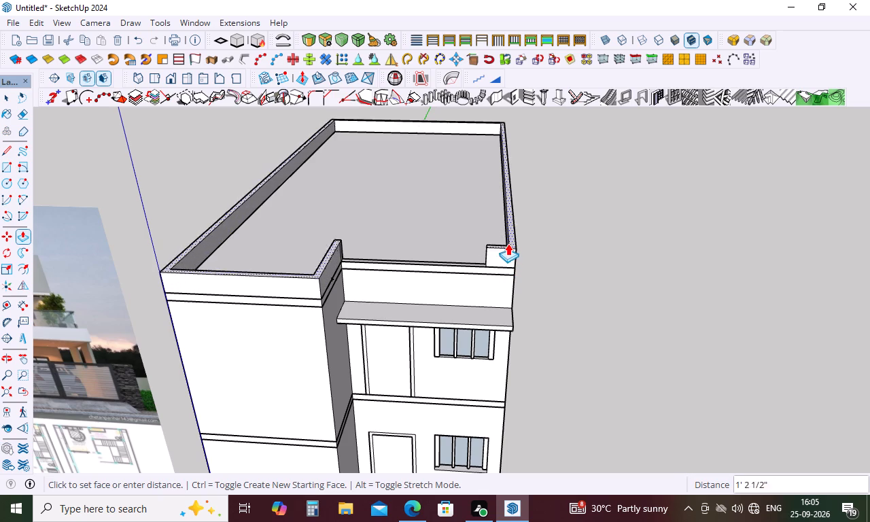
{"action": "type", "text": "3'"}
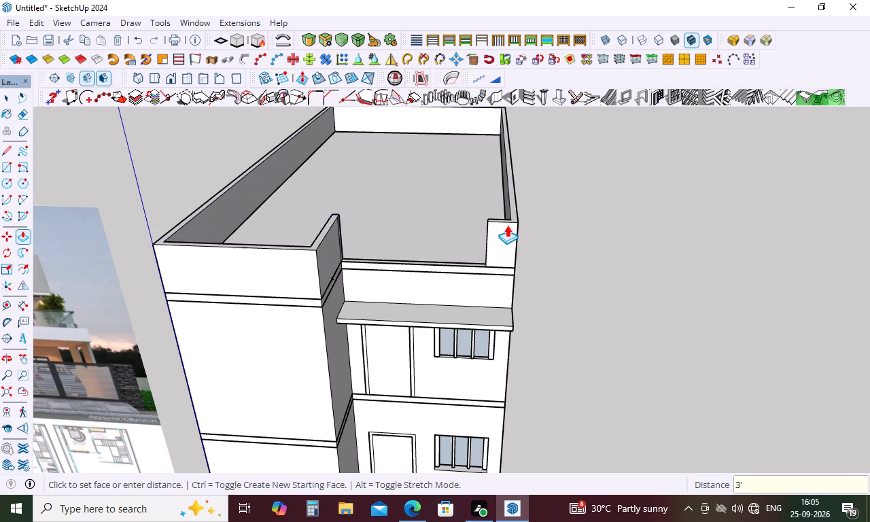
{"action": "key", "text": "Return"}
{"action": "key", "text": "space"}
Erase the strip's inner edge line on the roof along the parapet opening of the recessed front.
{"action": "middle_click_drag", "start_coordinate": [595, 317], "coordinate": [621, 191]}
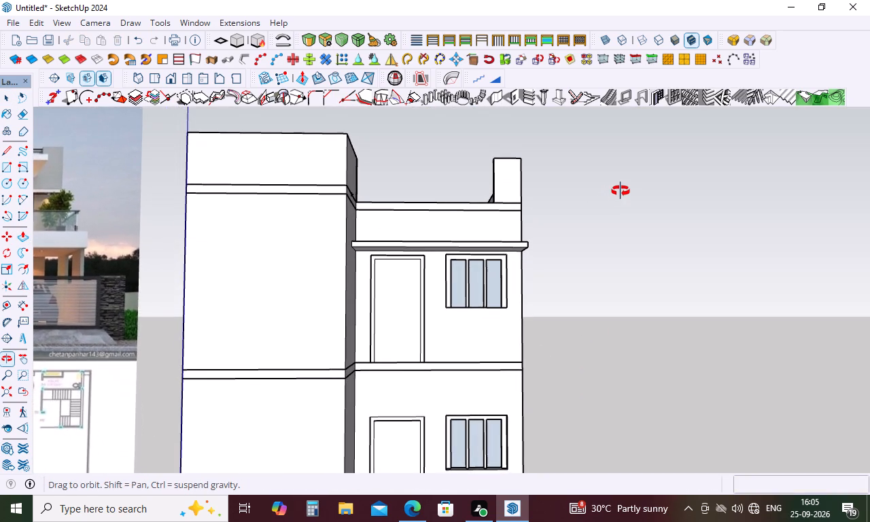
{"action": "middle_click_drag", "start_coordinate": [621, 191], "coordinate": [605, 198]}
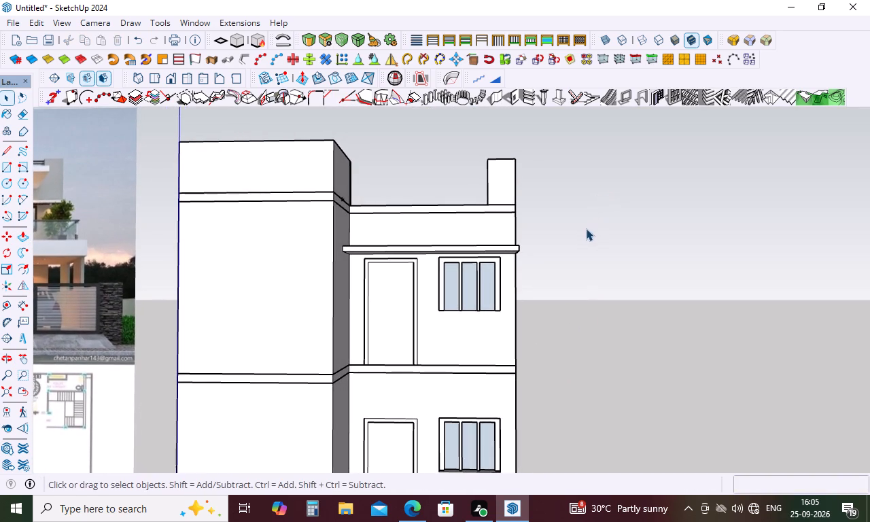
{"action": "middle_click_drag", "start_coordinate": [584, 230], "coordinate": [580, 260]}
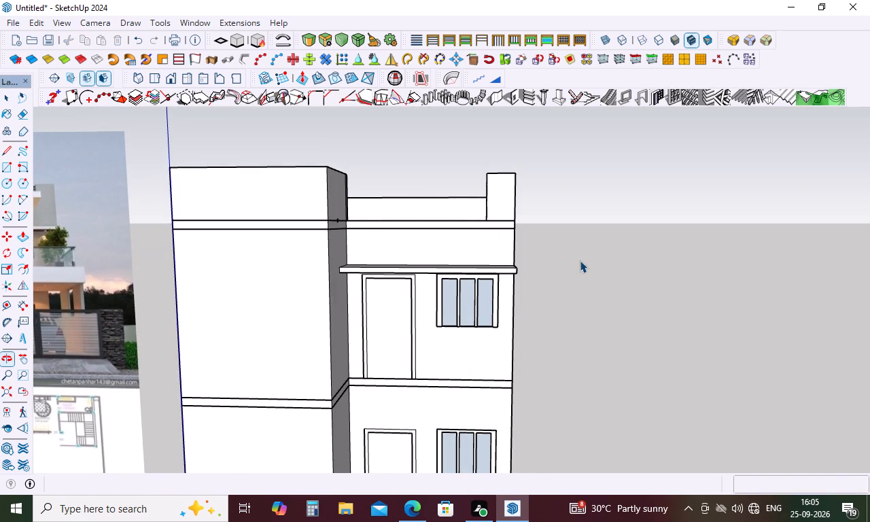
{"action": "key", "text": "Escape"}
{"action": "middle_click", "coordinate": [475, 228]}
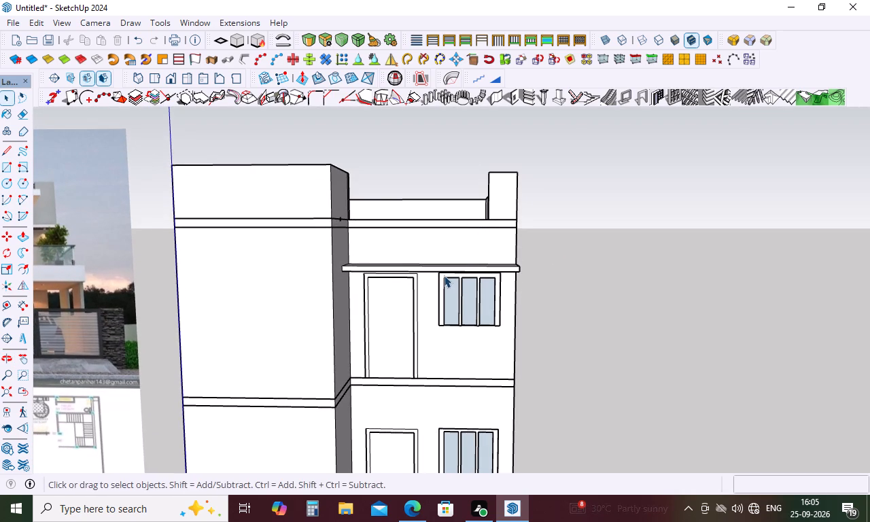
{"action": "key", "text": "space"}
{"action": "scroll", "coordinate": [447, 244], "scroll_direction": "down", "scroll_amount": 4}
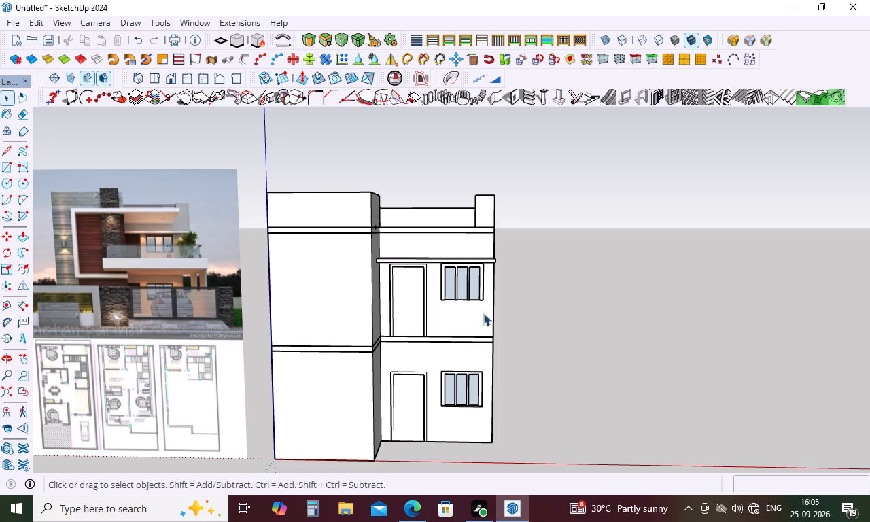
{"action": "middle_click_drag", "start_coordinate": [413, 230], "coordinate": [412, 341]}
{"action": "scroll", "coordinate": [403, 271], "scroll_direction": "up", "scroll_amount": 9}
{"action": "key", "text": "e"}
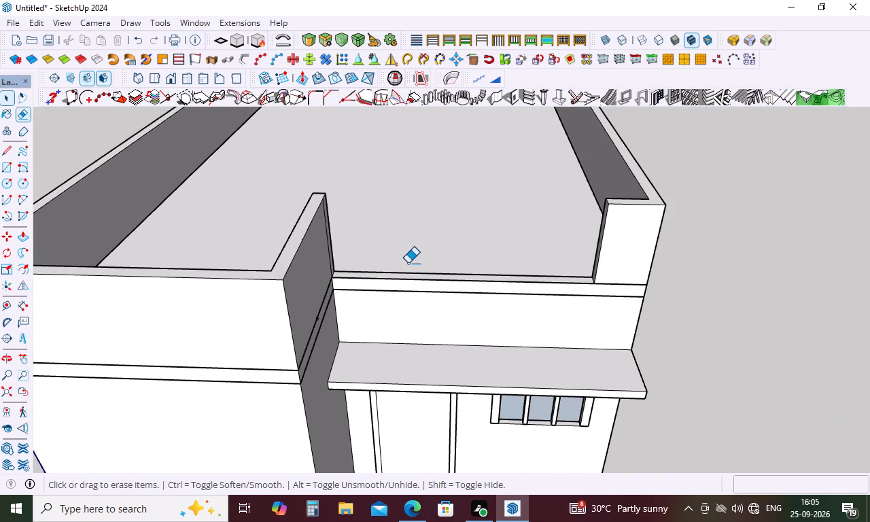
{"action": "scroll", "coordinate": [408, 263], "scroll_direction": "up", "scroll_amount": 4}
{"action": "left_click", "coordinate": [411, 280]}
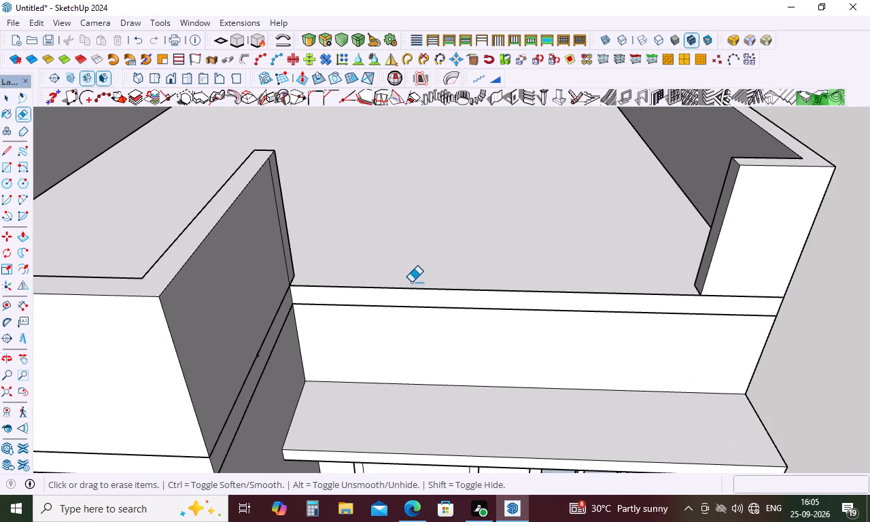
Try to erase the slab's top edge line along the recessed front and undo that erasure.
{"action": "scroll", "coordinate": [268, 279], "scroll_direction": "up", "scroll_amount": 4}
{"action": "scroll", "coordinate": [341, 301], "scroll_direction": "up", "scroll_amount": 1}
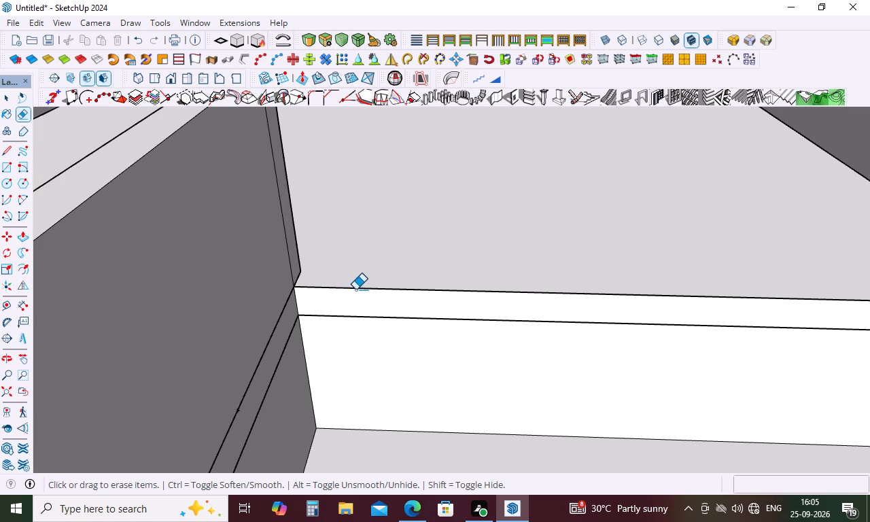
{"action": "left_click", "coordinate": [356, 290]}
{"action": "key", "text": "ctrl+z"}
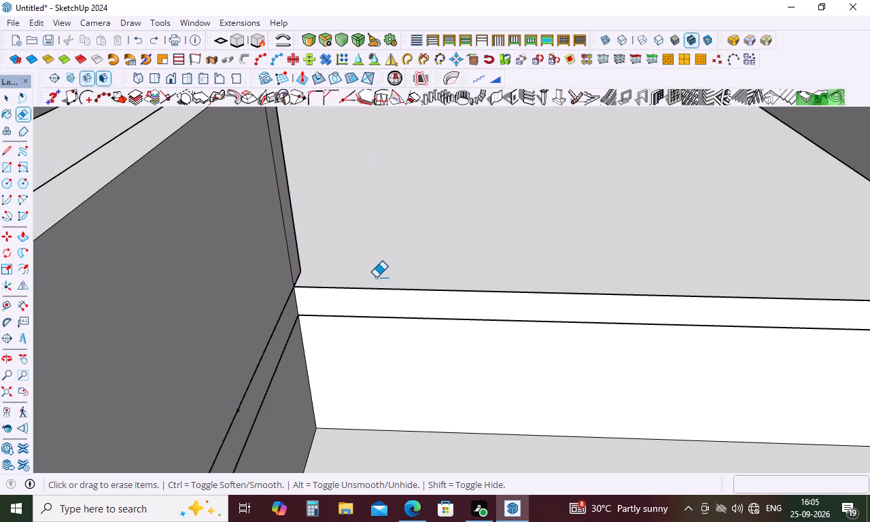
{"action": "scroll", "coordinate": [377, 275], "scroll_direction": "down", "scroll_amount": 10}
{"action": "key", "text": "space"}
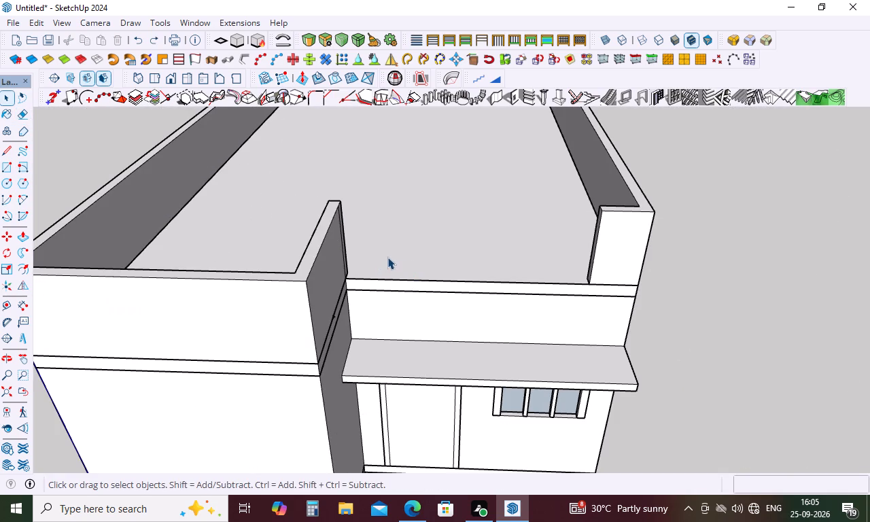
Erase the leftover vertical line near the end of the return parapet at the recess's inner corner.
{"action": "key", "text": "e"}
{"action": "scroll", "coordinate": [387, 257], "scroll_direction": "up", "scroll_amount": 4}
{"action": "scroll", "coordinate": [313, 251], "scroll_direction": "up", "scroll_amount": 4}
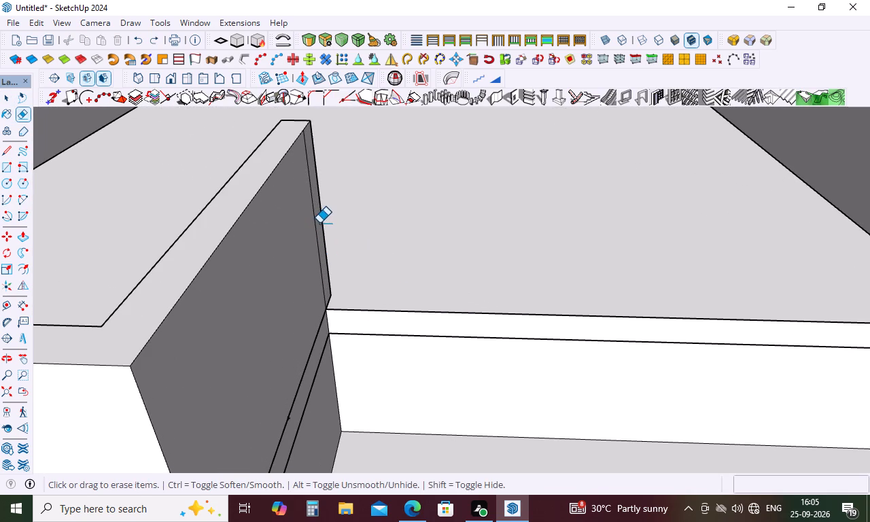
{"action": "left_click_drag", "start_coordinate": [319, 223], "coordinate": [312, 226]}
Examine the new parapet around the recess from several angles and compare the house front with the reference elevation.
{"action": "scroll", "coordinate": [313, 226], "scroll_direction": "down", "scroll_amount": 9}
{"action": "middle_click_drag", "start_coordinate": [351, 239], "coordinate": [322, 260]}
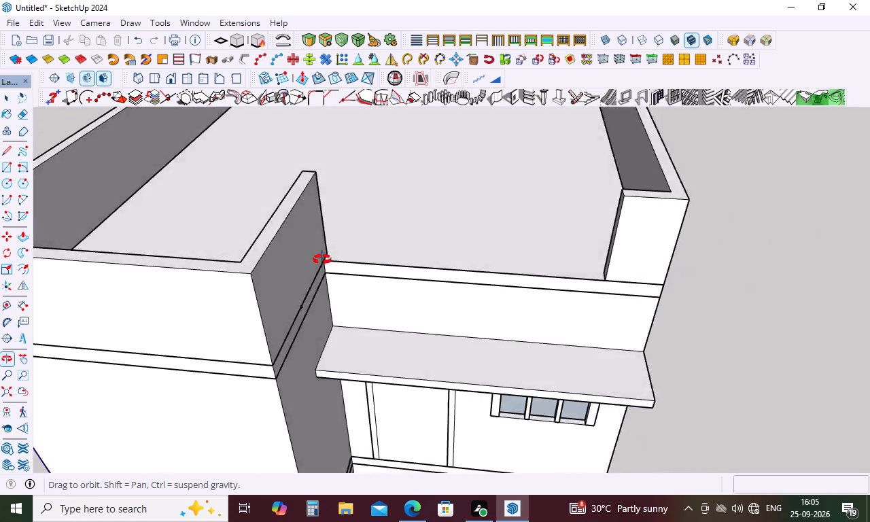
{"action": "middle_click_drag", "start_coordinate": [322, 260], "coordinate": [72, 264]}
{"action": "scroll", "coordinate": [435, 220], "scroll_direction": "up", "scroll_amount": 4}
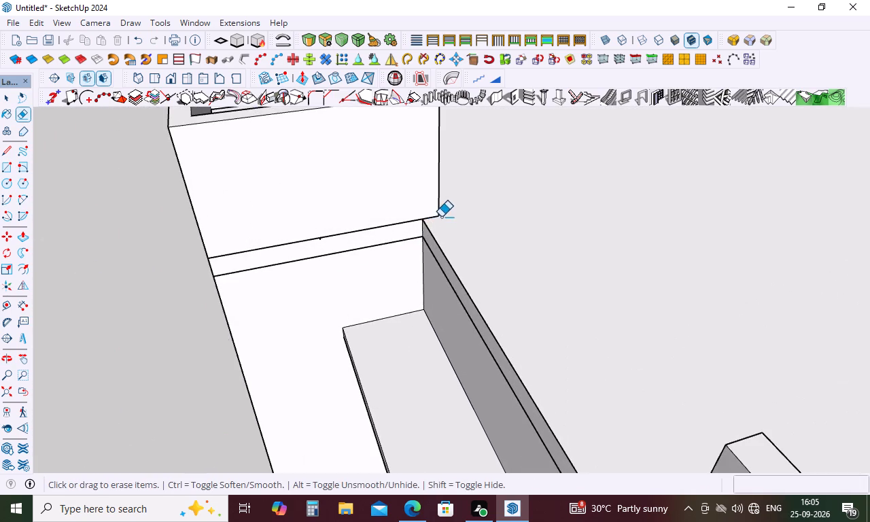
{"action": "middle_click_drag", "start_coordinate": [441, 217], "coordinate": [468, 404]}
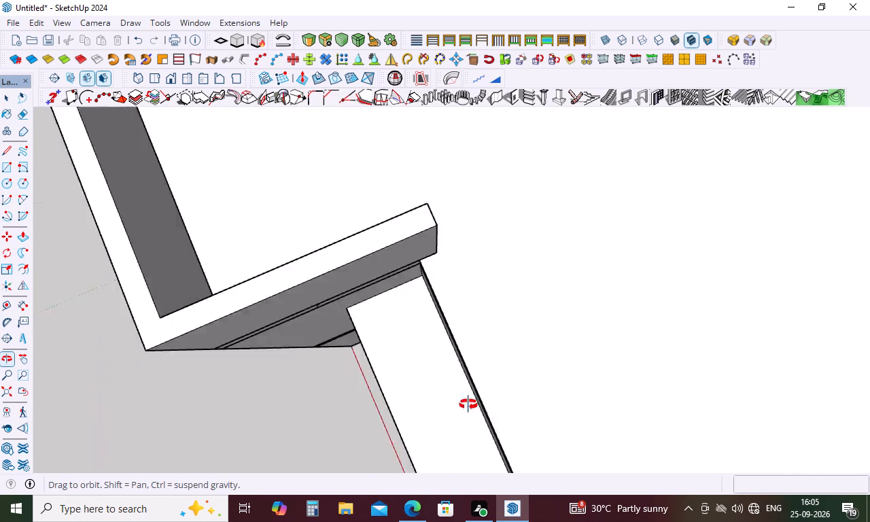
{"action": "middle_click_drag", "start_coordinate": [468, 404], "coordinate": [644, 229]}
{"action": "scroll", "coordinate": [498, 241], "scroll_direction": "down", "scroll_amount": 10}
{"action": "middle_click_drag", "start_coordinate": [554, 288], "coordinate": [578, 230]}
{"action": "middle_click", "coordinate": [578, 230]}
{"action": "scroll", "coordinate": [473, 233], "scroll_direction": "up", "scroll_amount": 4}
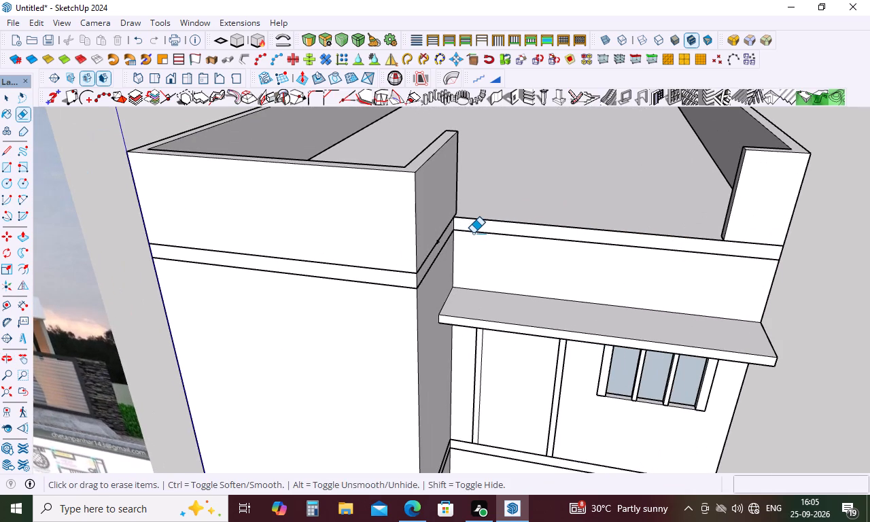
{"action": "scroll", "coordinate": [473, 233], "scroll_direction": "down", "scroll_amount": 11}
{"action": "middle_click_drag", "start_coordinate": [527, 259], "coordinate": [562, 164]}
{"action": "key", "text": "Escape"}
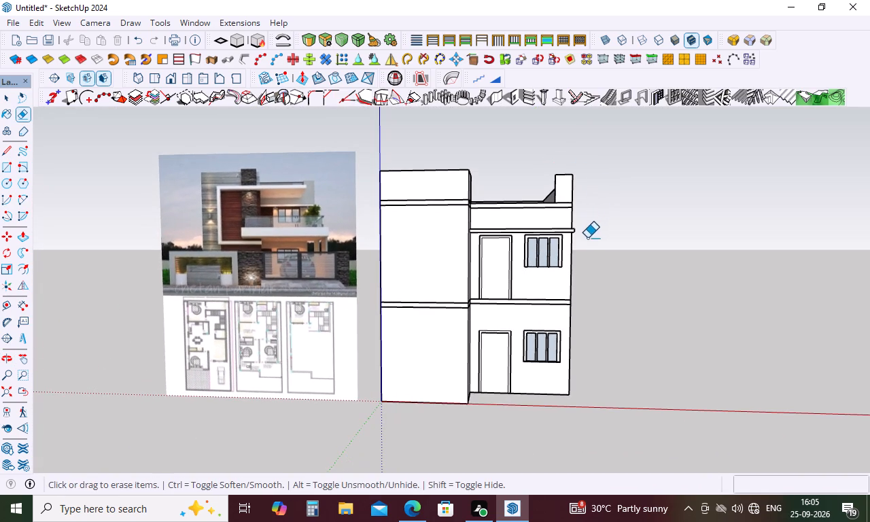
{"action": "middle_click_drag", "start_coordinate": [585, 302], "coordinate": [562, 308]}
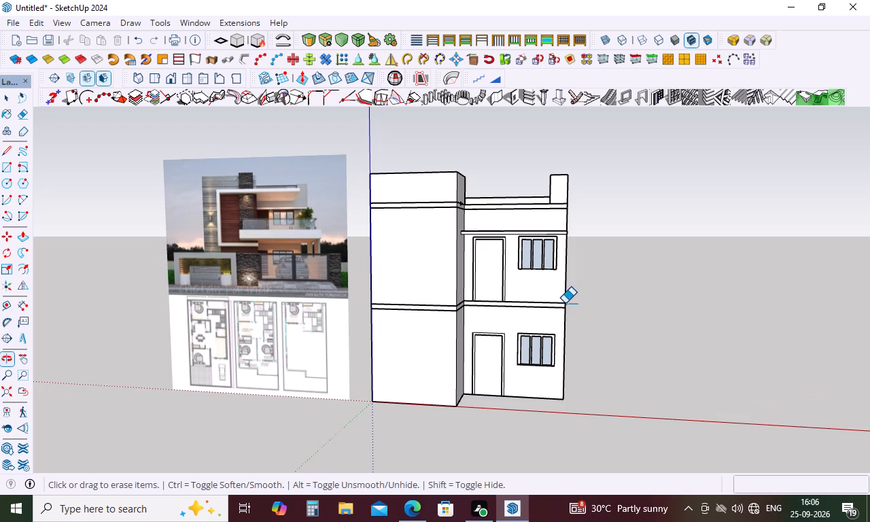
{"action": "key", "text": "space"}
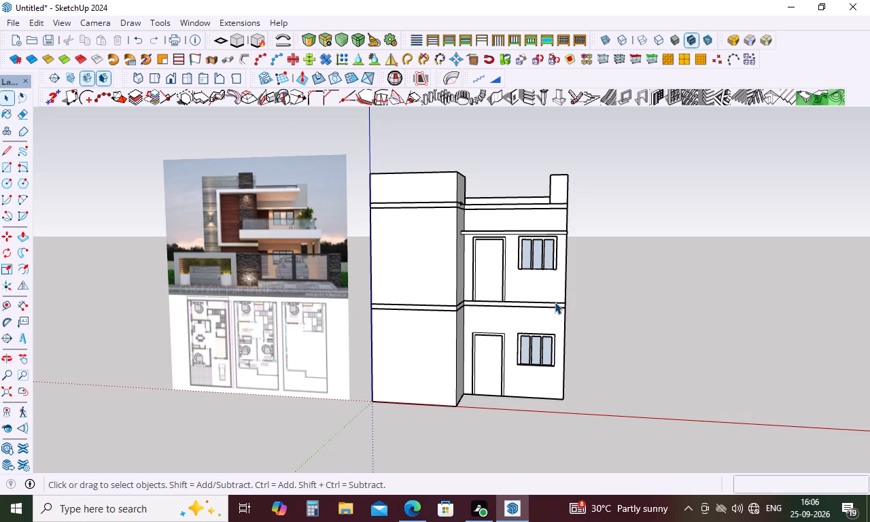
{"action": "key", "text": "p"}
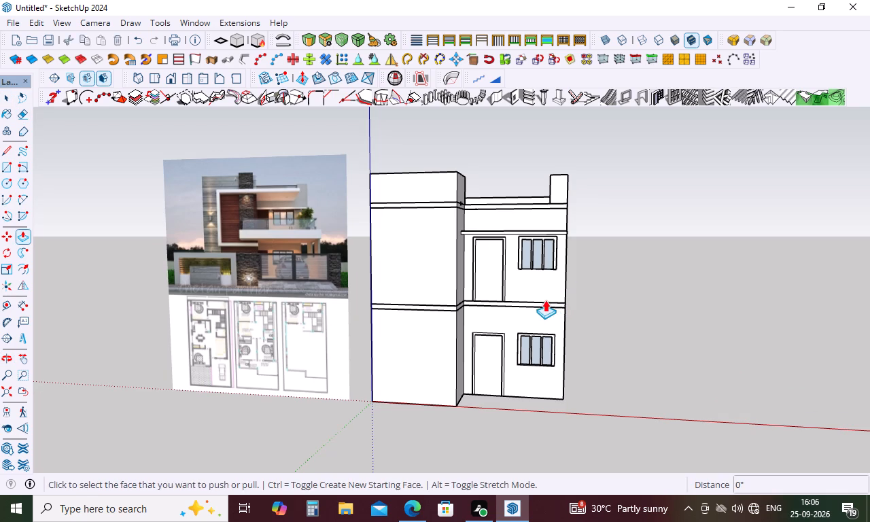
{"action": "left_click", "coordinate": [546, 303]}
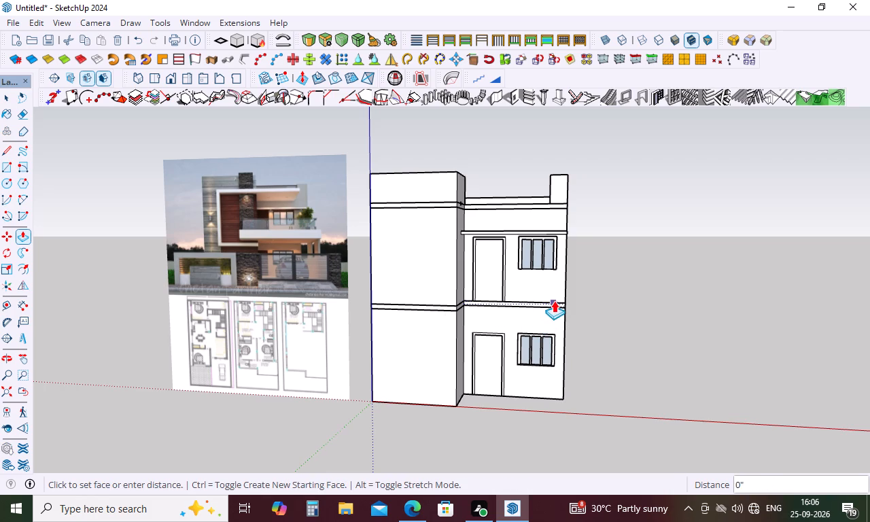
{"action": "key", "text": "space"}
Make the whole intermediate floor slab, with all its connected faces and edges, into a group.
{"action": "left_click", "coordinate": [557, 303]}
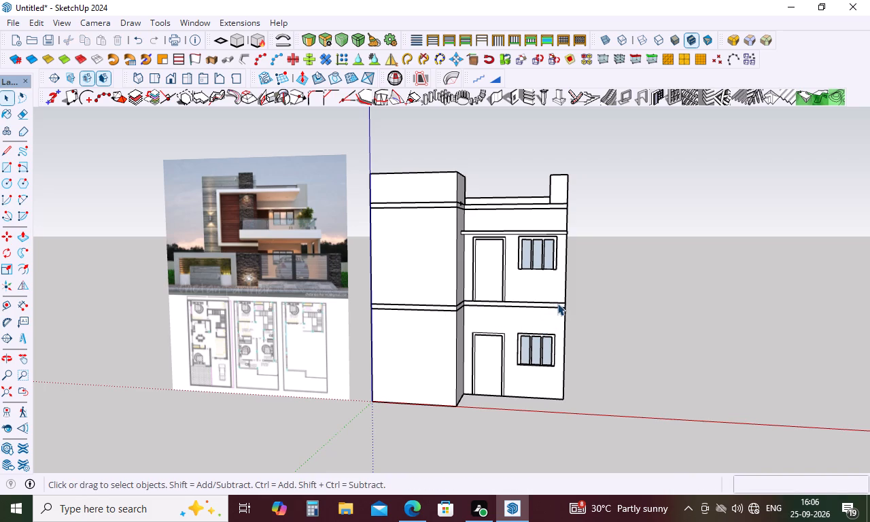
{"action": "triple_click", "coordinate": [557, 303]}
{"action": "triple_click", "coordinate": [557, 303]}
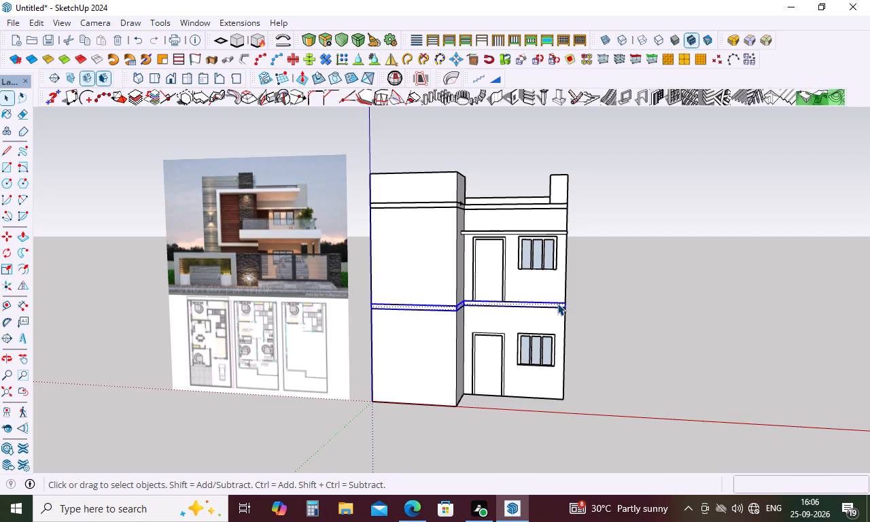
{"action": "triple_click", "coordinate": [557, 303]}
{"action": "triple_click", "coordinate": [557, 303]}
{"action": "triple_click", "coordinate": [557, 303]}
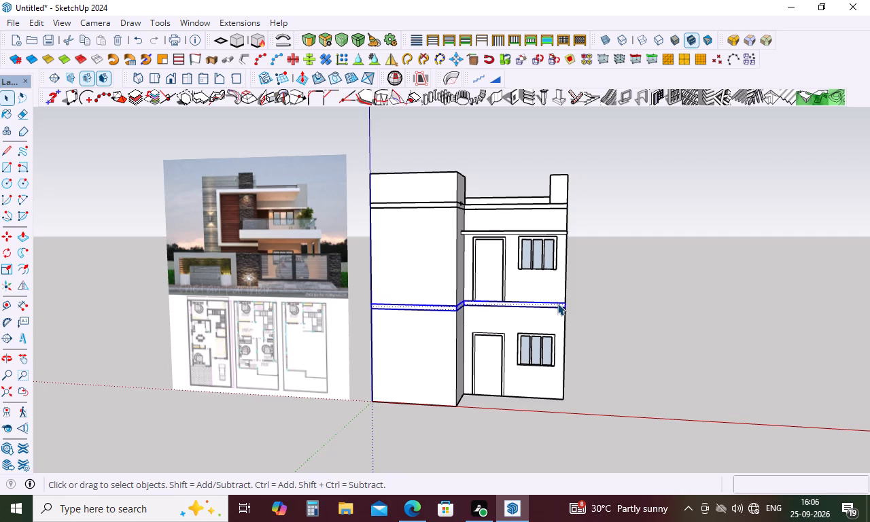
{"action": "triple_click", "coordinate": [557, 303]}
{"action": "right_click", "coordinate": [557, 303]}
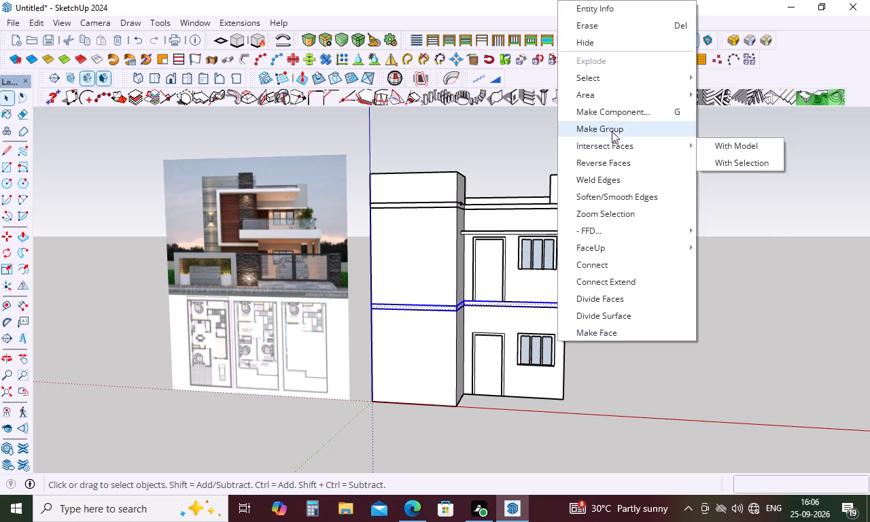
{"action": "left_click", "coordinate": [612, 131]}
{"action": "left_click", "coordinate": [674, 266]}
Make the whole roof parapet, with all its connected faces and edges, into a group.
{"action": "left_click", "coordinate": [552, 205]}
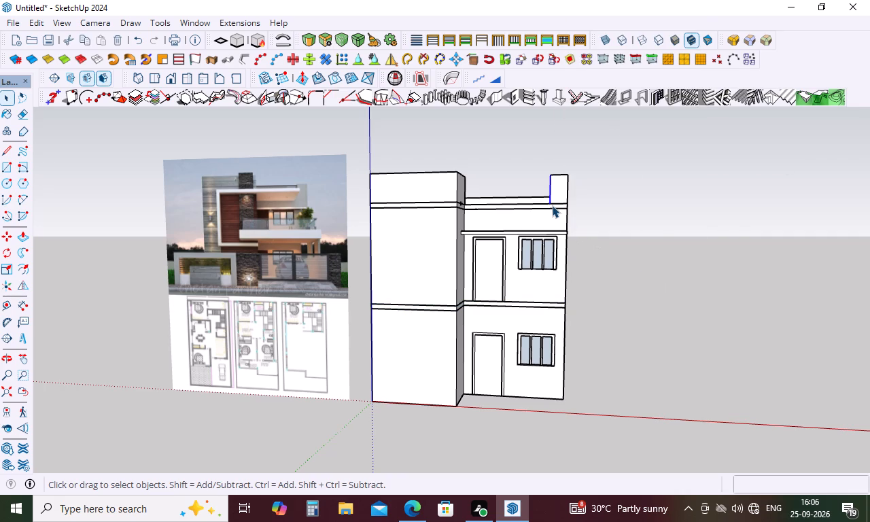
{"action": "left_click", "coordinate": [552, 205]}
{"action": "triple_click", "coordinate": [562, 188]}
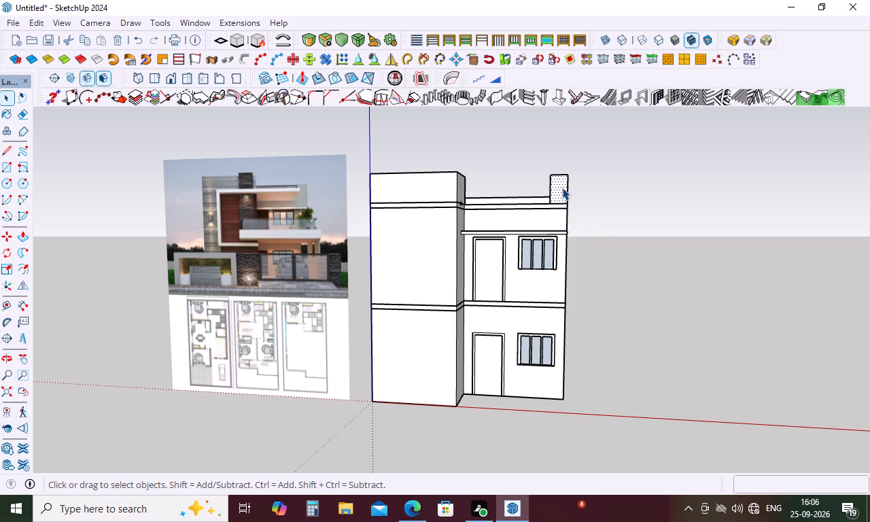
{"action": "triple_click", "coordinate": [562, 188]}
{"action": "left_click", "coordinate": [562, 188]}
{"action": "right_click", "coordinate": [562, 188]}
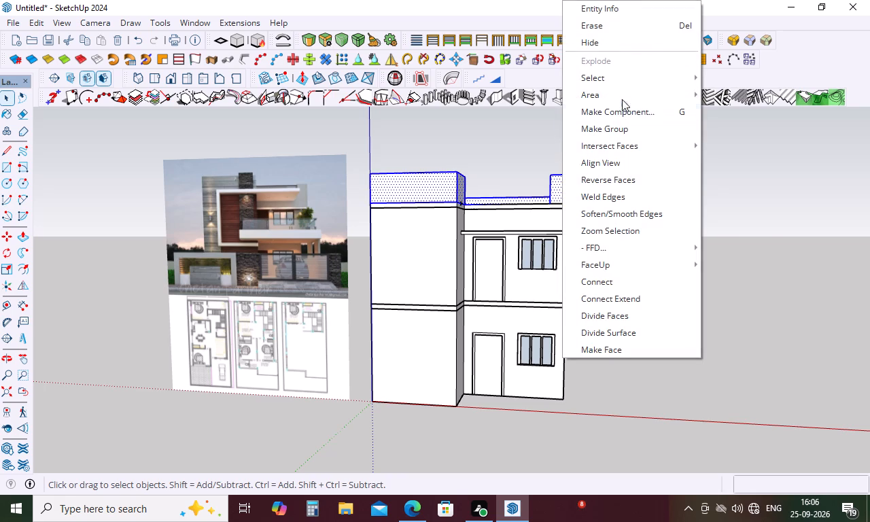
{"action": "left_click", "coordinate": [617, 125]}
{"action": "left_click", "coordinate": [674, 237]}
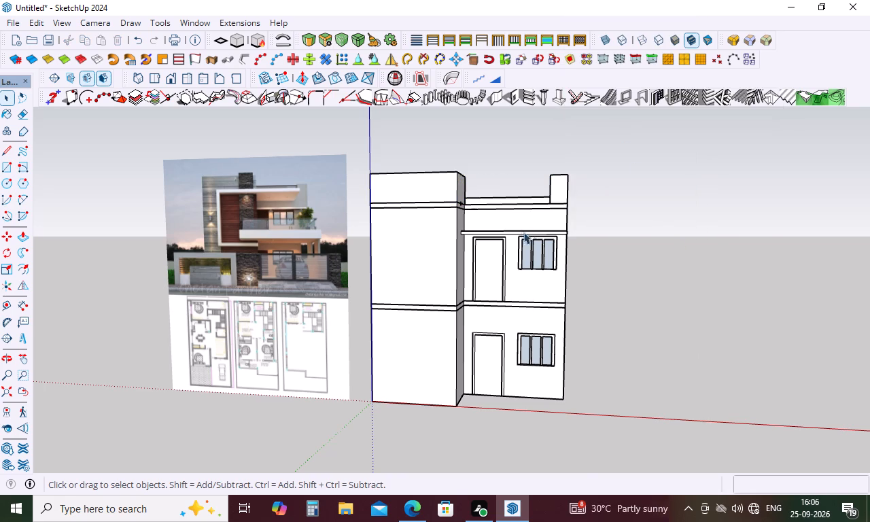
Check the grouping of the roof slab and the intermediate floor slab by selecting each in turn.
{"action": "scroll", "coordinate": [508, 213], "scroll_direction": "up", "scroll_amount": 7}
{"action": "left_click", "coordinate": [523, 198]}
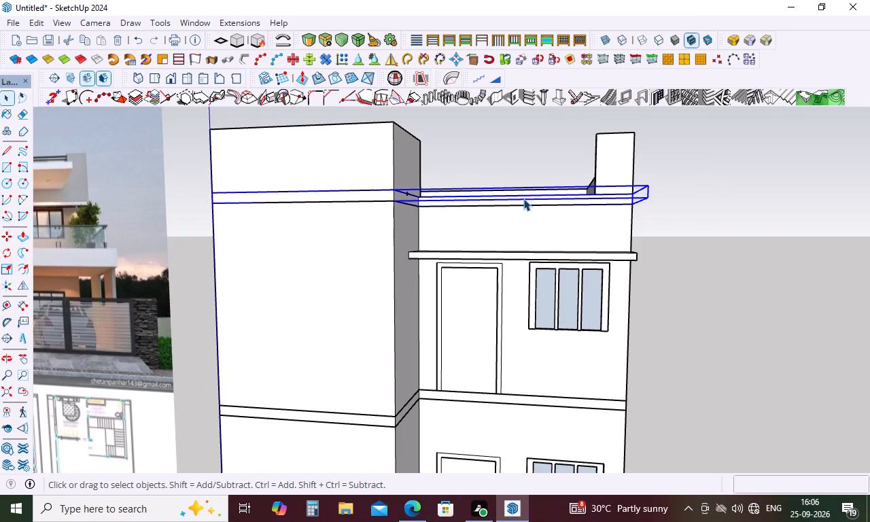
{"action": "left_click", "coordinate": [727, 344]}
{"action": "left_click", "coordinate": [619, 404]}
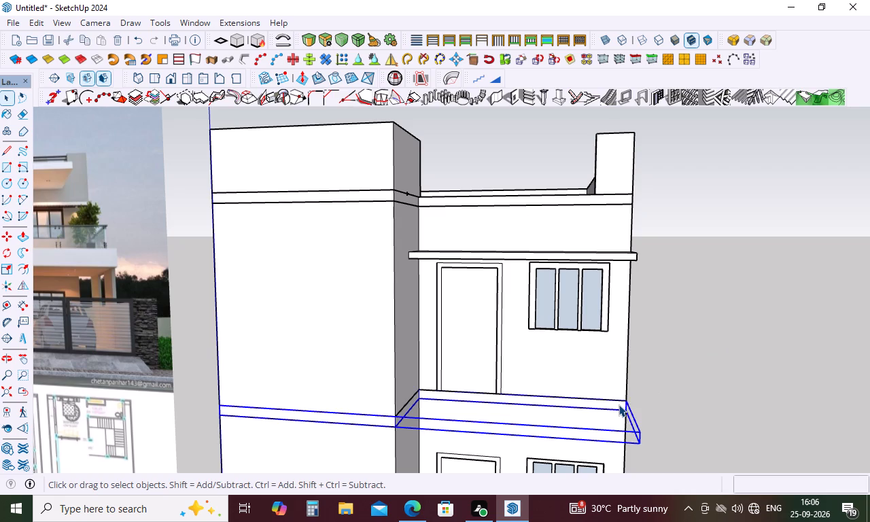
{"action": "left_click", "coordinate": [725, 367]}
{"action": "scroll", "coordinate": [610, 309], "scroll_direction": "down", "scroll_amount": 4}
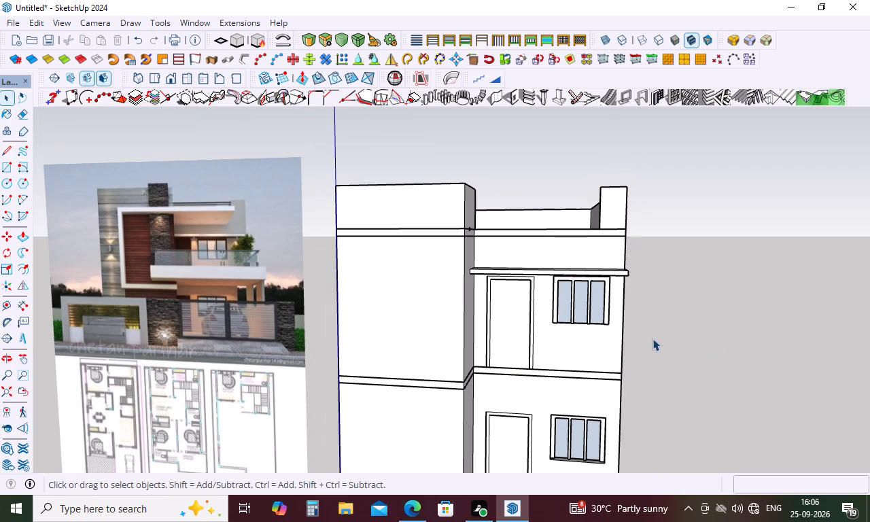
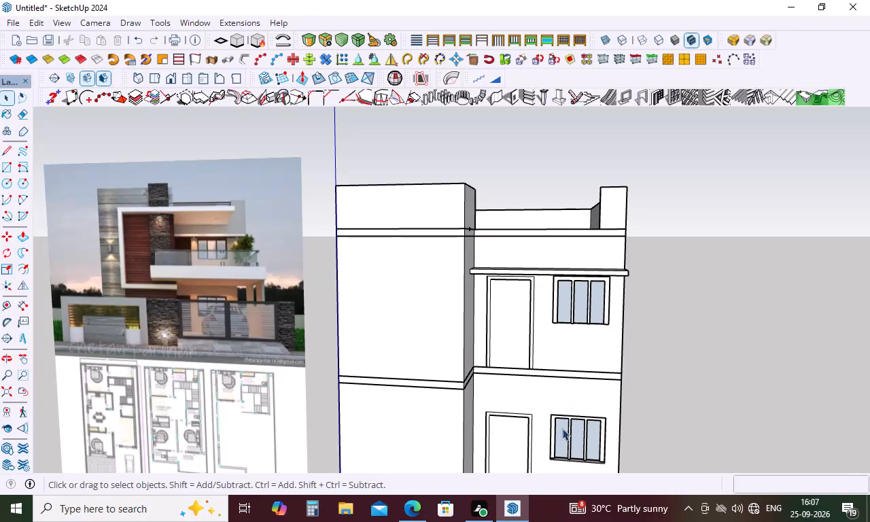
Draw a rectangle about 10' 11" by 6" over the recessed front edge of the intermediate floor slab.
{"action": "scroll", "coordinate": [528, 332], "scroll_direction": "down", "scroll_amount": 2}
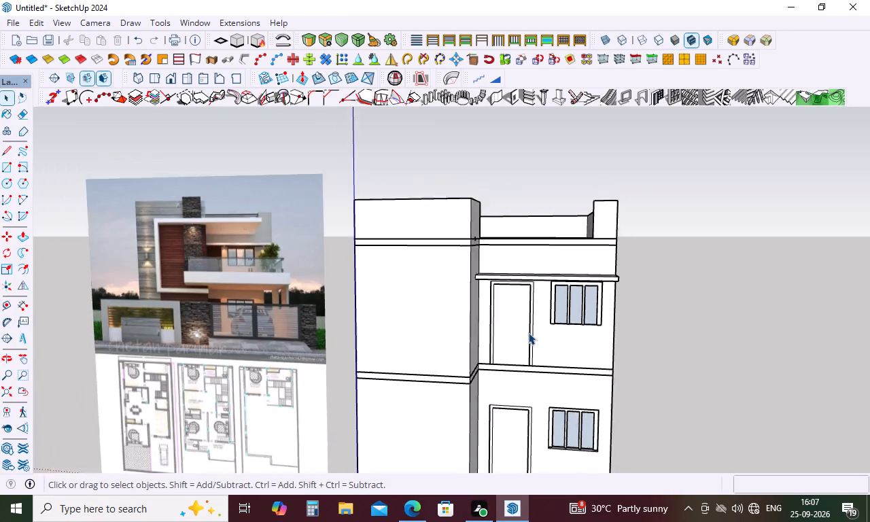
{"action": "scroll", "coordinate": [528, 332], "scroll_direction": "down", "scroll_amount": 5}
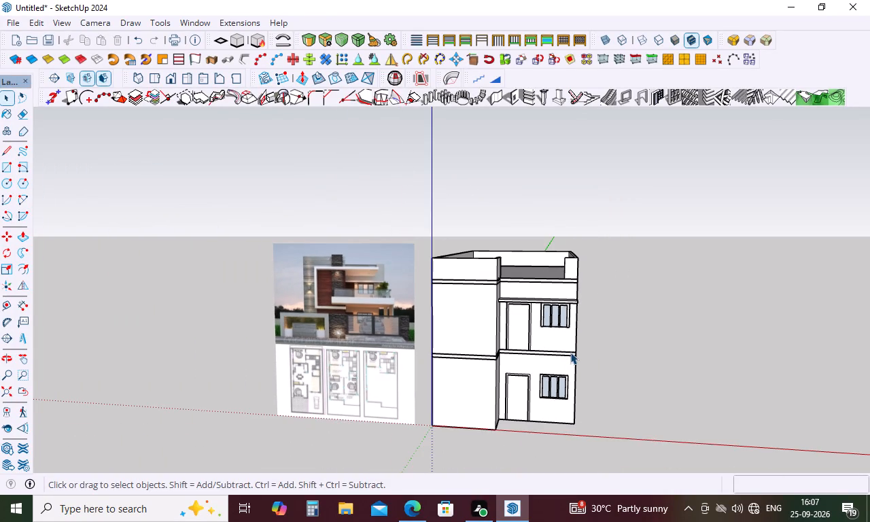
{"action": "left_click", "coordinate": [570, 352]}
{"action": "scroll", "coordinate": [582, 362], "scroll_direction": "up", "scroll_amount": 4}
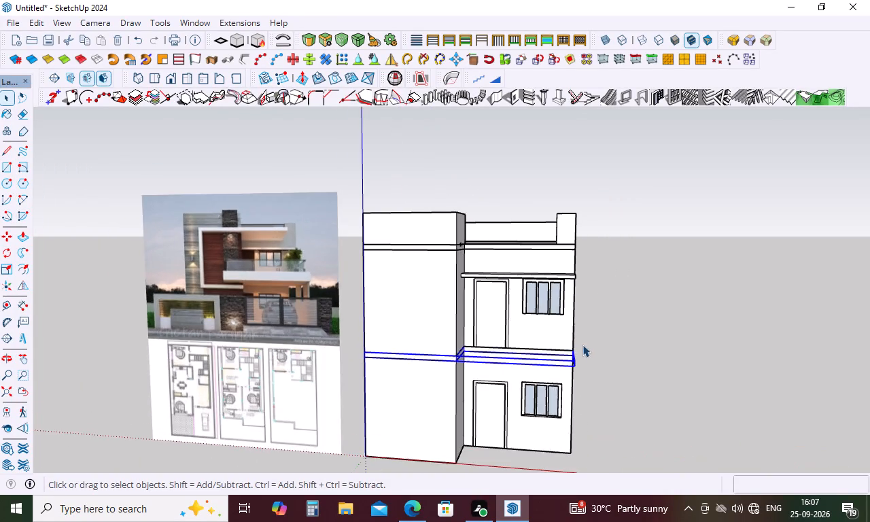
{"action": "scroll", "coordinate": [568, 353], "scroll_direction": "up", "scroll_amount": 9}
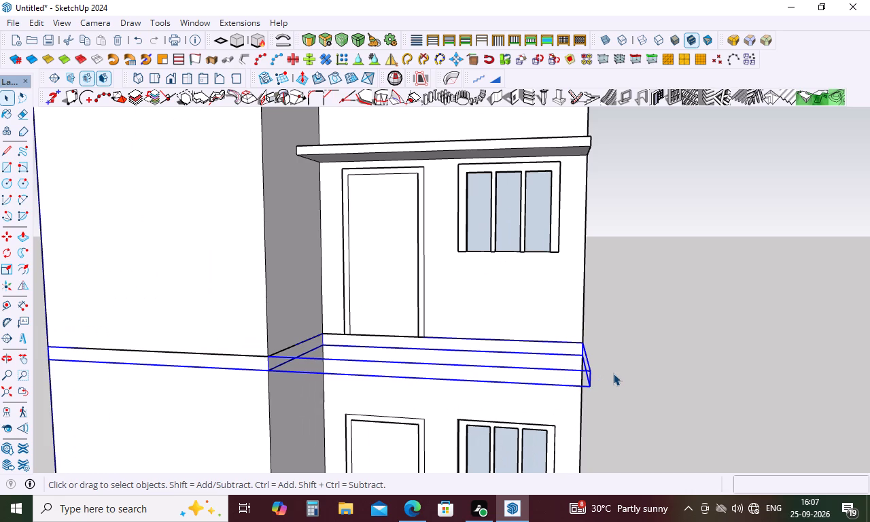
{"action": "key", "text": "space"}
{"action": "left_click", "coordinate": [730, 345]}
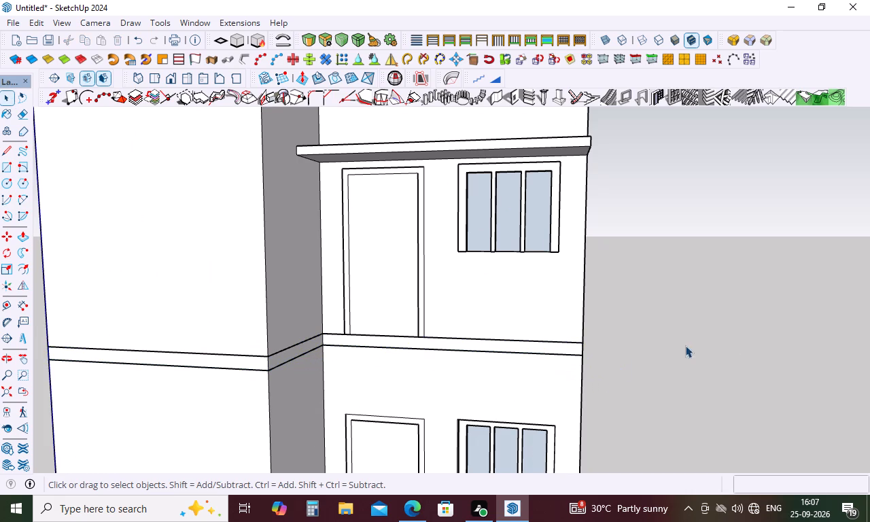
{"action": "key", "text": "p"}
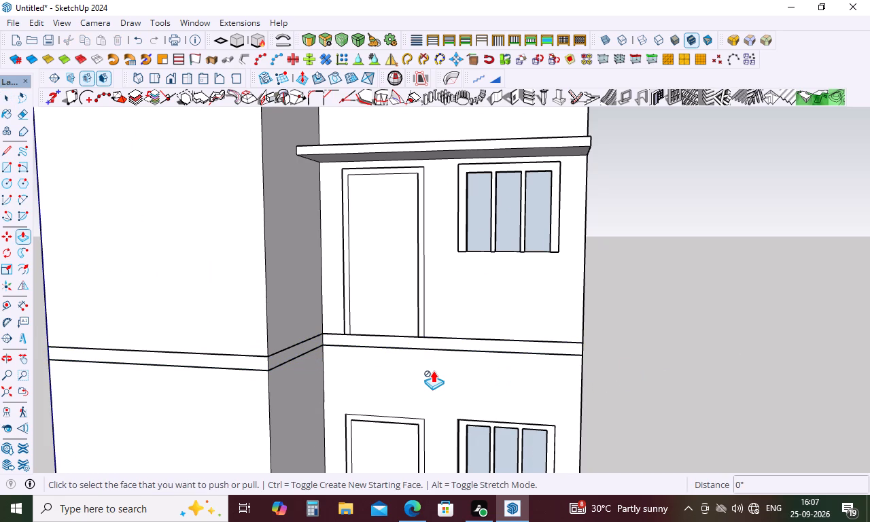
{"action": "key", "text": "Escape"}
{"action": "key", "text": "l"}
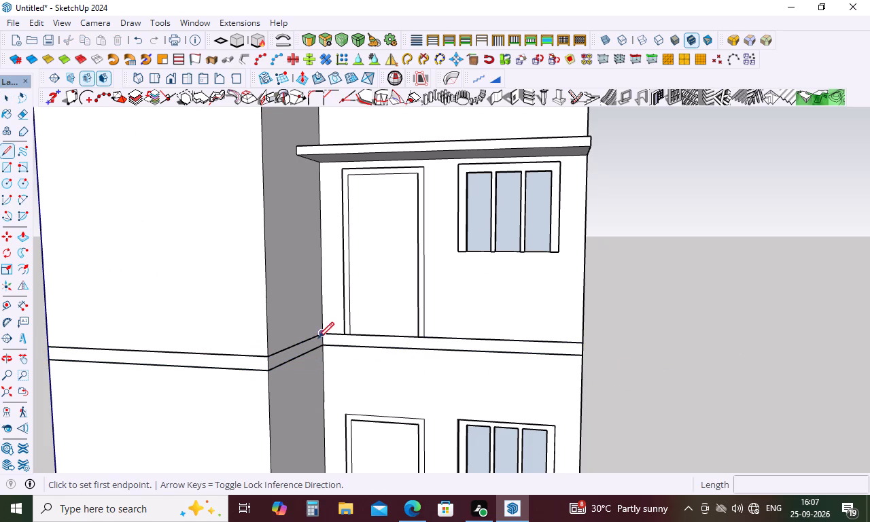
{"action": "key", "text": "r"}
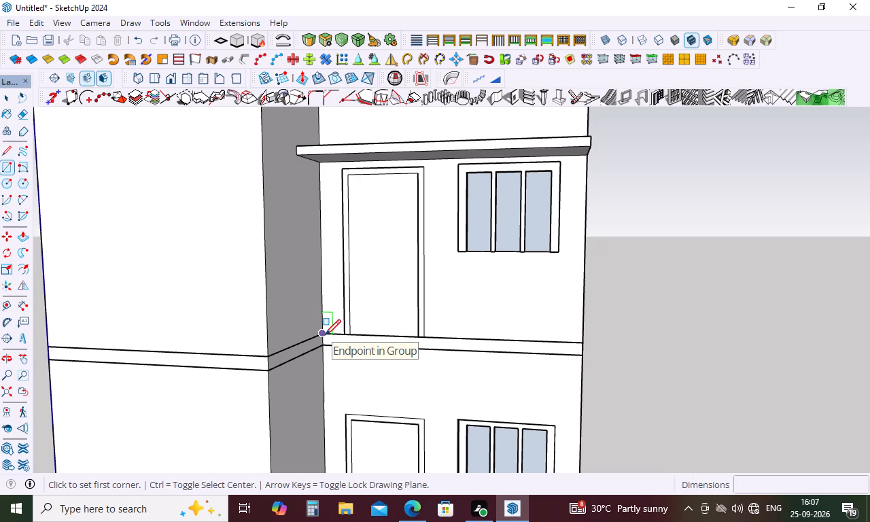
{"action": "left_click", "coordinate": [323, 335]}
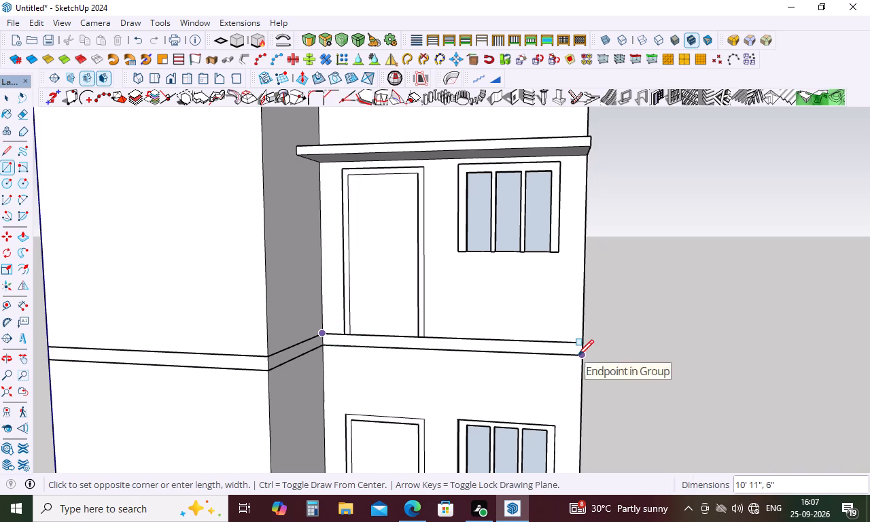
{"action": "left_click", "coordinate": [578, 355]}
{"action": "key", "text": "space"}
Push/Pull the new slab-edge rectangle outward about 4' 11", in line with the front of the projecting block.
{"action": "key", "text": "p"}
{"action": "left_click", "coordinate": [559, 347]}
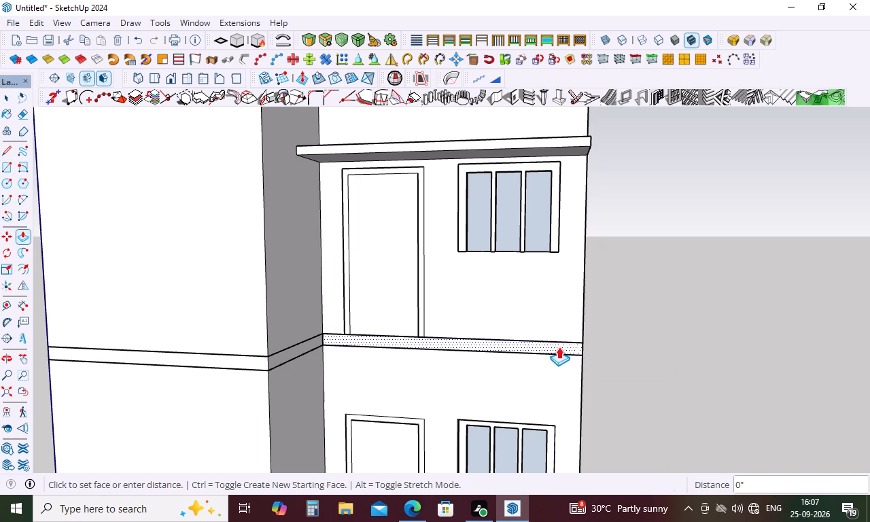
{"action": "scroll", "coordinate": [510, 359], "scroll_direction": "down", "scroll_amount": 3}
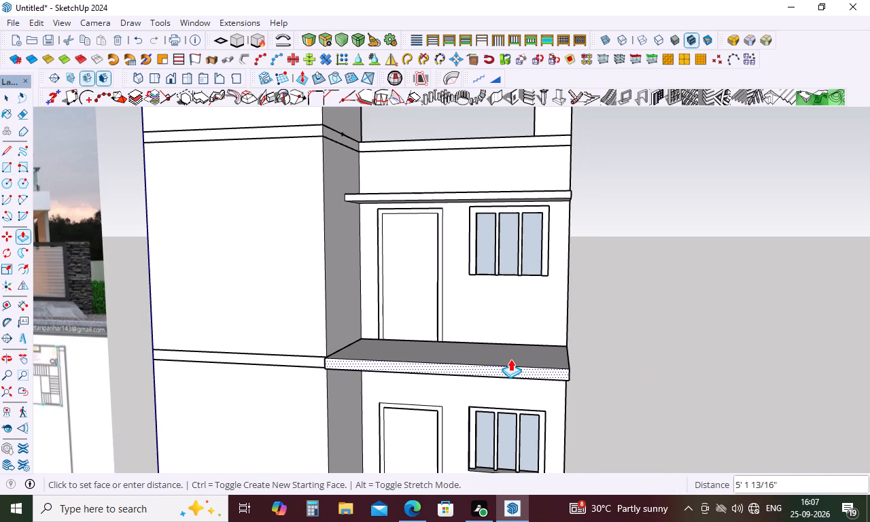
{"action": "middle_click_drag", "start_coordinate": [510, 359], "coordinate": [551, 359]}
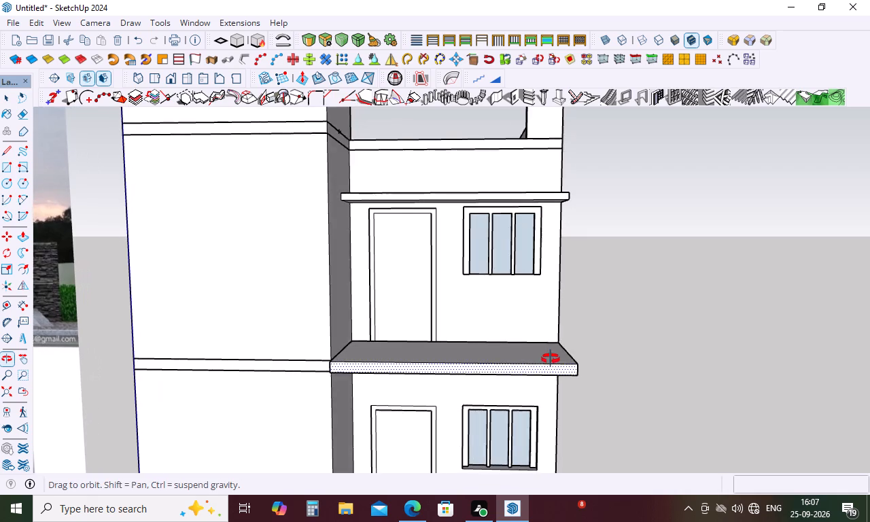
{"action": "middle_click_drag", "start_coordinate": [551, 359], "coordinate": [555, 359]}
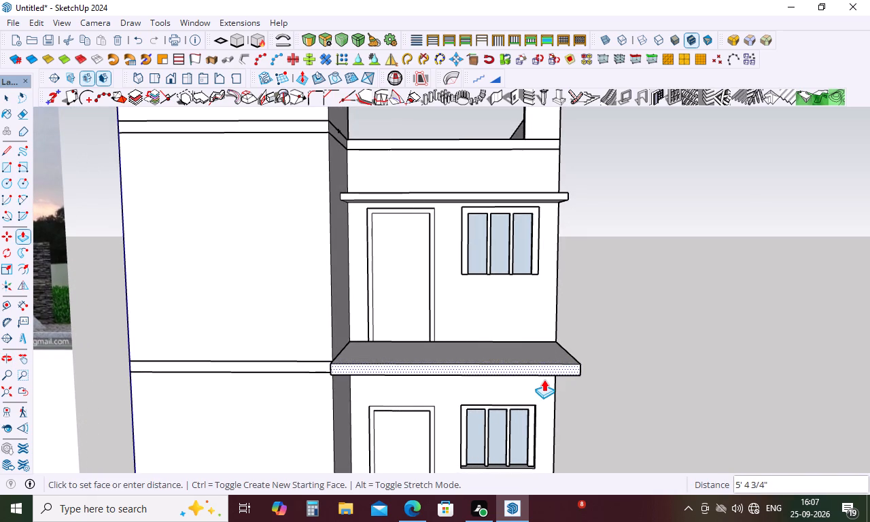
{"action": "scroll", "coordinate": [542, 378], "scroll_direction": "down", "scroll_amount": 2}
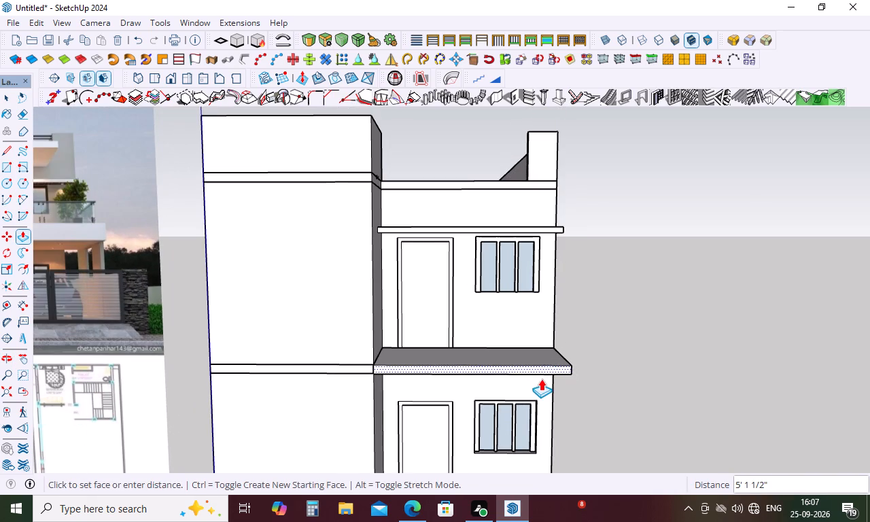
{"action": "left_click", "coordinate": [368, 351]}
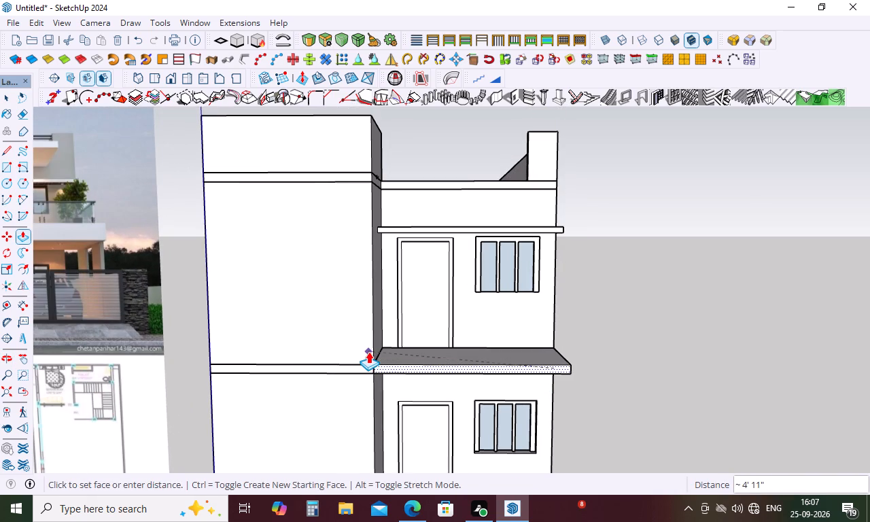
Extend the front face of the balcony slab outward by another 2'.
{"action": "left_click", "coordinate": [426, 368]}
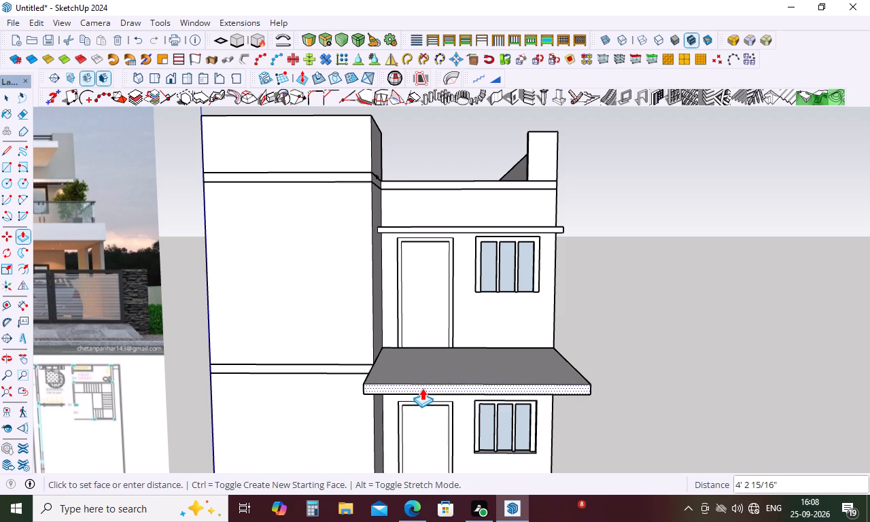
{"action": "type", "text": "2'"}
{"action": "key", "text": "Return"}
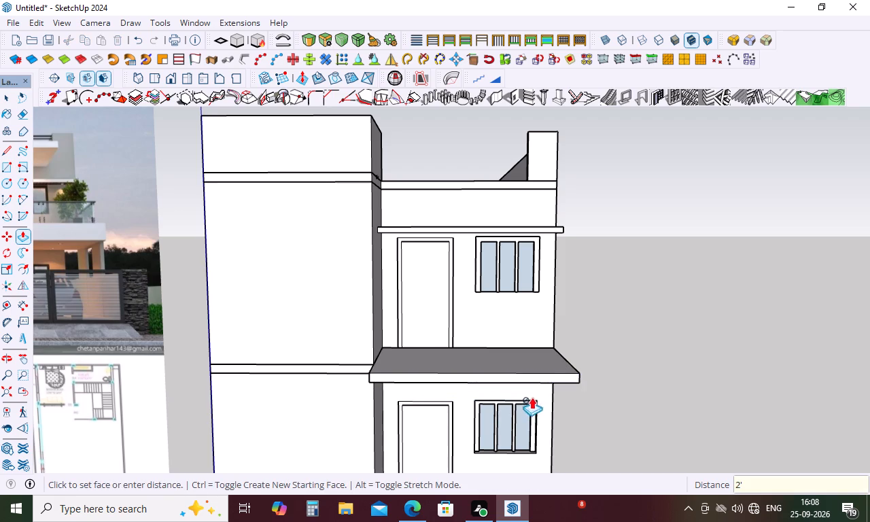
Extend the balcony slab's exposed end face 2' sideways across the front of the projecting block.
{"action": "middle_click_drag", "start_coordinate": [534, 396], "coordinate": [498, 234]}
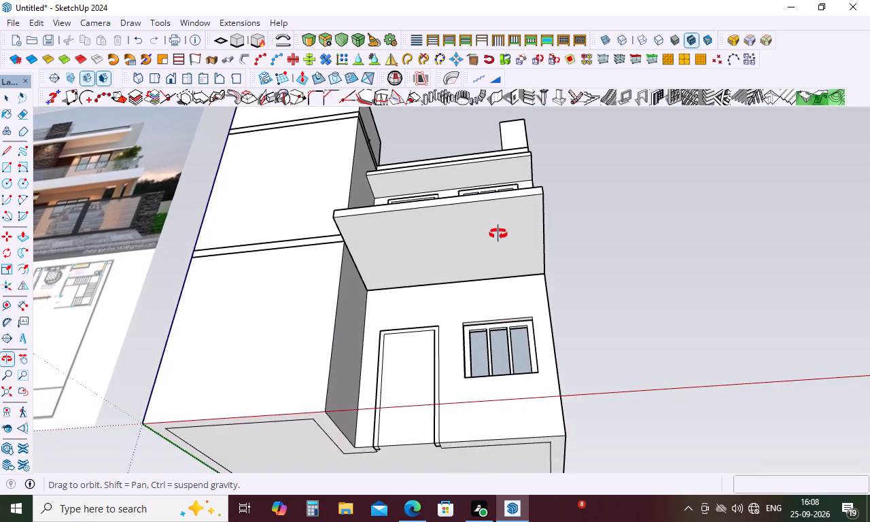
{"action": "middle_click_drag", "start_coordinate": [498, 234], "coordinate": [517, 375]}
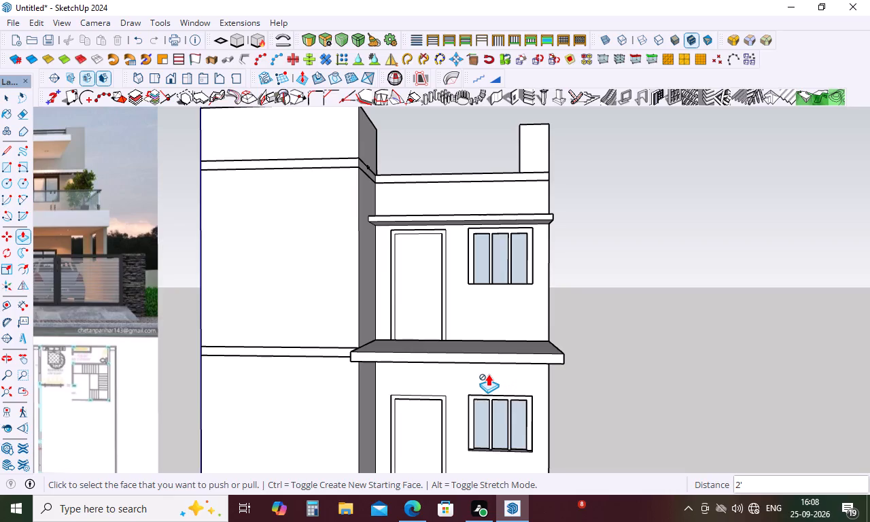
{"action": "middle_click_drag", "start_coordinate": [488, 374], "coordinate": [650, 383]}
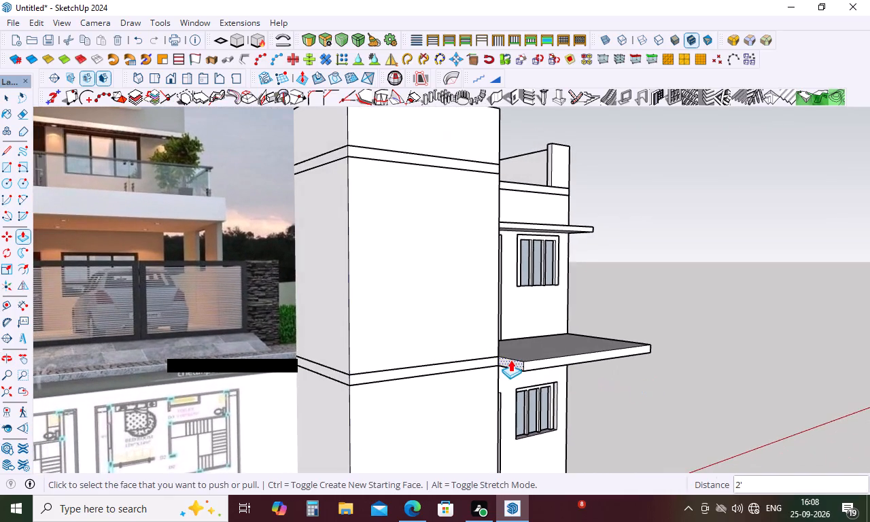
{"action": "left_click", "coordinate": [510, 360]}
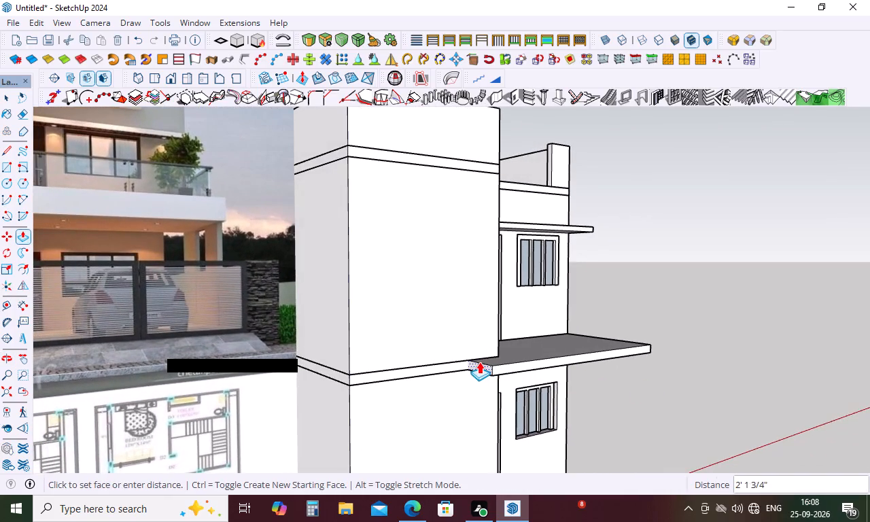
{"action": "middle_click_drag", "start_coordinate": [477, 362], "coordinate": [453, 361]}
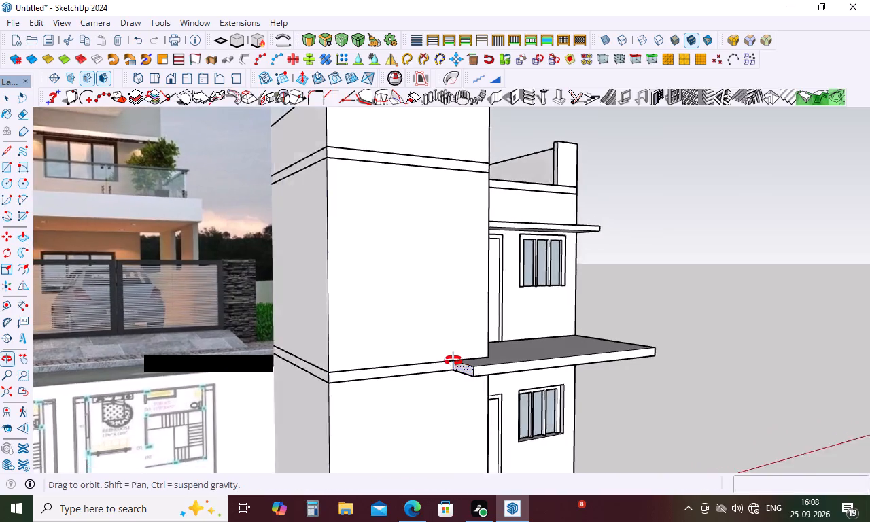
{"action": "middle_click_drag", "start_coordinate": [453, 361], "coordinate": [390, 361]}
{"action": "middle_click", "coordinate": [390, 361]}
{"action": "middle_click", "coordinate": [390, 361]}
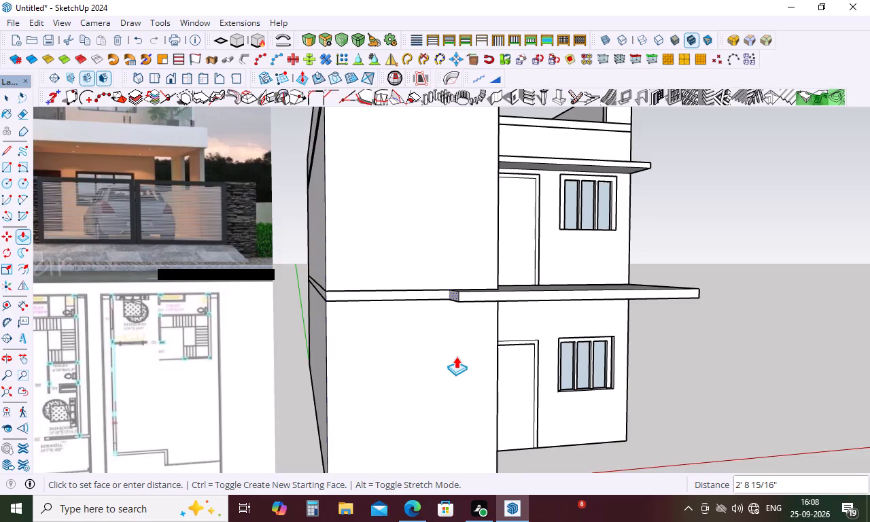
{"action": "type", "text": "2'"}
{"action": "key", "text": "Return"}
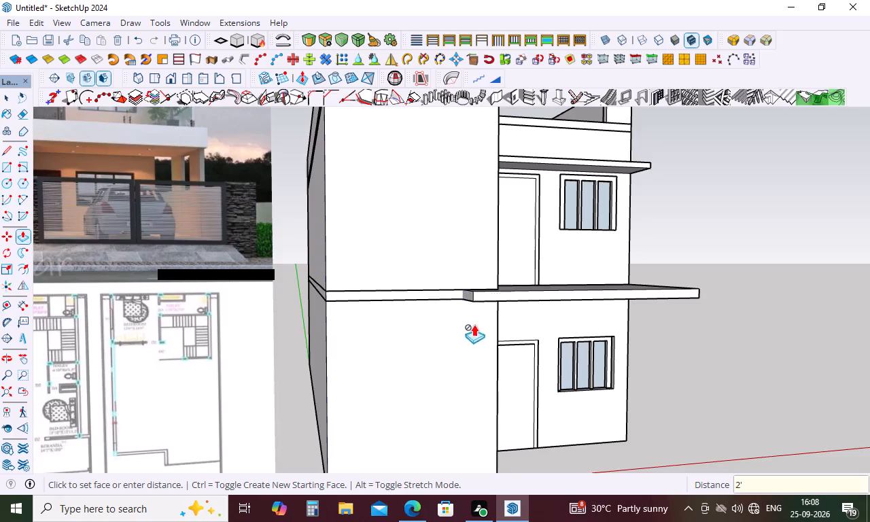
Extend the same end face of the balcony slab a further 1' across the projecting block's front.
{"action": "middle_click_drag", "start_coordinate": [484, 302], "coordinate": [531, 385]}
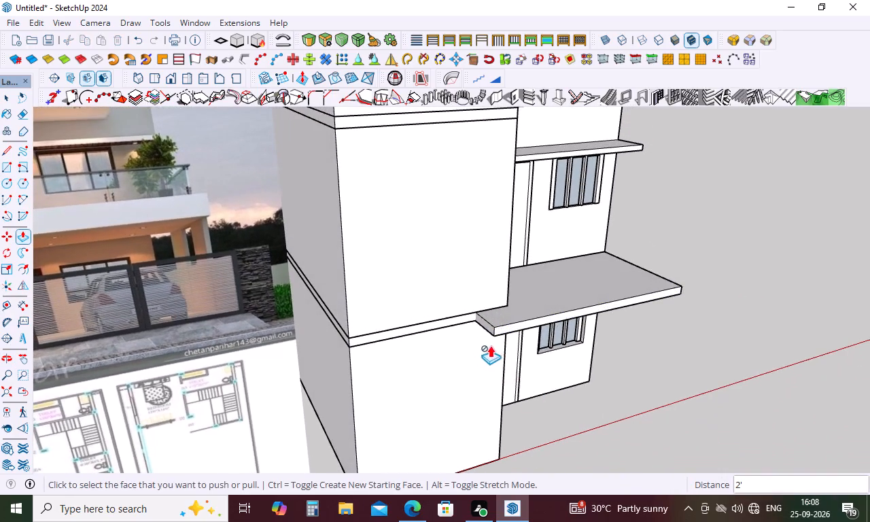
{"action": "left_click", "coordinate": [481, 324]}
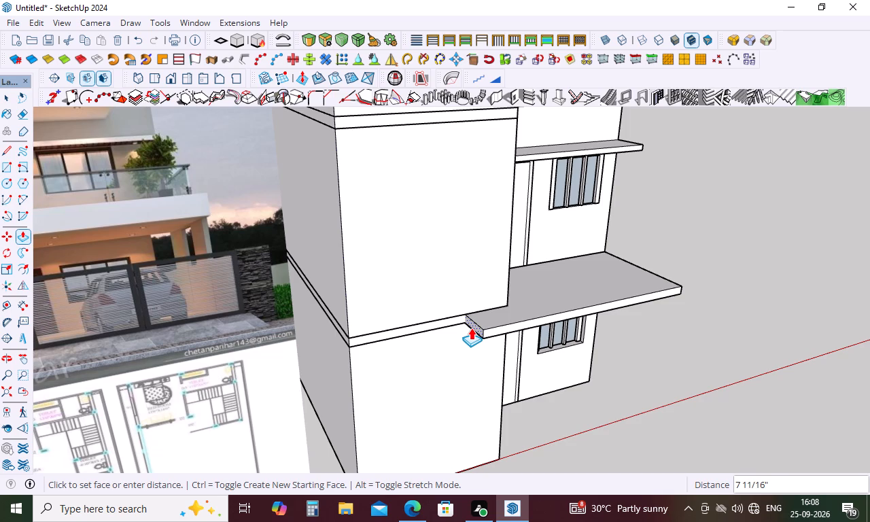
{"action": "type", "text": "1'"}
{"action": "key", "text": "Return"}
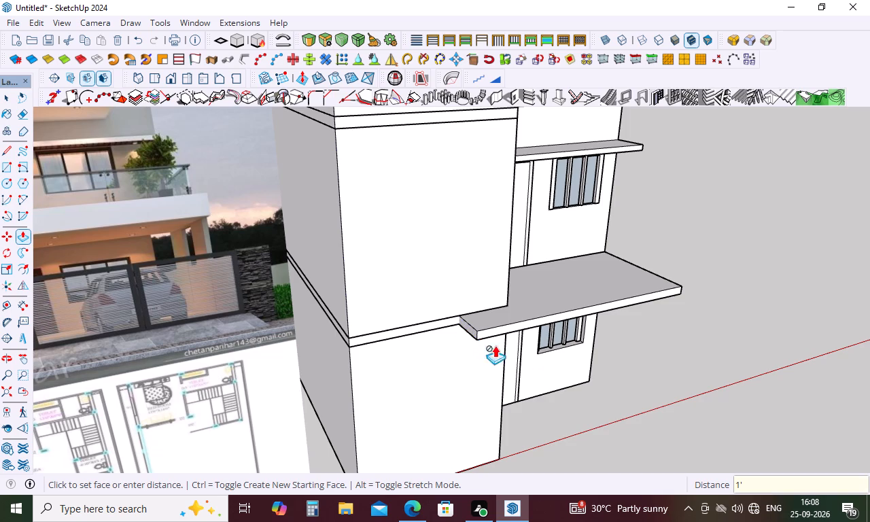
Examine the balcony slab from the front, above and below, and compare it with the reference elevation.
{"action": "middle_click_drag", "start_coordinate": [535, 346], "coordinate": [400, 268]}
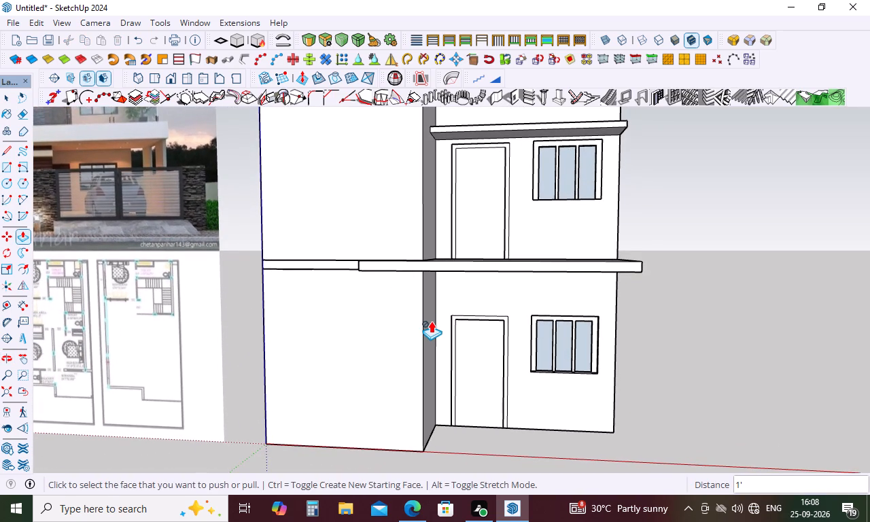
{"action": "scroll", "coordinate": [431, 321], "scroll_direction": "down", "scroll_amount": 5}
{"action": "key", "text": "space"}
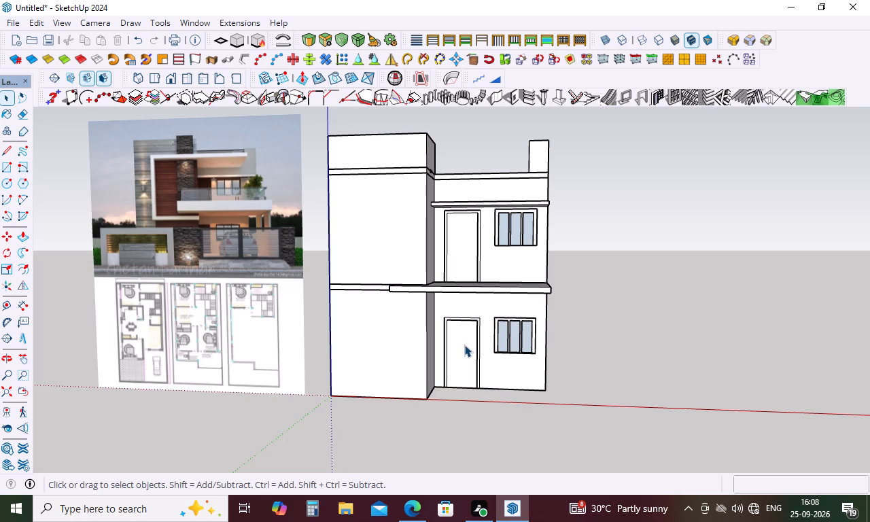
{"action": "middle_click_drag", "start_coordinate": [464, 345], "coordinate": [545, 298]}
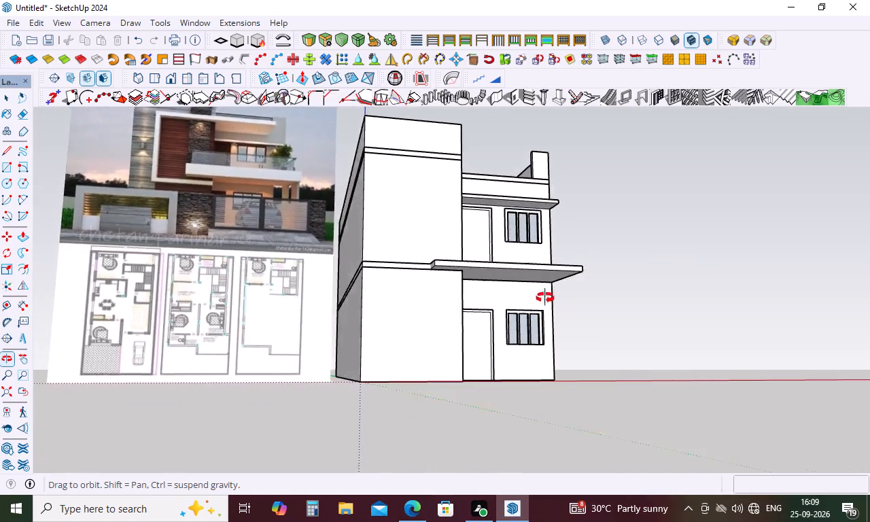
{"action": "middle_click_drag", "start_coordinate": [545, 298], "coordinate": [504, 321]}
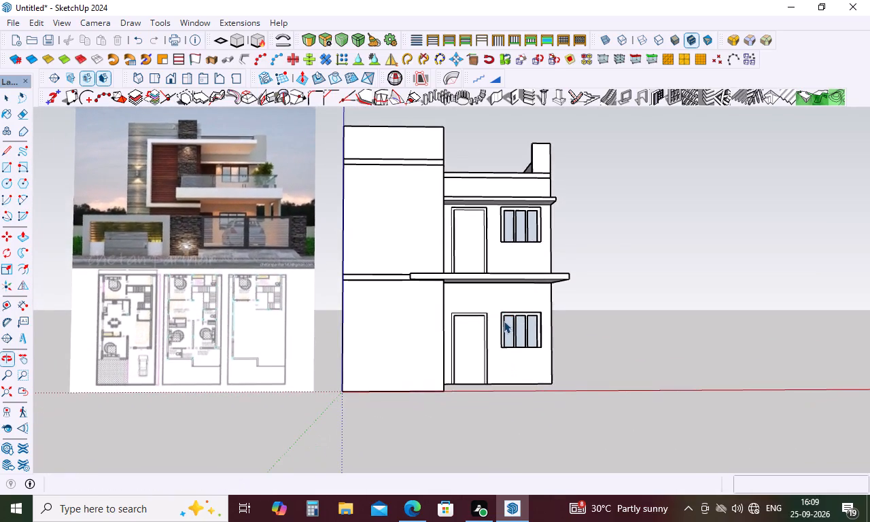
{"action": "scroll", "coordinate": [451, 264], "scroll_direction": "up", "scroll_amount": 4}
{"action": "middle_click_drag", "start_coordinate": [453, 275], "coordinate": [477, 203]}
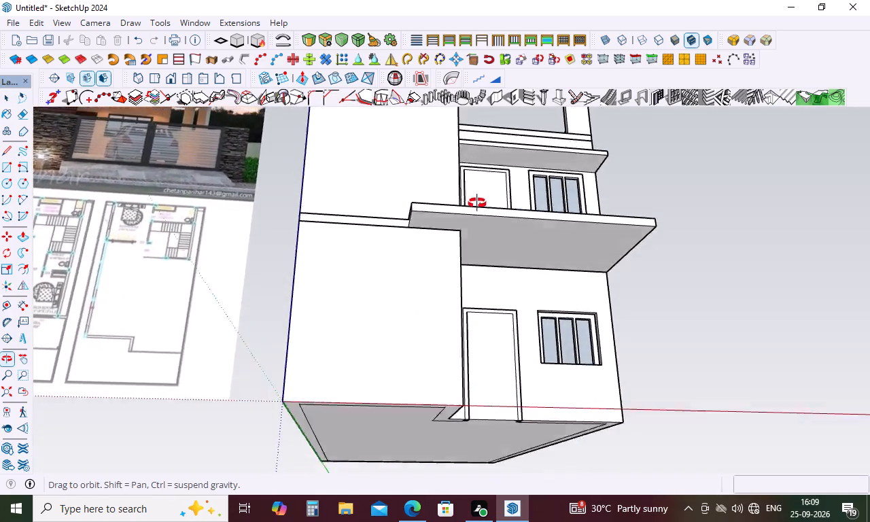
{"action": "middle_click_drag", "start_coordinate": [477, 203], "coordinate": [442, 234]}
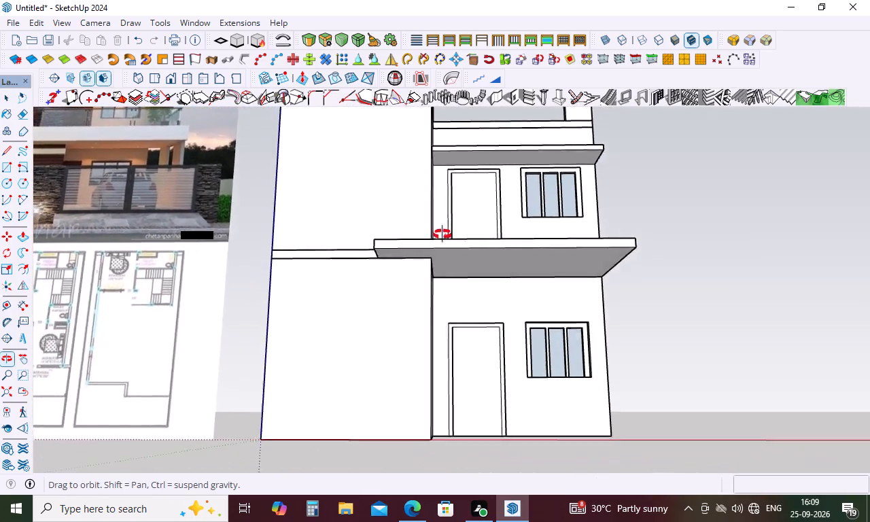
{"action": "middle_click_drag", "start_coordinate": [442, 234], "coordinate": [431, 296]}
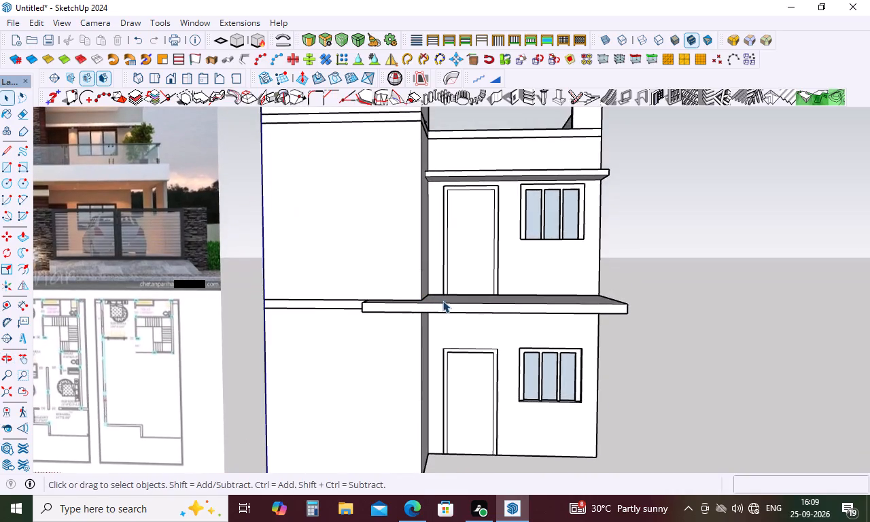
{"action": "middle_click_drag", "start_coordinate": [442, 300], "coordinate": [442, 345]}
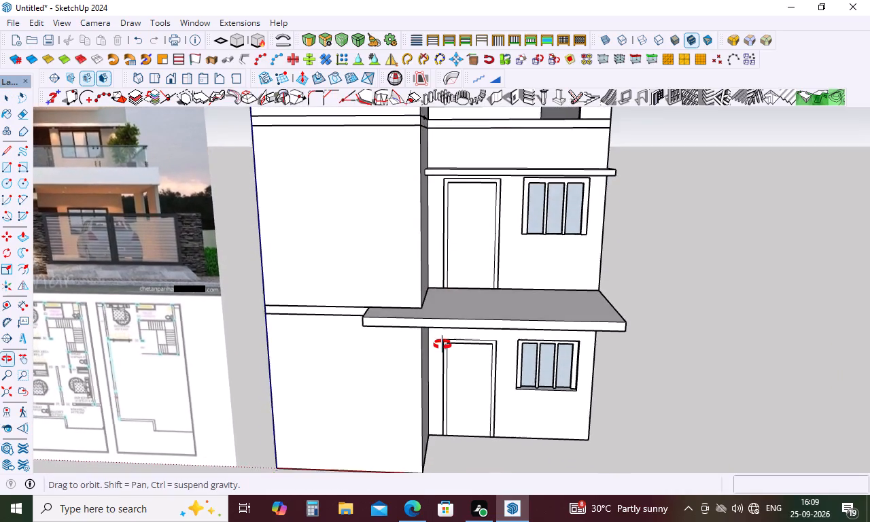
Examine the balcony slab from above and from the front against the reference elevation.
{"action": "middle_click_drag", "start_coordinate": [442, 345], "coordinate": [442, 349]}
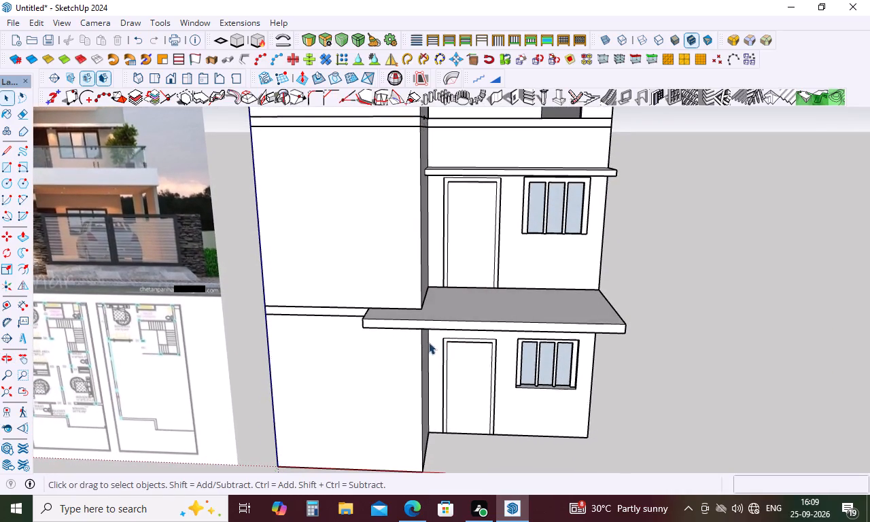
{"action": "middle_click_drag", "start_coordinate": [412, 331], "coordinate": [412, 361]}
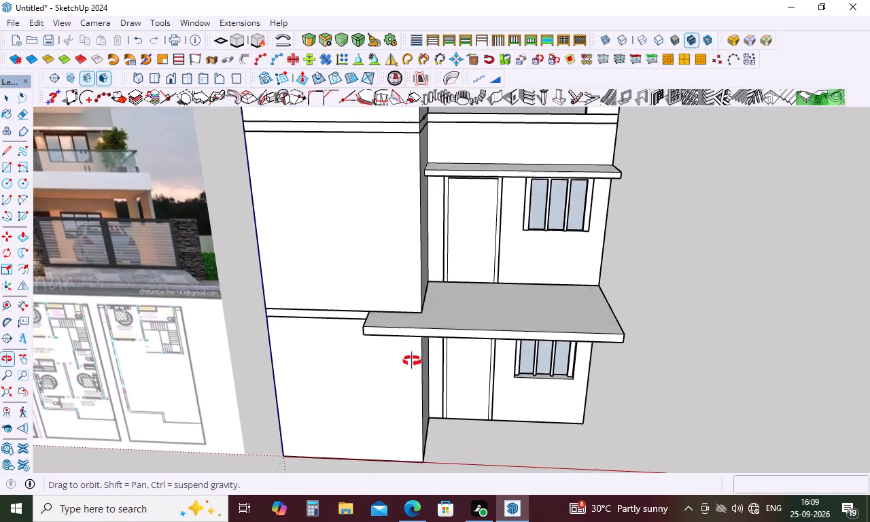
{"action": "middle_click_drag", "start_coordinate": [412, 361], "coordinate": [412, 373]}
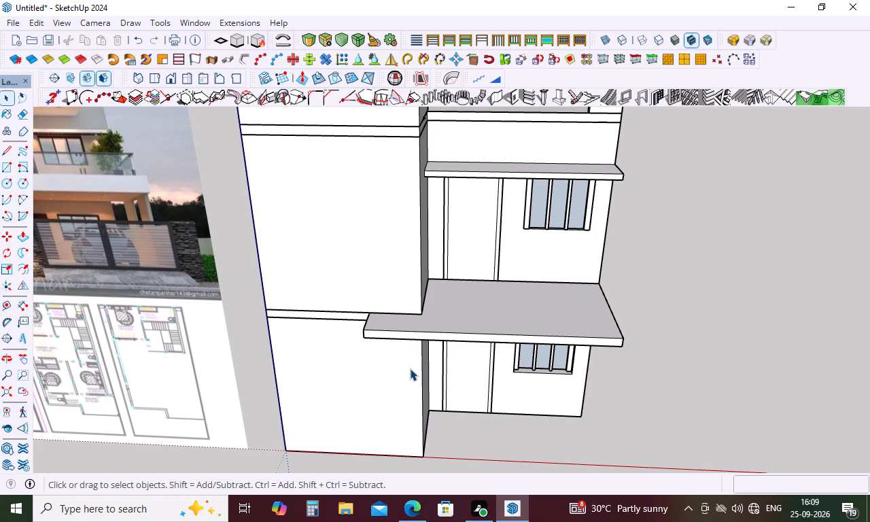
{"action": "key", "text": "l"}
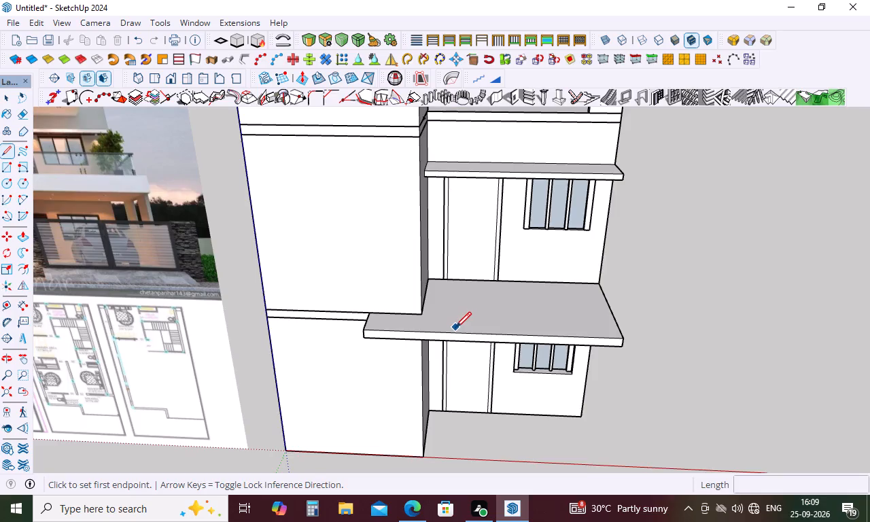
{"action": "scroll", "coordinate": [455, 328], "scroll_direction": "down", "scroll_amount": 2}
{"action": "middle_click_drag", "start_coordinate": [486, 347], "coordinate": [502, 253]}
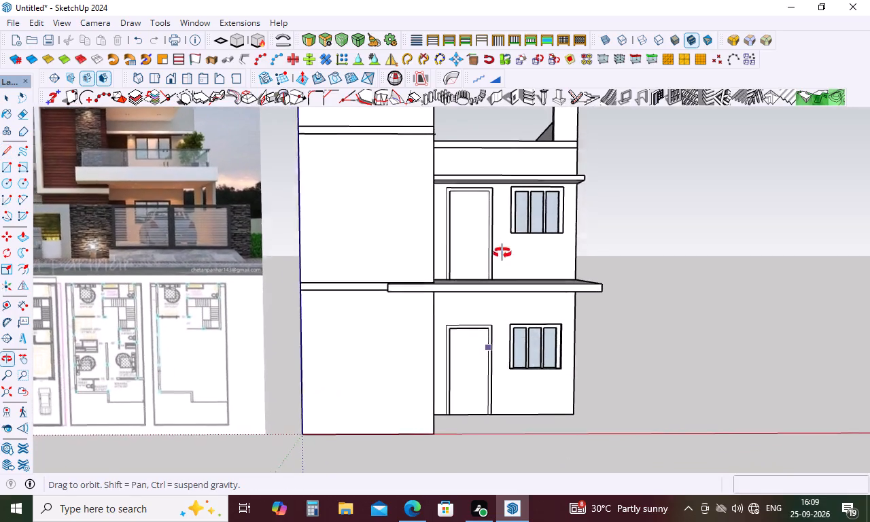
{"action": "middle_click_drag", "start_coordinate": [502, 253], "coordinate": [502, 251]}
{"action": "middle_click_drag", "start_coordinate": [468, 309], "coordinate": [458, 399]}
Place guide lines 9" inside the balcony slab's front edge and both of its side edges.
{"action": "key", "text": "l"}
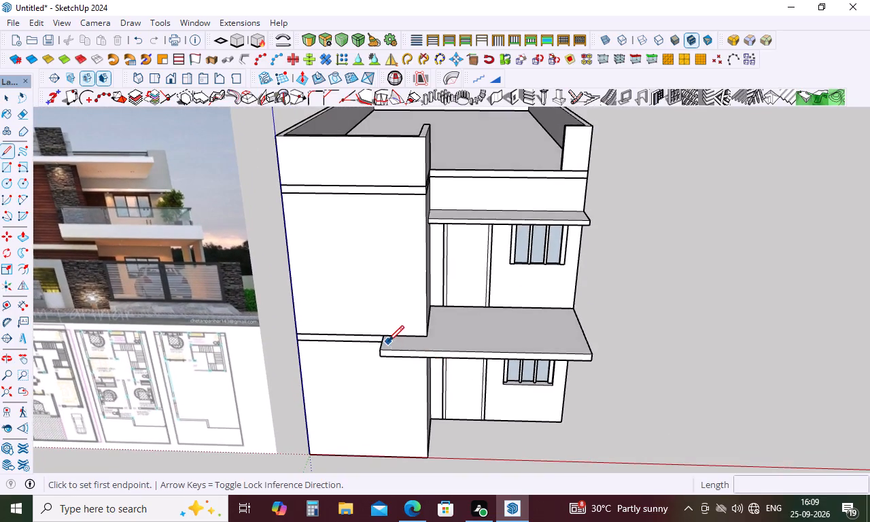
{"action": "scroll", "coordinate": [392, 337], "scroll_direction": "up", "scroll_amount": 4}
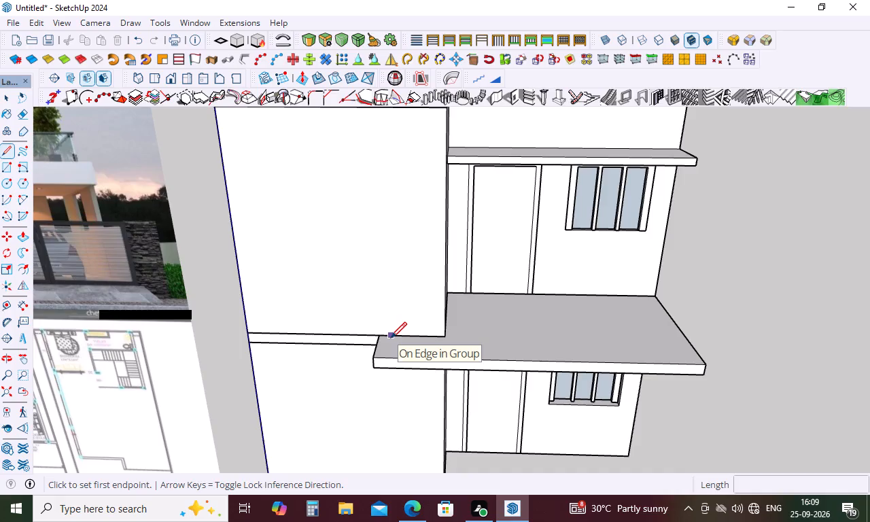
{"action": "scroll", "coordinate": [391, 338], "scroll_direction": "up", "scroll_amount": 3}
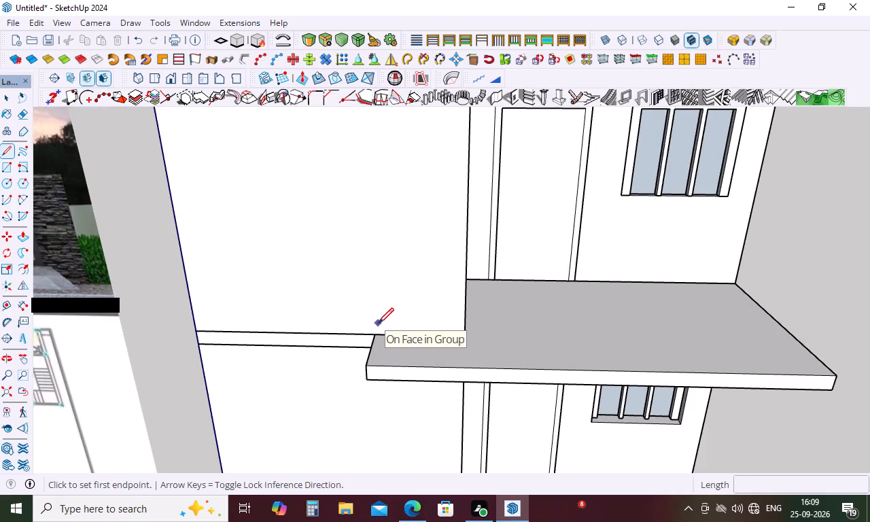
{"action": "key", "text": "t"}
{"action": "left_click", "coordinate": [371, 340]}
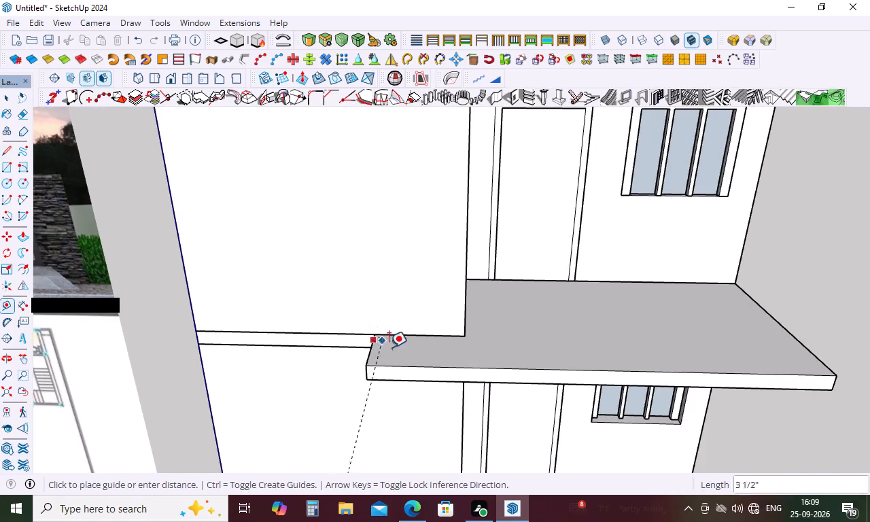
{"action": "key", "text": "9"}
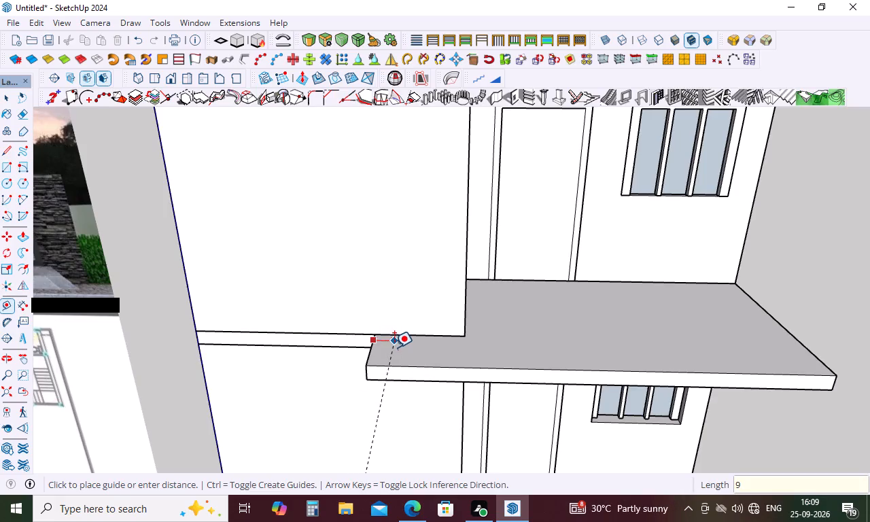
{"action": "key", "text": "Return"}
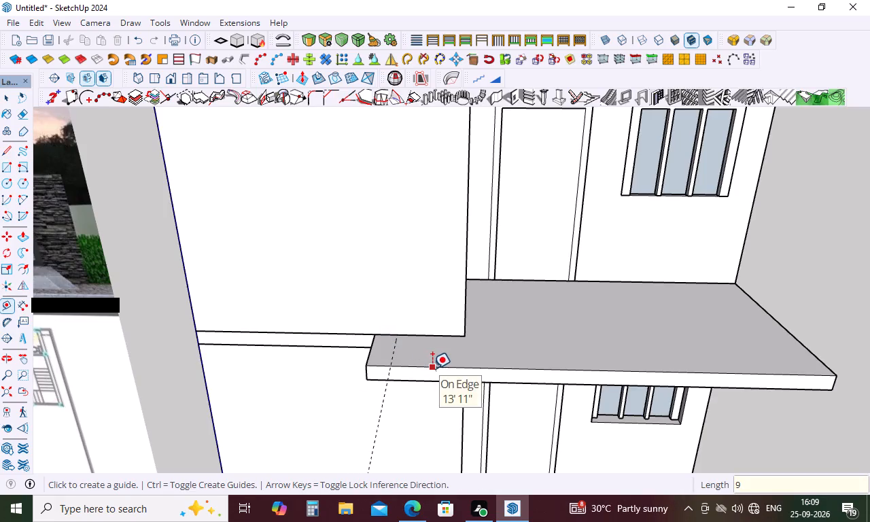
{"action": "left_click", "coordinate": [433, 366]}
{"action": "key", "text": "9"}
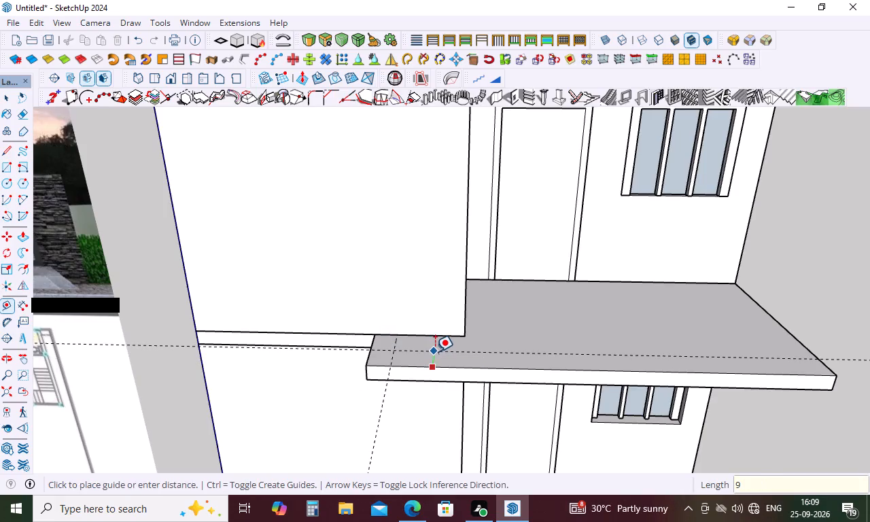
{"action": "key", "text": "Return"}
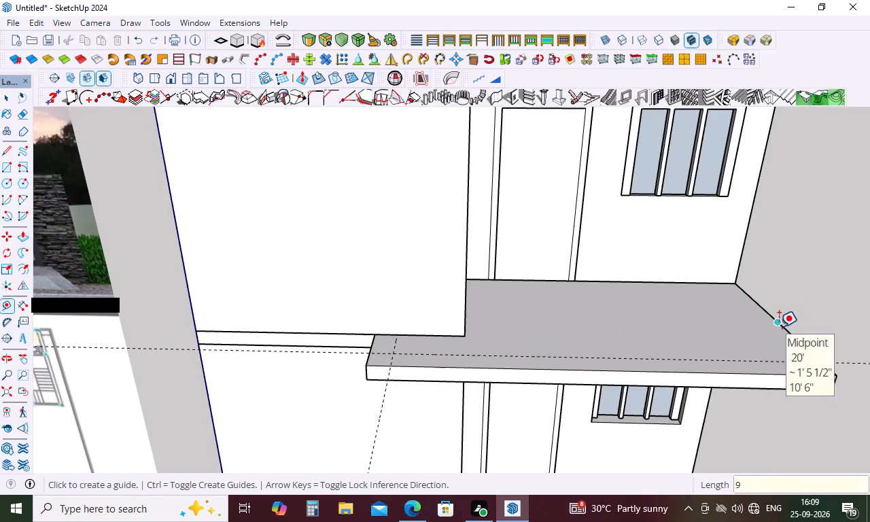
{"action": "left_click", "coordinate": [779, 327]}
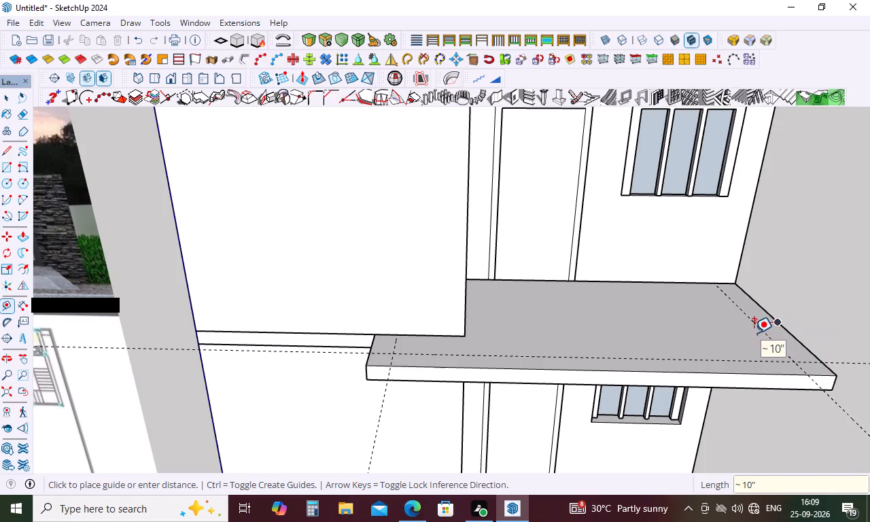
{"action": "key", "text": "9"}
{"action": "key", "text": "Return"}
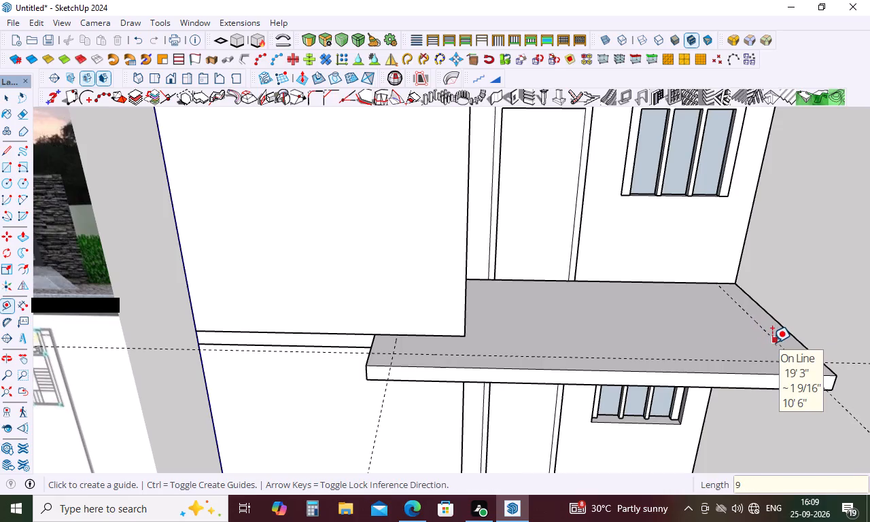
{"action": "key", "text": "space"}
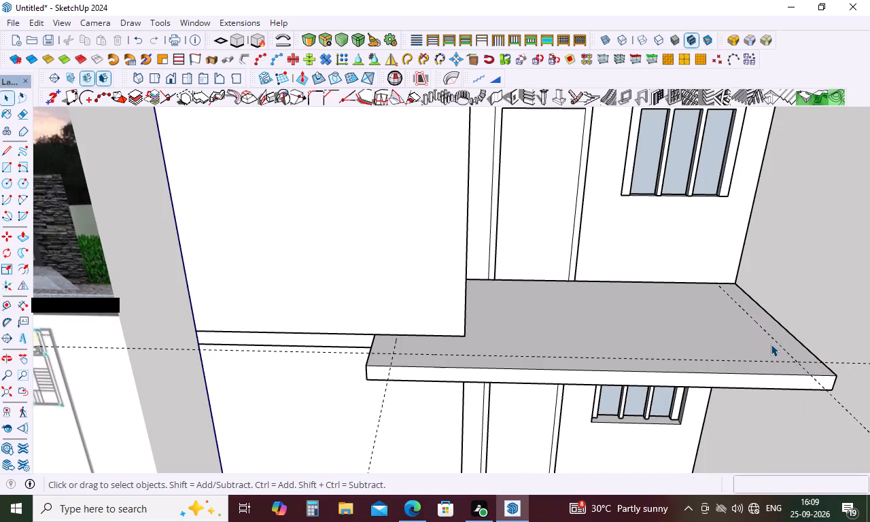
Draw rectangles along the guides to mark 9" wide strips on the slab's front and two side edges.
{"action": "key", "text": "r"}
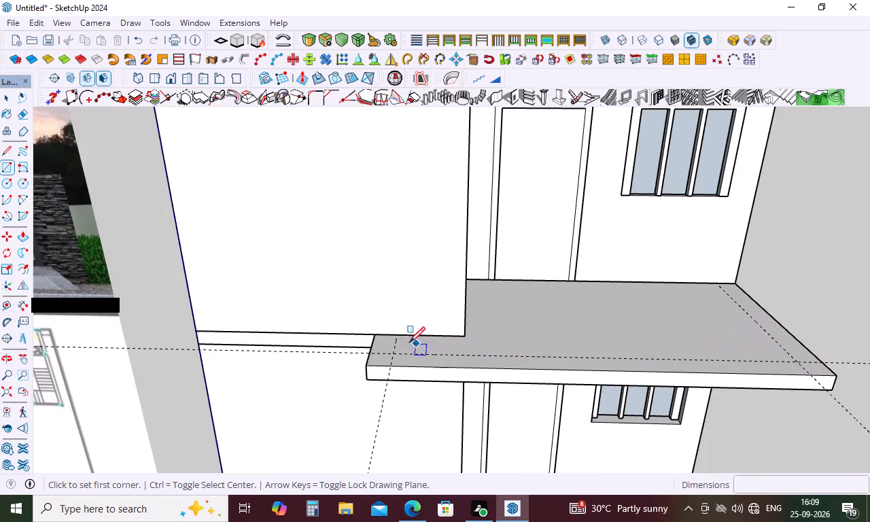
{"action": "left_click", "coordinate": [374, 333]}
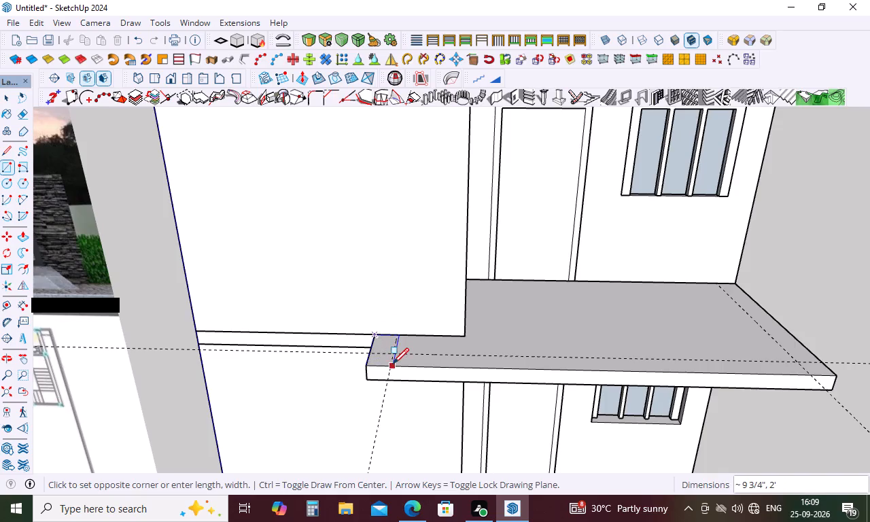
{"action": "left_click", "coordinate": [391, 366]}
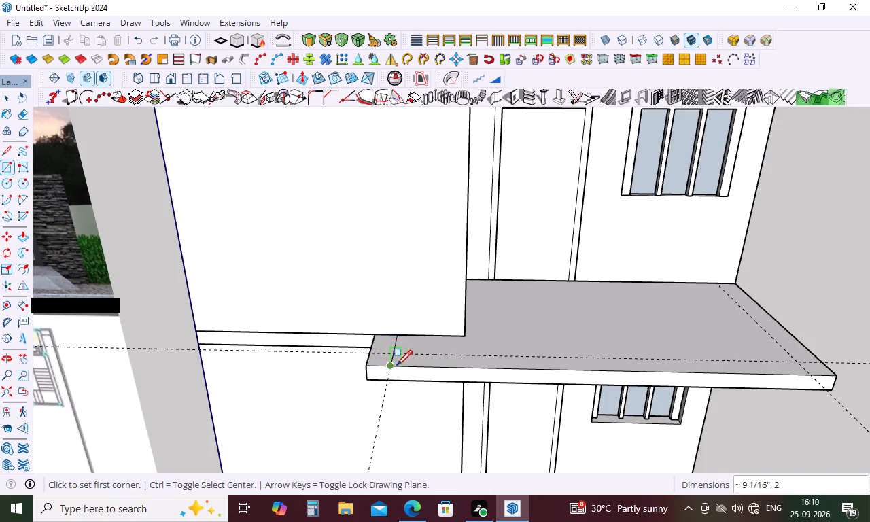
{"action": "key", "text": "r"}
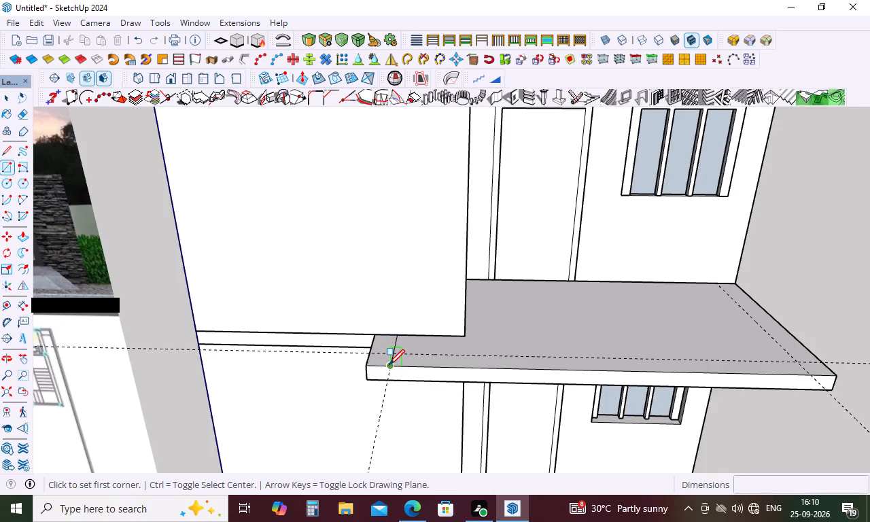
{"action": "left_click", "coordinate": [389, 365]}
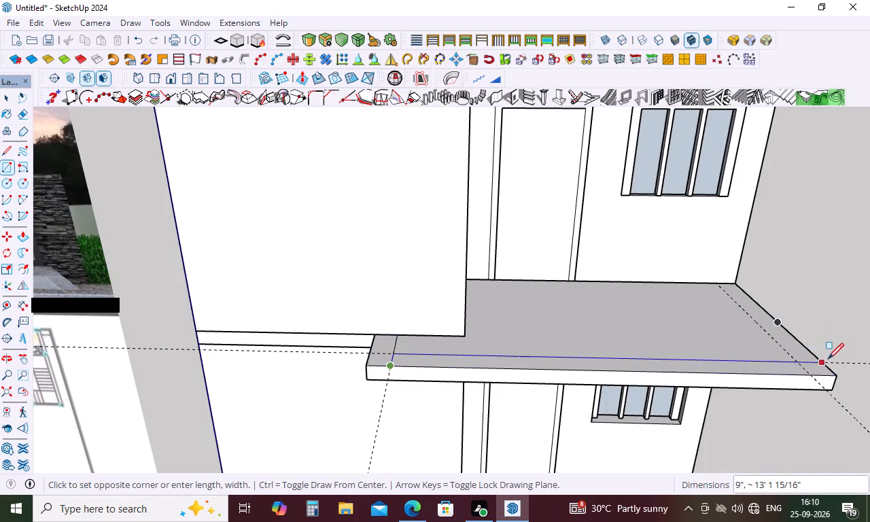
{"action": "left_click", "coordinate": [824, 360]}
{"action": "key", "text": "space"}
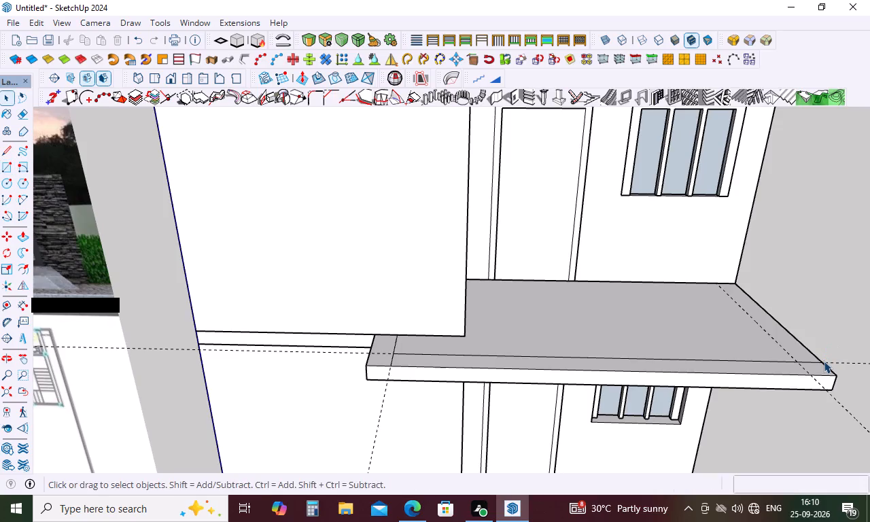
{"action": "key", "text": "r"}
{"action": "left_click", "coordinate": [720, 283]}
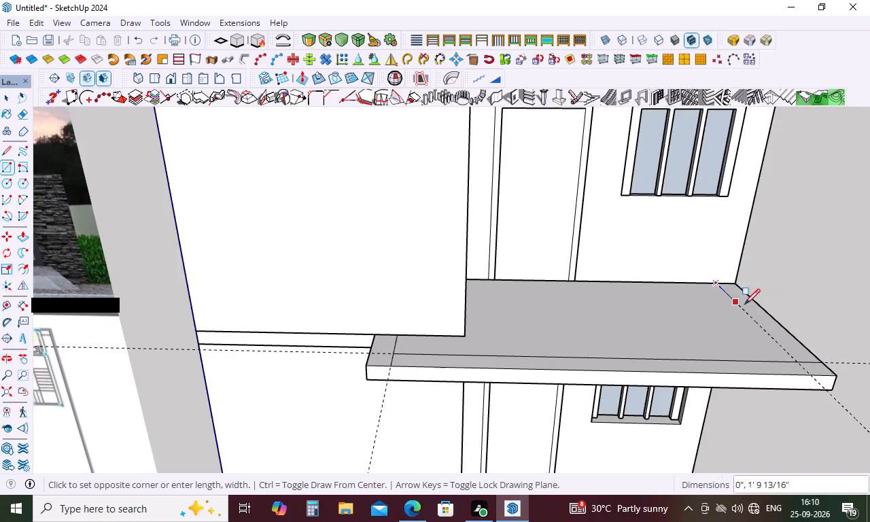
{"action": "left_click", "coordinate": [841, 375]}
{"action": "key", "text": "space"}
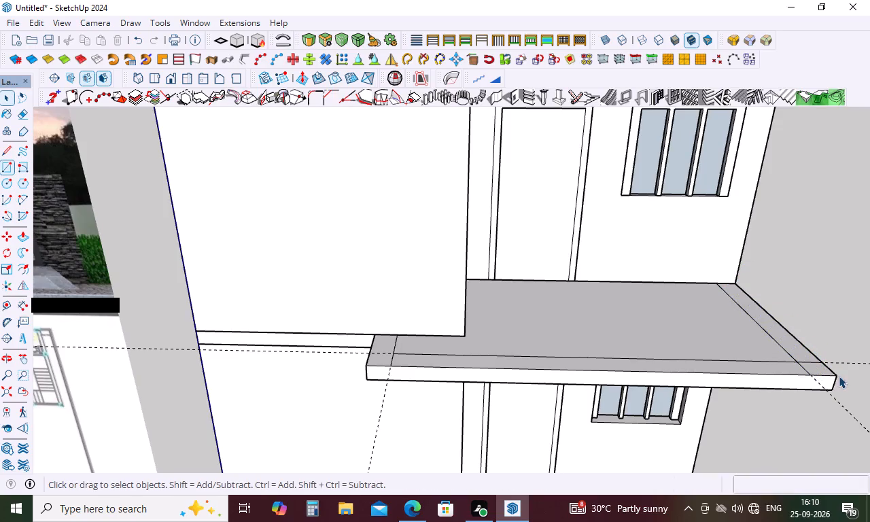
Erase the three guide lines around the balcony slab, keeping the slab's own edges.
{"action": "key", "text": "e"}
{"action": "scroll", "coordinate": [376, 356], "scroll_direction": "up", "scroll_amount": 3}
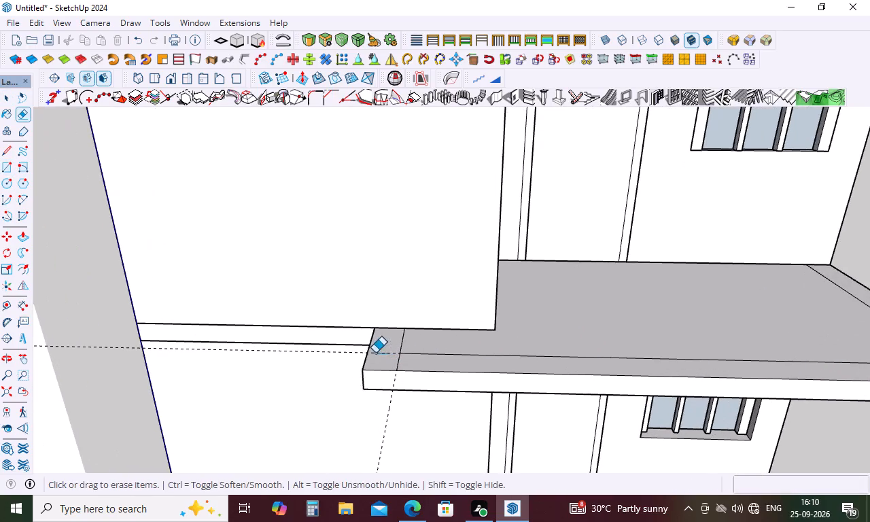
{"action": "left_click", "coordinate": [345, 354]}
{"action": "left_click", "coordinate": [395, 389]}
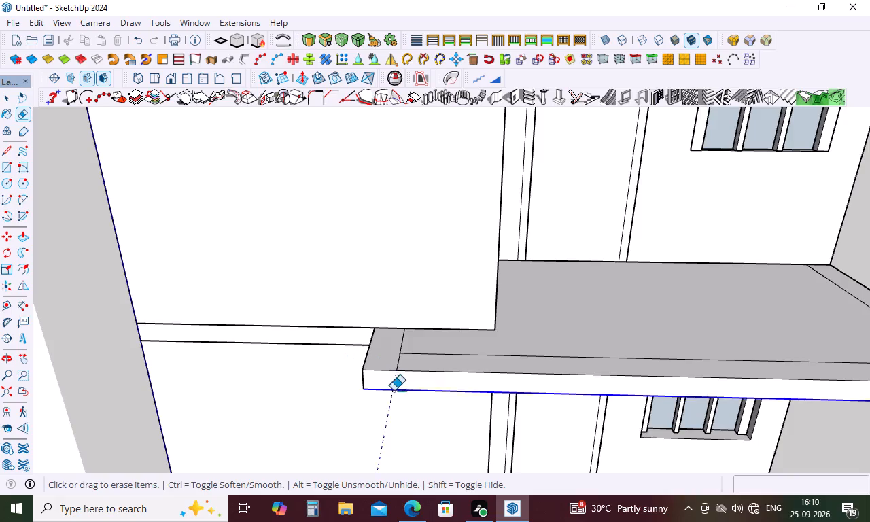
{"action": "key", "text": "ctrl+z"}
{"action": "scroll", "coordinate": [383, 355], "scroll_direction": "down", "scroll_amount": 4}
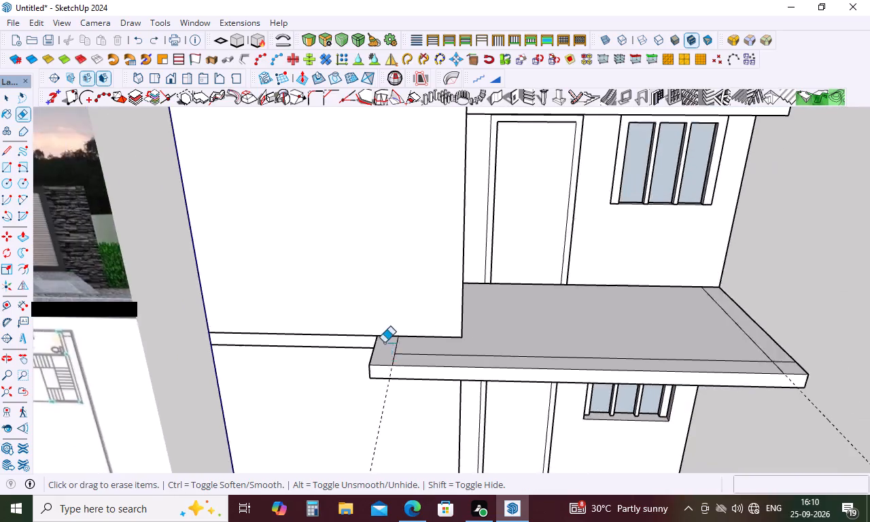
{"action": "scroll", "coordinate": [384, 343], "scroll_direction": "down", "scroll_amount": 10}
{"action": "middle_click_drag", "start_coordinate": [442, 396], "coordinate": [665, 389]}
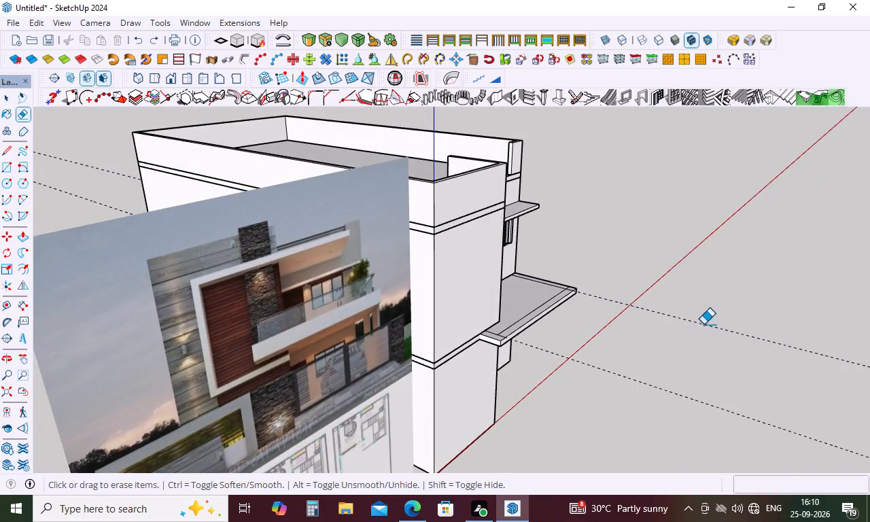
{"action": "left_click_drag", "start_coordinate": [703, 324], "coordinate": [701, 338]}
{"action": "left_click_drag", "start_coordinate": [676, 384], "coordinate": [665, 402]}
Erase the strip dividing lines at the slab's two front corners to merge them into one U-shaped border.
{"action": "scroll", "coordinate": [644, 350], "scroll_direction": "down", "scroll_amount": 5}
{"action": "middle_click_drag", "start_coordinate": [682, 314], "coordinate": [610, 389]}
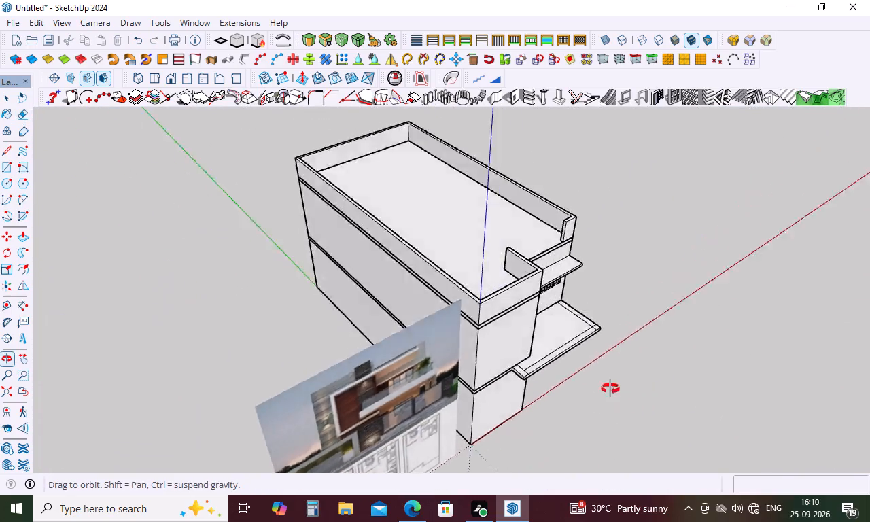
{"action": "middle_click_drag", "start_coordinate": [610, 389], "coordinate": [448, 415]}
{"action": "scroll", "coordinate": [435, 404], "scroll_direction": "up", "scroll_amount": 9}
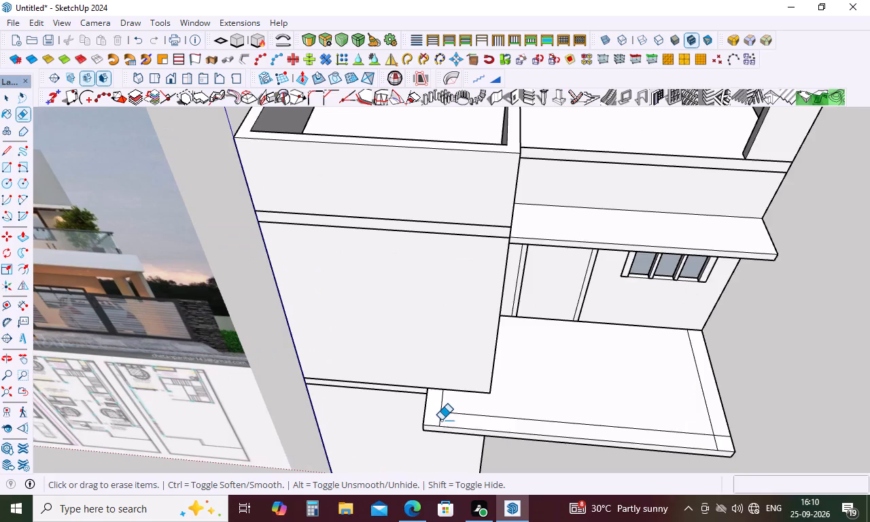
{"action": "left_click", "coordinate": [441, 420]}
{"action": "left_click", "coordinate": [719, 436]}
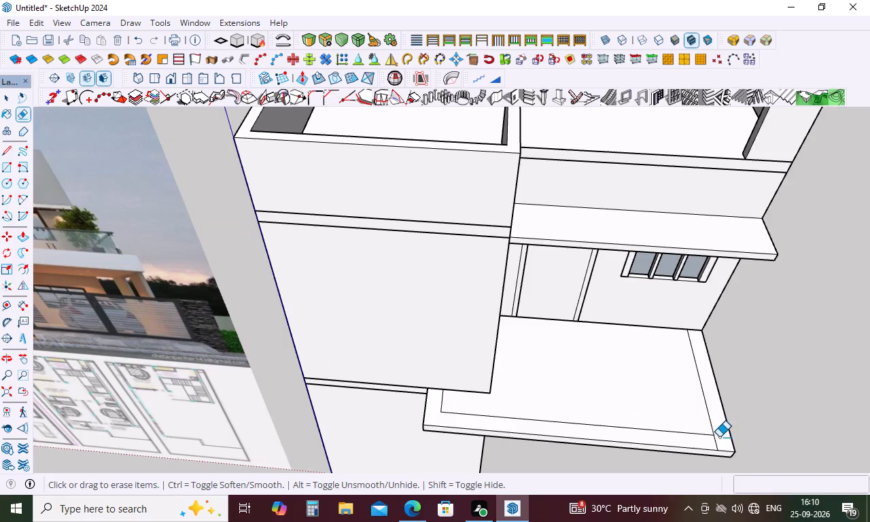
{"action": "left_click_drag", "start_coordinate": [718, 441], "coordinate": [712, 447]}
{"action": "key", "text": "Escape"}
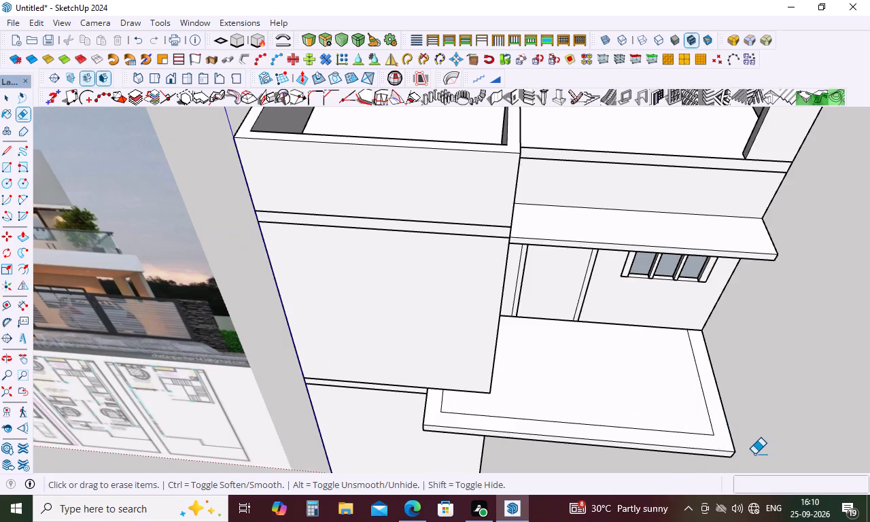
Push/Pull the U-shaped border on the balcony slab up 1' to form the parapet wall.
{"action": "key", "text": "p"}
{"action": "left_click", "coordinate": [678, 433]}
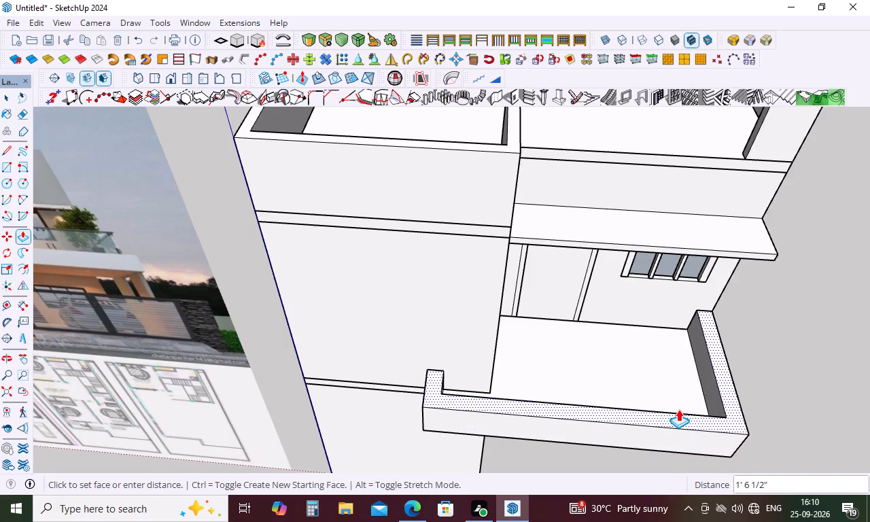
{"action": "middle_click_drag", "start_coordinate": [680, 407], "coordinate": [668, 217]}
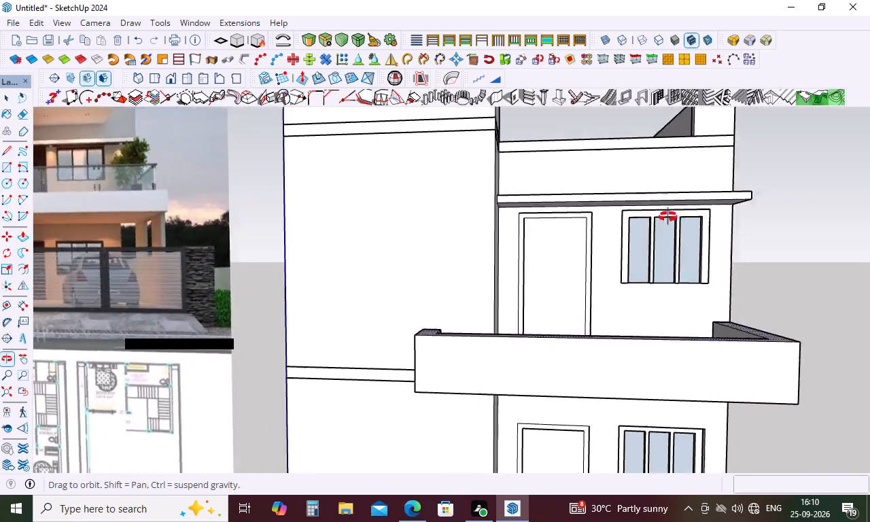
{"action": "middle_click_drag", "start_coordinate": [668, 217], "coordinate": [666, 211]}
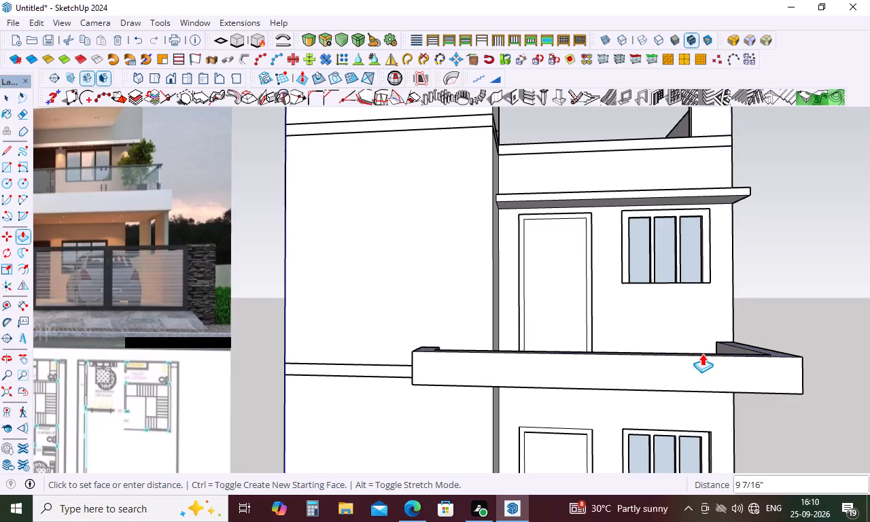
{"action": "type", "text": "1'"}
{"action": "key", "text": "Return"}
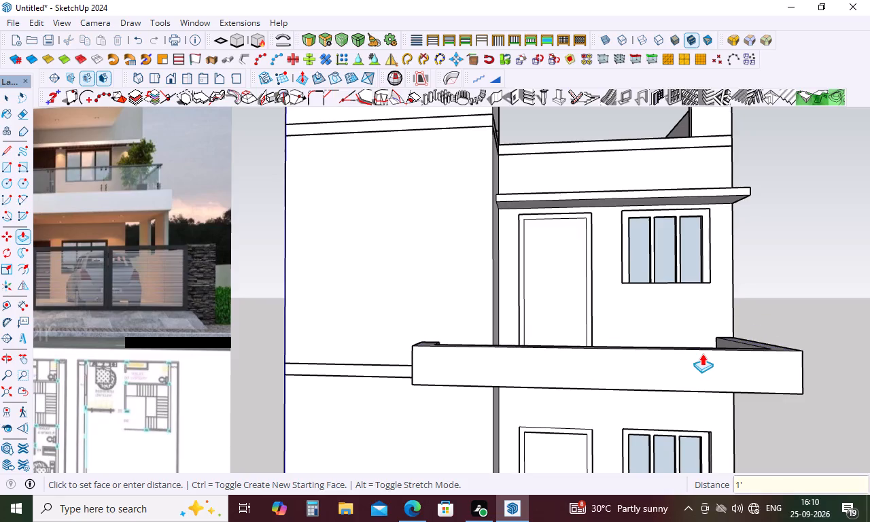
Examine the balcony parapet and the whole front facade from several angles against the reference elevation.
{"action": "scroll", "coordinate": [670, 303], "scroll_direction": "down", "scroll_amount": 8}
{"action": "middle_click_drag", "start_coordinate": [747, 365], "coordinate": [712, 328]}
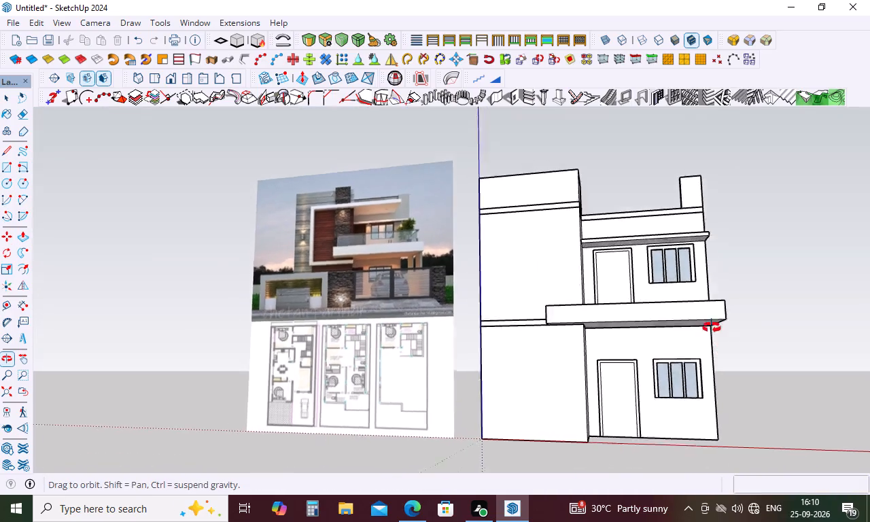
{"action": "middle_click_drag", "start_coordinate": [712, 328], "coordinate": [702, 379]}
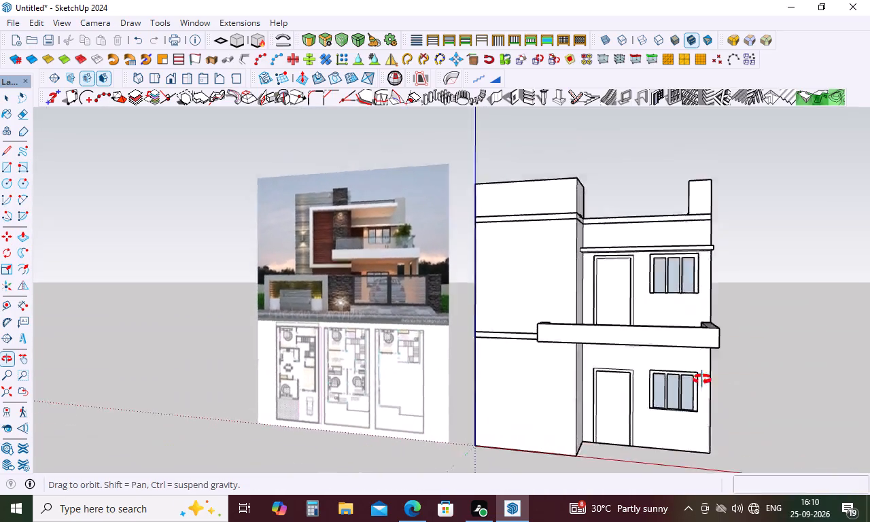
{"action": "middle_click_drag", "start_coordinate": [702, 379], "coordinate": [737, 413]}
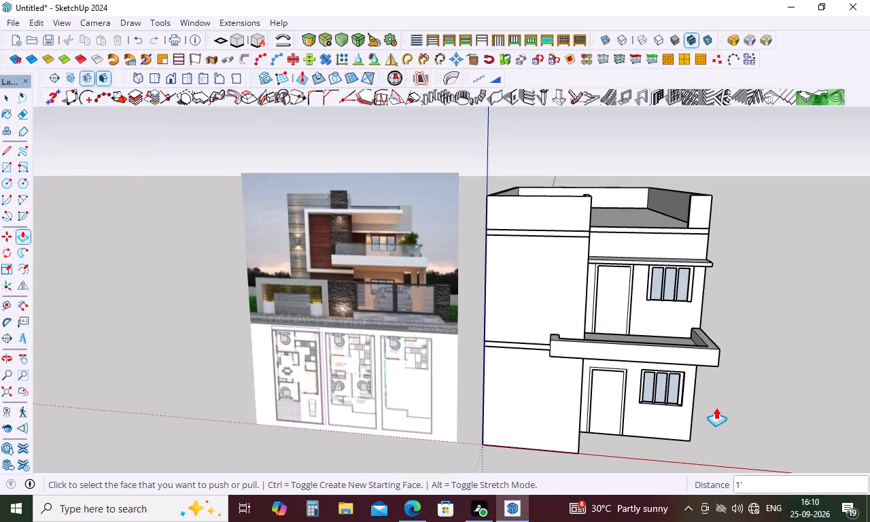
{"action": "key", "text": "Escape"}
{"action": "middle_click_drag", "start_coordinate": [751, 385], "coordinate": [719, 285]}
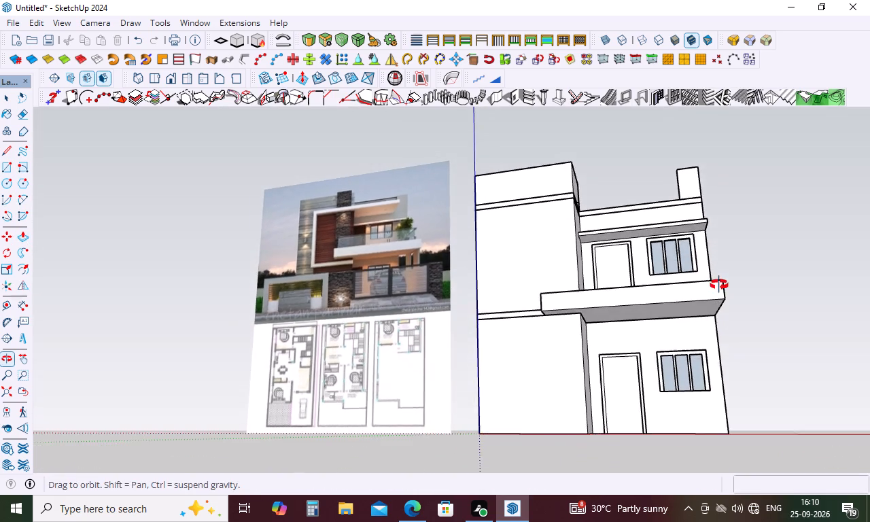
{"action": "middle_click_drag", "start_coordinate": [719, 285], "coordinate": [557, 307]}
{"action": "middle_click_drag", "start_coordinate": [557, 311], "coordinate": [770, 343]}
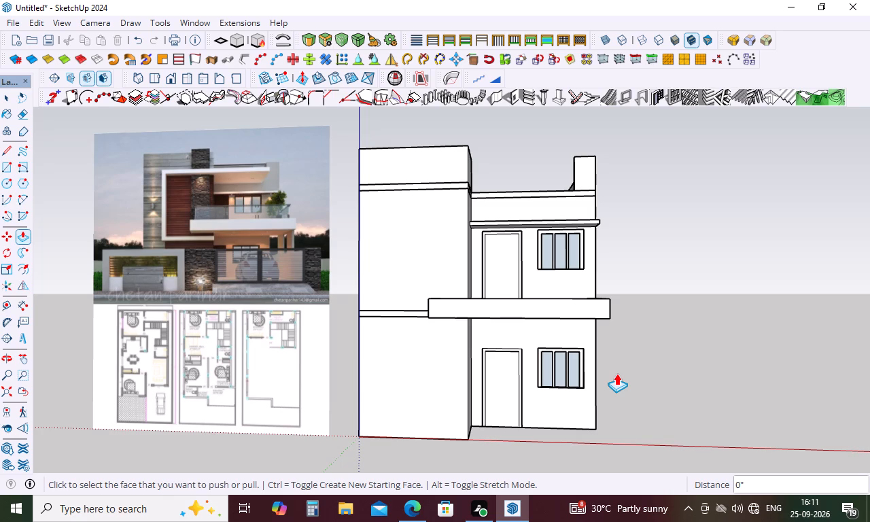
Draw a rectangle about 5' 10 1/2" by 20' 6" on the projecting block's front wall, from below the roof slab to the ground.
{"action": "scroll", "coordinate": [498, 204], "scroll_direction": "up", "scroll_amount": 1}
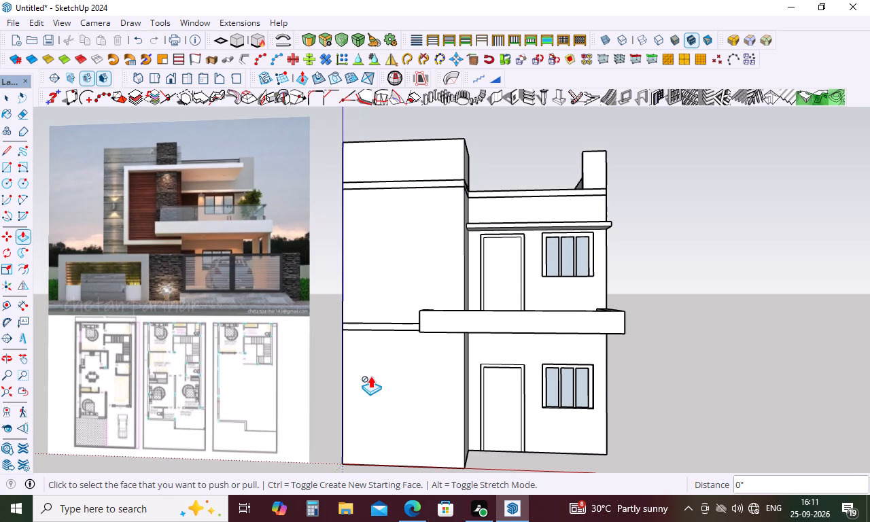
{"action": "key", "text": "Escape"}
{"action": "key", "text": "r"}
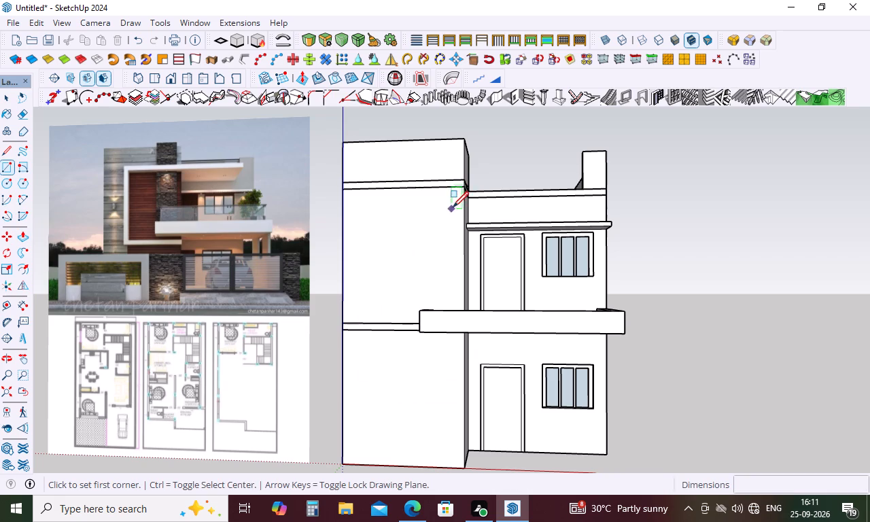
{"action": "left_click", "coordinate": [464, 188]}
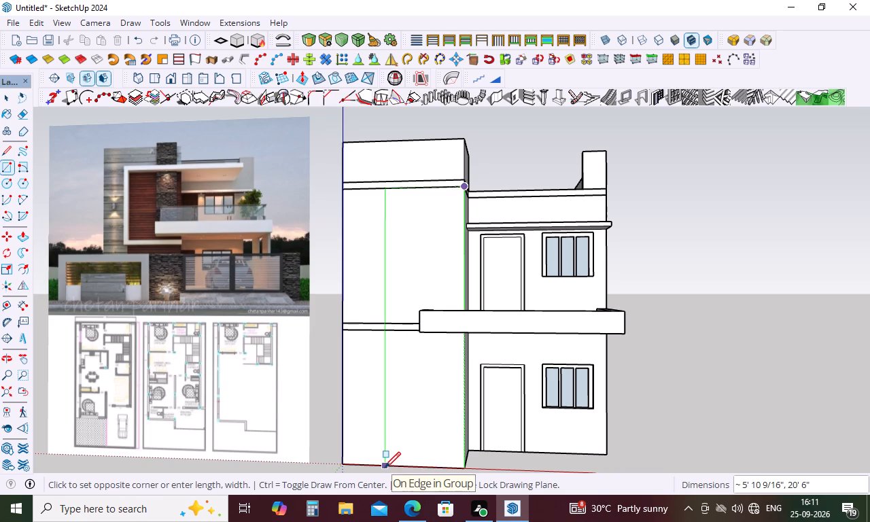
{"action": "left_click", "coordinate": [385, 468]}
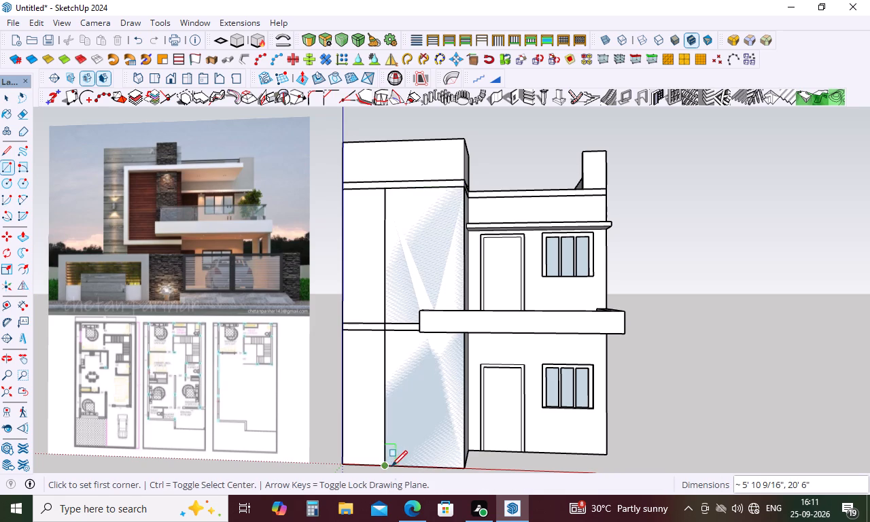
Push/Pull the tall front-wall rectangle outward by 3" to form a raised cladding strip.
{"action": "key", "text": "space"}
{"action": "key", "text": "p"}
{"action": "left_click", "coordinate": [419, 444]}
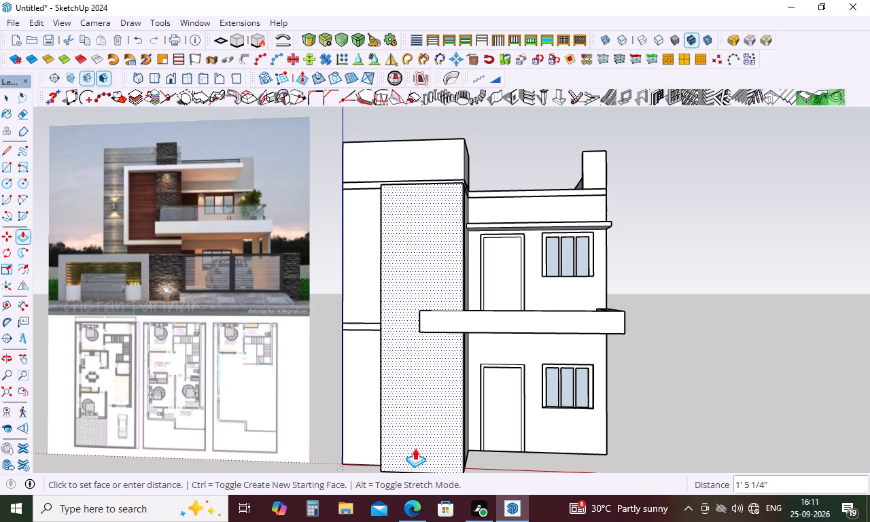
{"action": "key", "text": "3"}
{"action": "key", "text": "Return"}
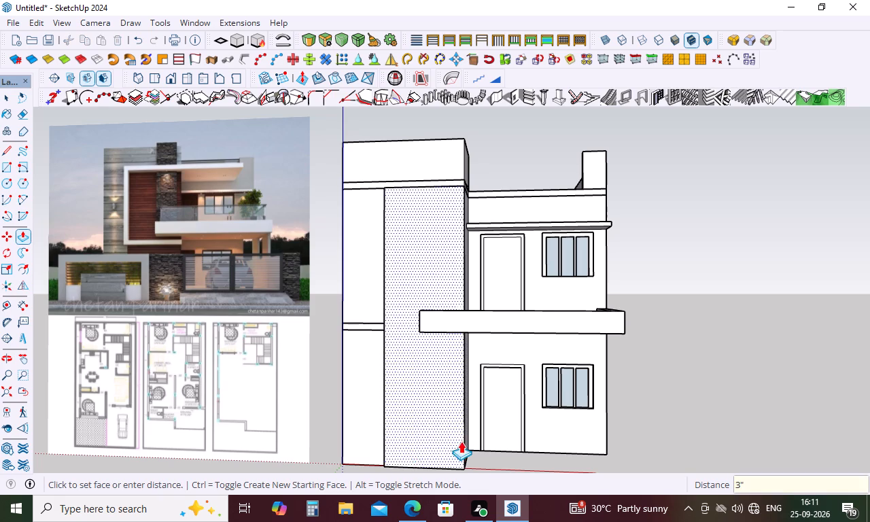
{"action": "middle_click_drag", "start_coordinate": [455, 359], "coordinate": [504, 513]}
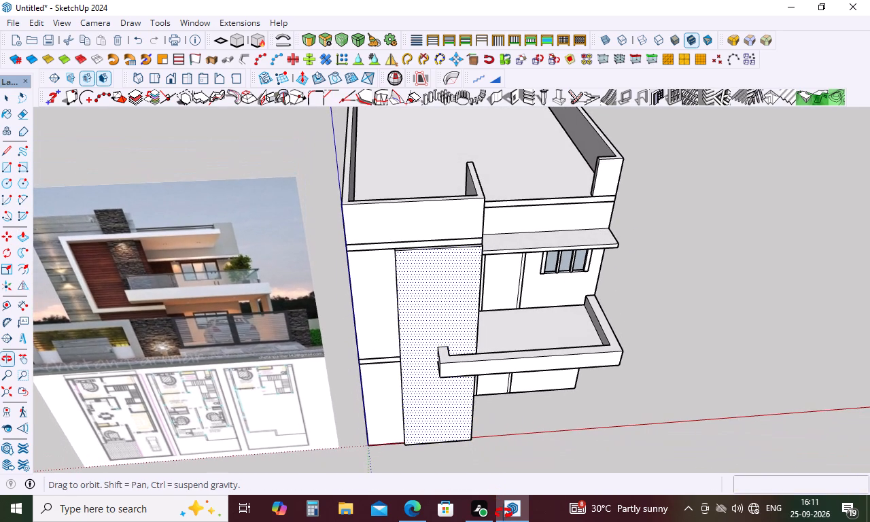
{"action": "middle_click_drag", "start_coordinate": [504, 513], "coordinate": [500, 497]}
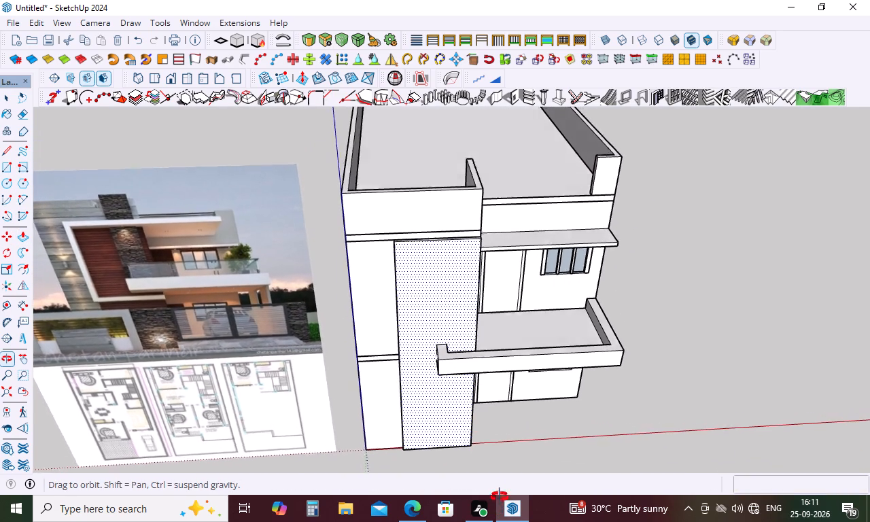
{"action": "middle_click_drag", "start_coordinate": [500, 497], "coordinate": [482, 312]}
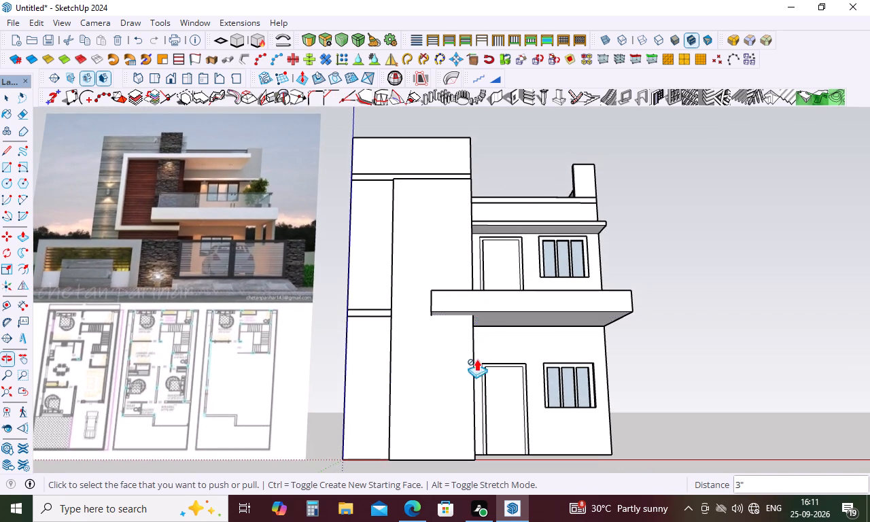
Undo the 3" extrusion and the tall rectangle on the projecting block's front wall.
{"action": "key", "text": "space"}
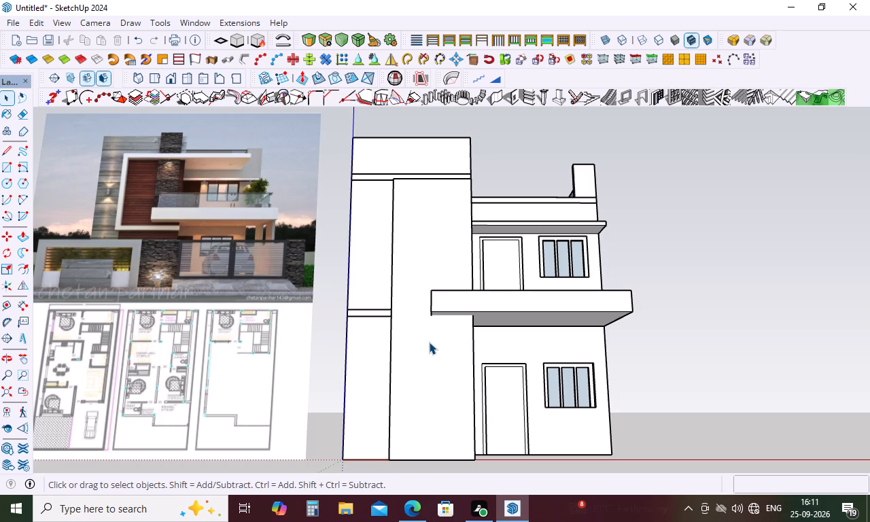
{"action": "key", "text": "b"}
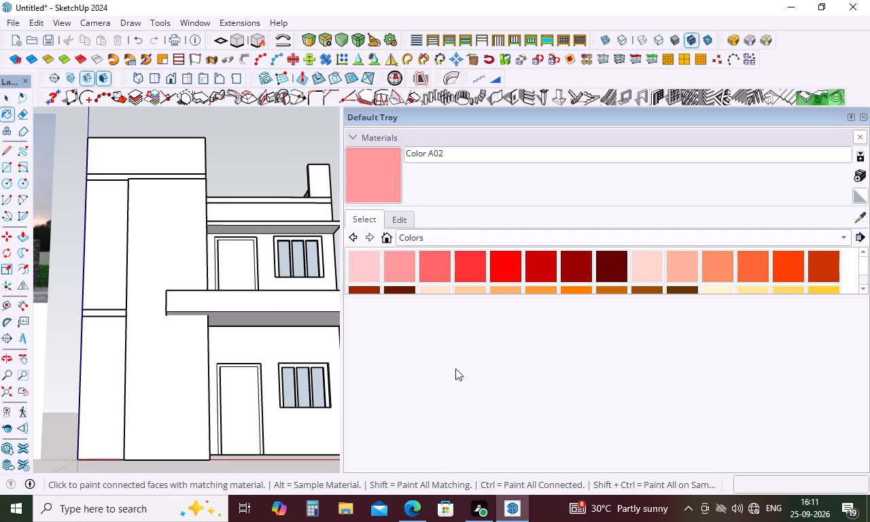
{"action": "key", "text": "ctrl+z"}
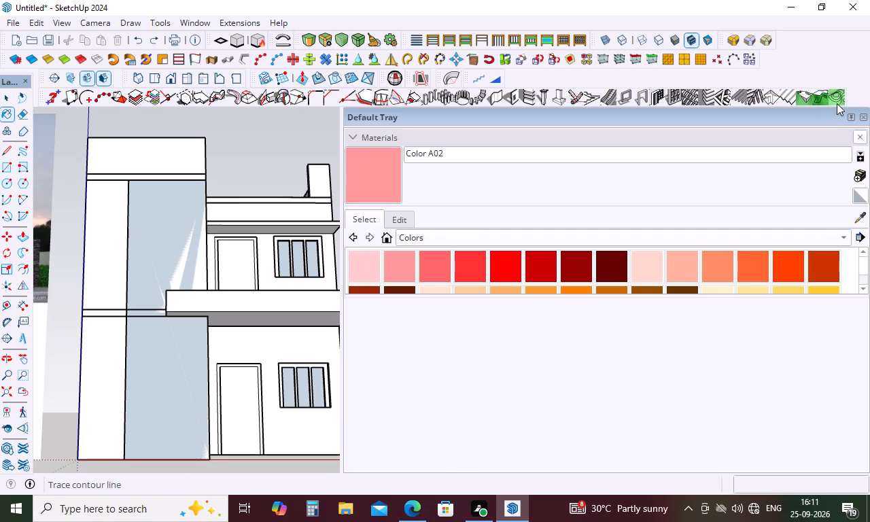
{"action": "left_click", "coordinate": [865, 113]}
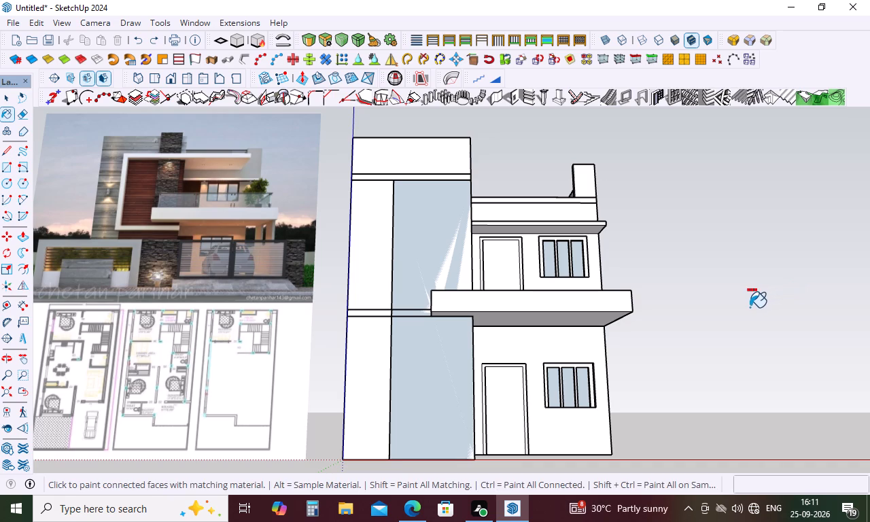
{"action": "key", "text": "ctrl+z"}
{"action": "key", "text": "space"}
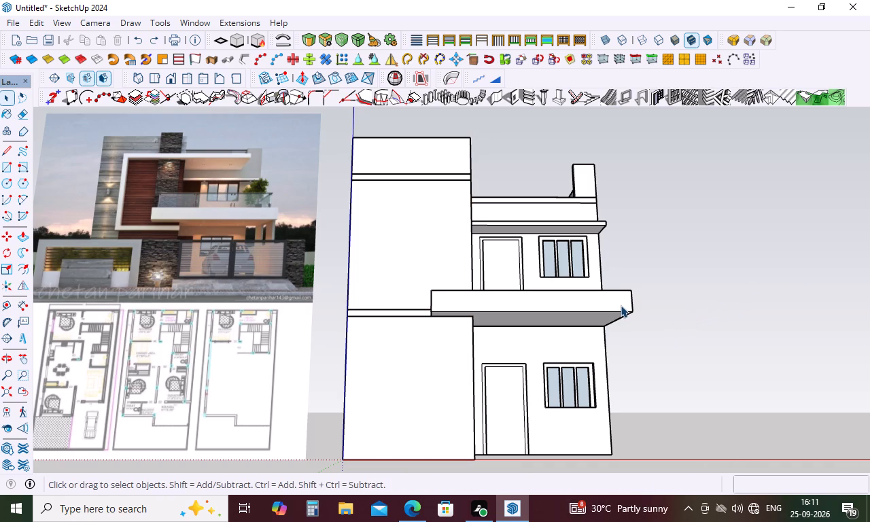
Select all connected geometry of the balcony slab with its parapet and make it a group.
{"action": "triple_click", "coordinate": [619, 305]}
{"action": "triple_click", "coordinate": [619, 305]}
{"action": "triple_click", "coordinate": [619, 305]}
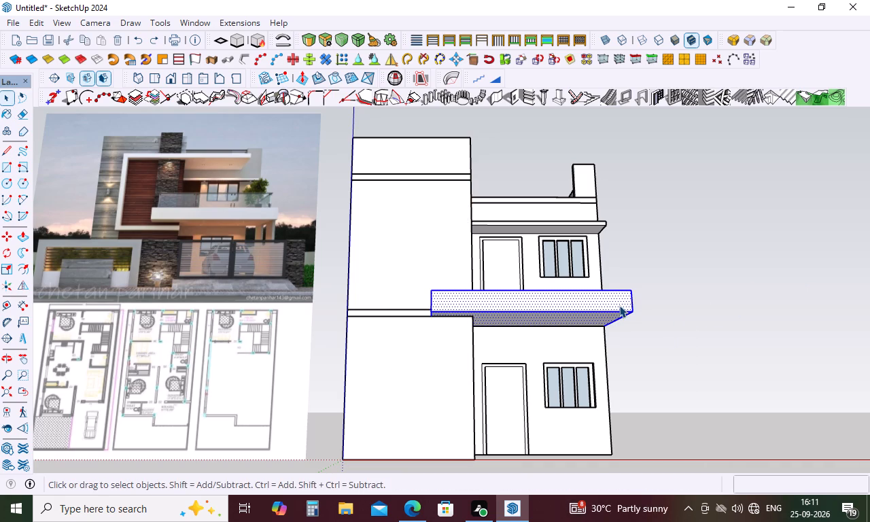
{"action": "double_click", "coordinate": [619, 305]}
{"action": "right_click", "coordinate": [614, 302]}
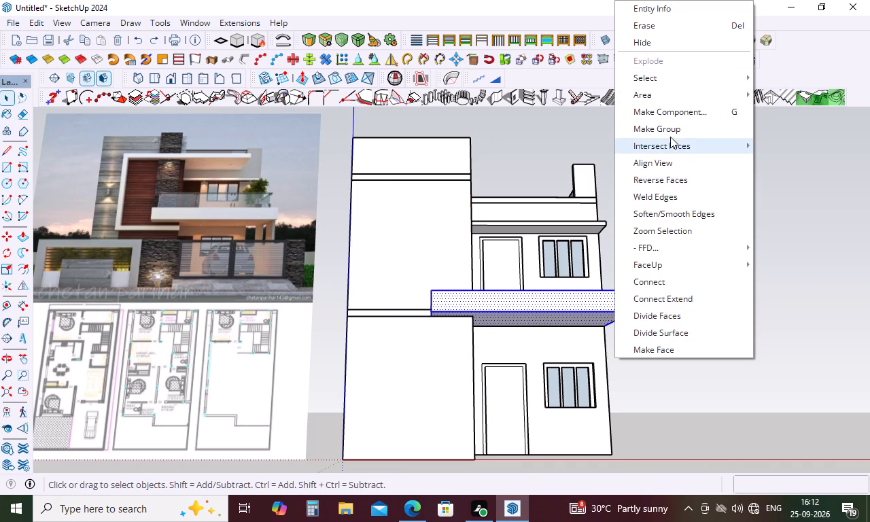
{"action": "left_click", "coordinate": [672, 132]}
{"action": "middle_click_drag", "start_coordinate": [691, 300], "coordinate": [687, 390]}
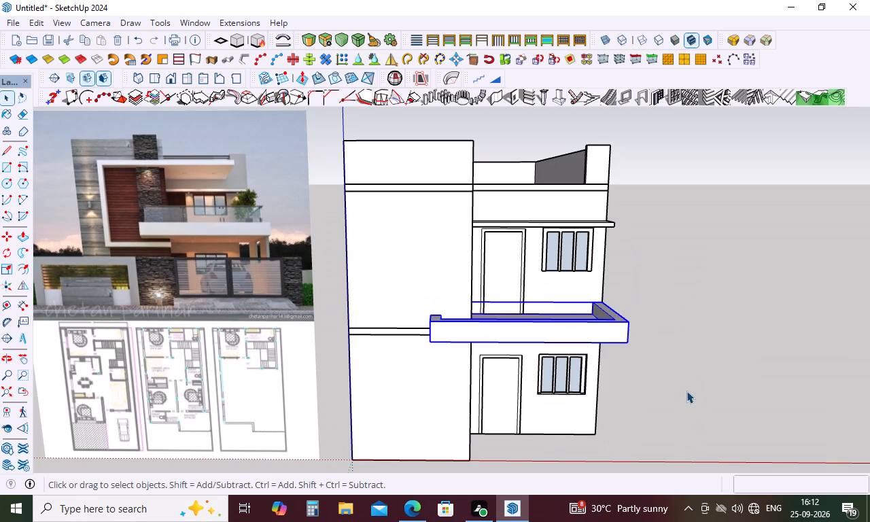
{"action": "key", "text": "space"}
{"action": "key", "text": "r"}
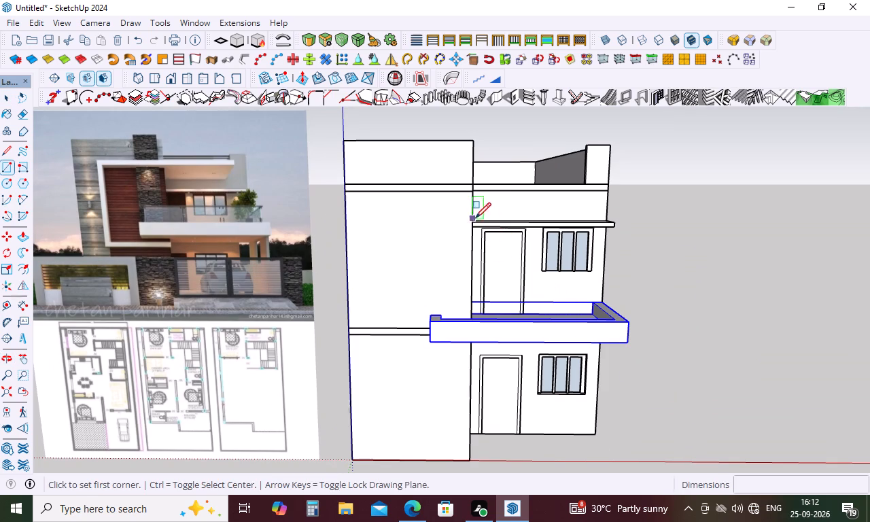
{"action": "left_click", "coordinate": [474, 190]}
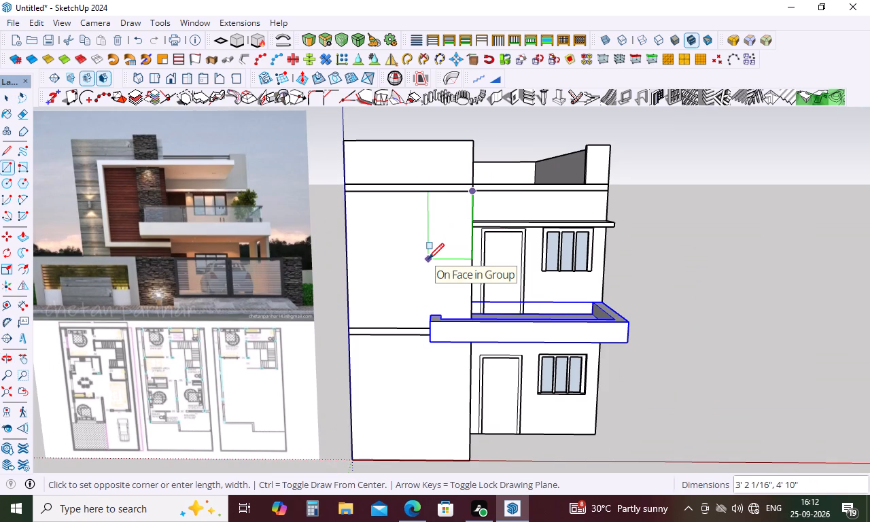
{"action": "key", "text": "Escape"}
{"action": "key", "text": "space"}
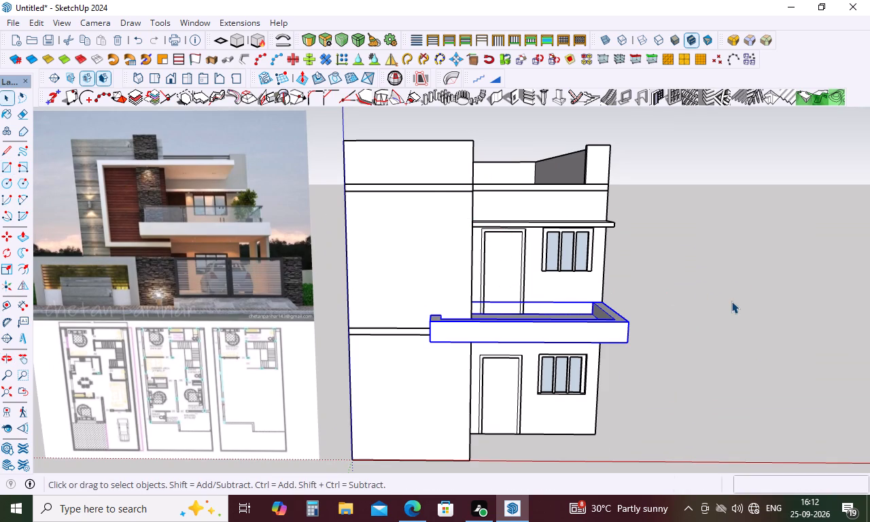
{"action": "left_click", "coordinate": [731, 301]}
Draw a rectangle about 5' 10" by 20' 6" on the projecting block's front wall, from its balcony-side corner below the roof slab to the ground.
{"action": "key", "text": "r"}
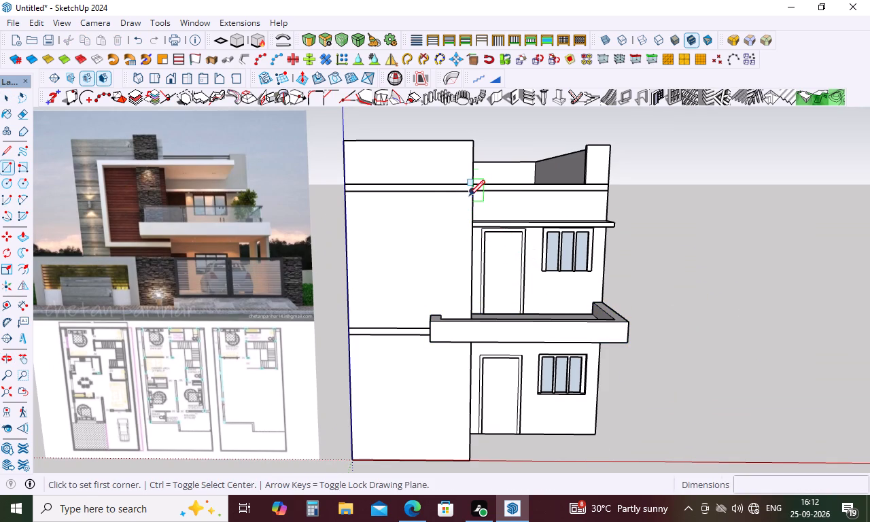
{"action": "left_click", "coordinate": [471, 194]}
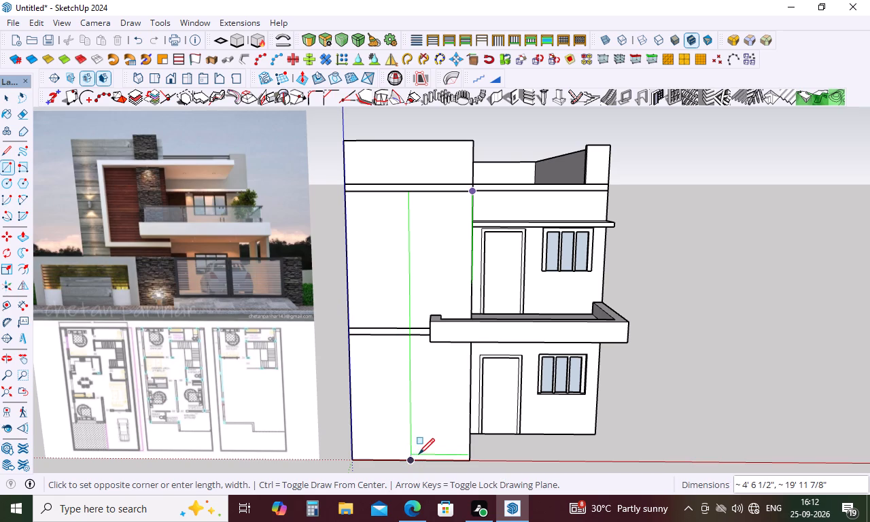
{"action": "middle_click_drag", "start_coordinate": [419, 454], "coordinate": [423, 409]}
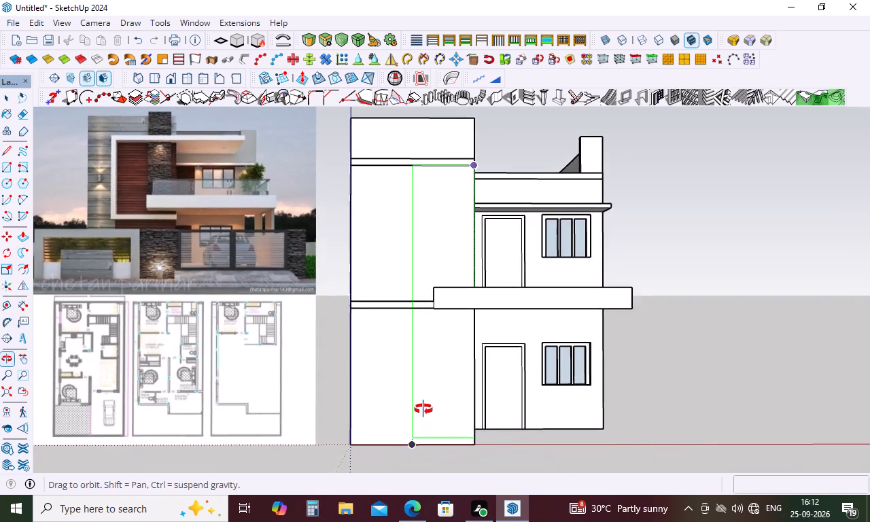
{"action": "middle_click_drag", "start_coordinate": [423, 409], "coordinate": [422, 395]}
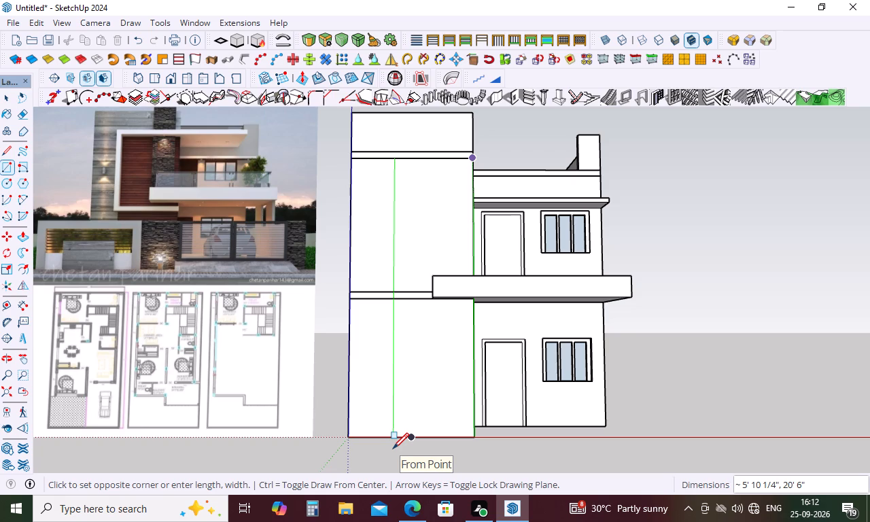
{"action": "left_click", "coordinate": [393, 449]}
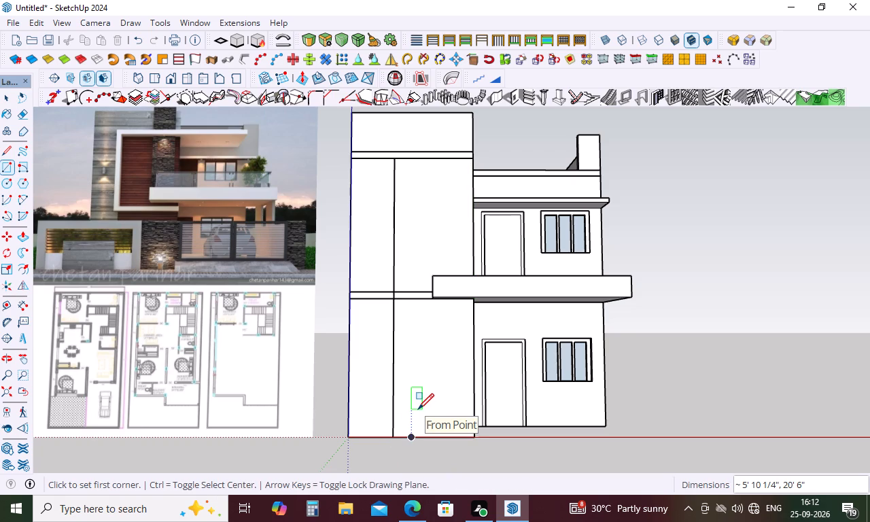
Push/Pull the tall rectangle on the projecting block's front wall outward by 1" to form a raised cladding strip.
{"action": "key", "text": "space"}
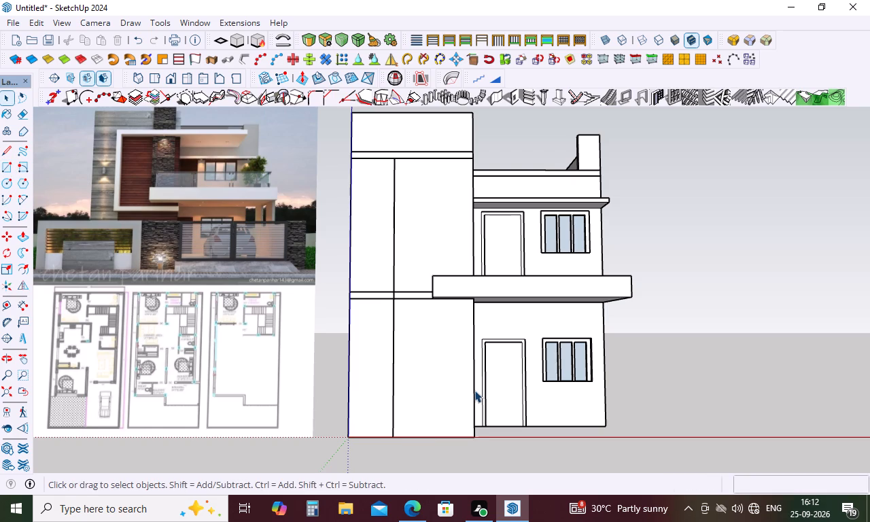
{"action": "key", "text": "p"}
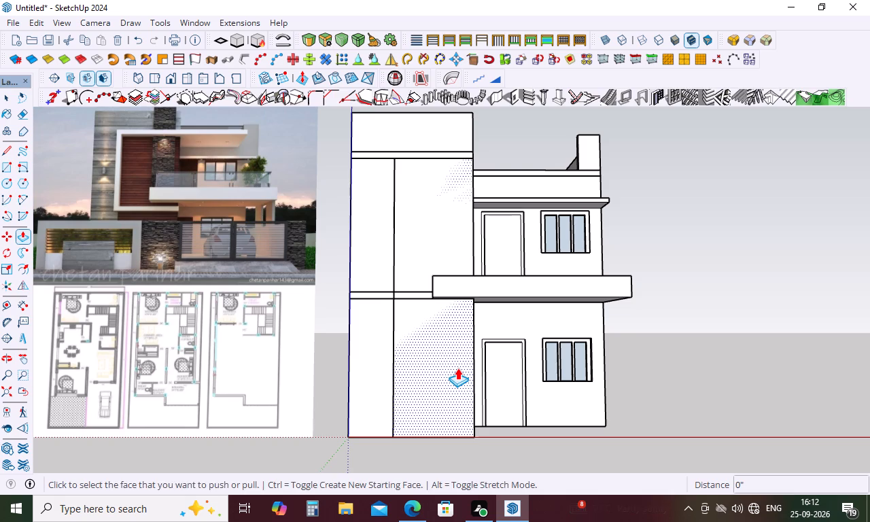
{"action": "left_click", "coordinate": [457, 368]}
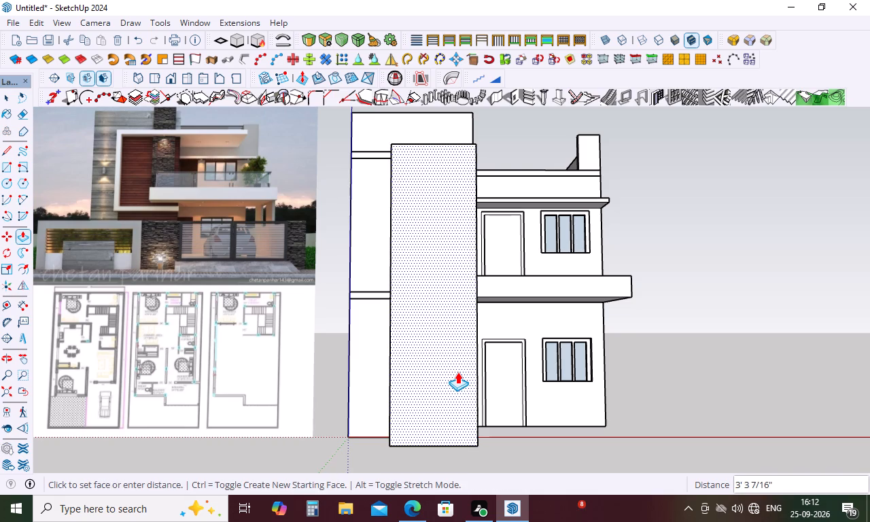
{"action": "key", "text": "1"}
{"action": "key", "text": "Return"}
{"action": "key", "text": "space"}
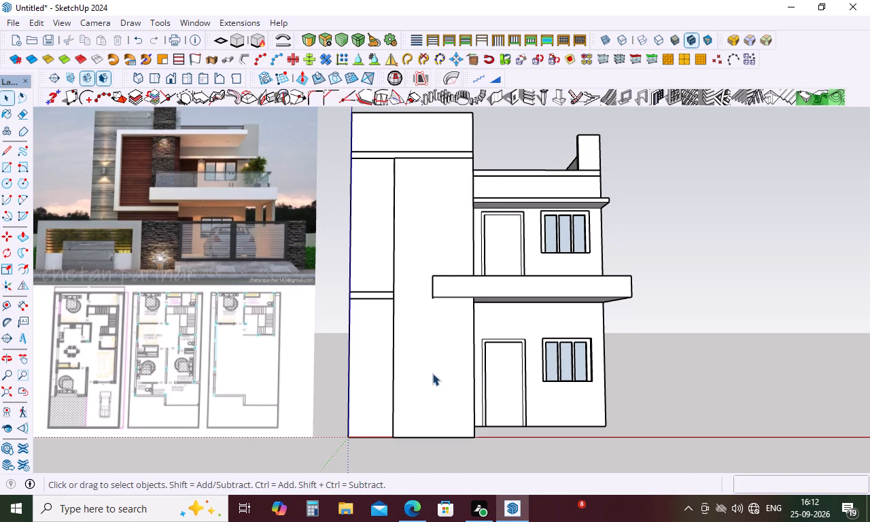
Select all connected geometry of the raised cladding strip and make it a group.
{"action": "triple_click", "coordinate": [438, 367]}
{"action": "left_click", "coordinate": [438, 367]}
{"action": "right_click", "coordinate": [436, 366]}
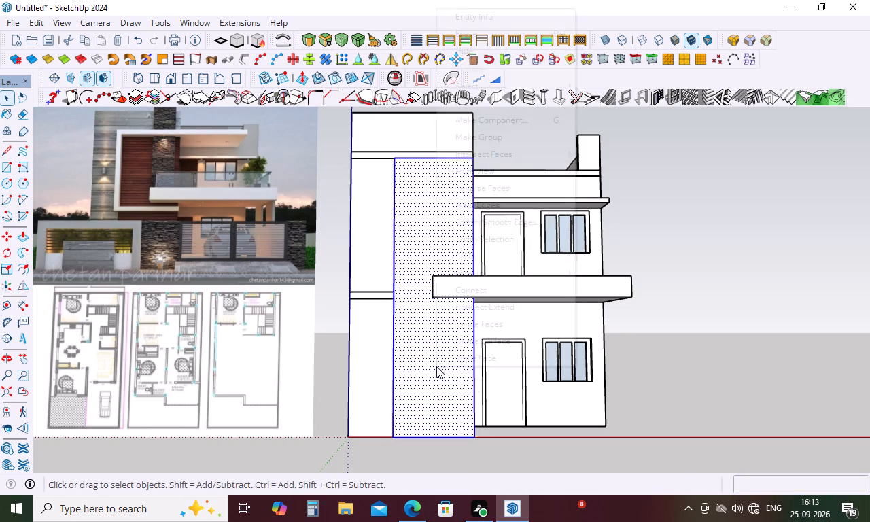
{"action": "left_click", "coordinate": [495, 139]}
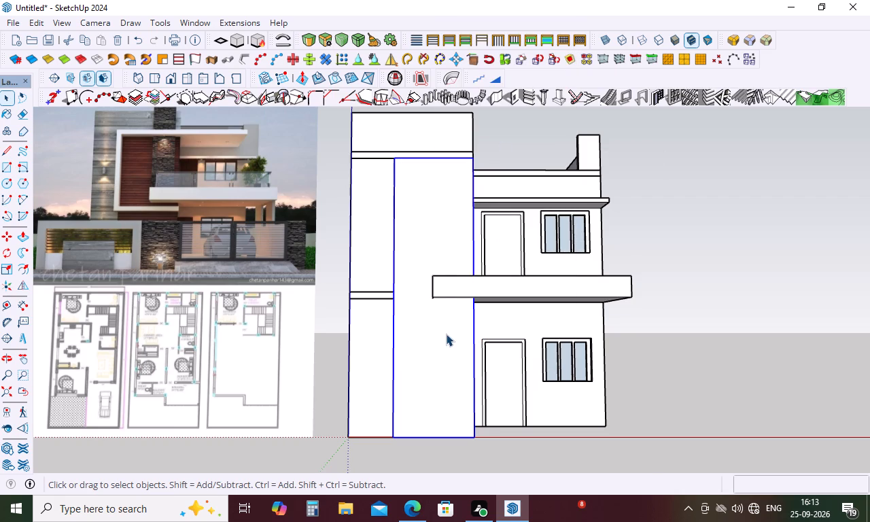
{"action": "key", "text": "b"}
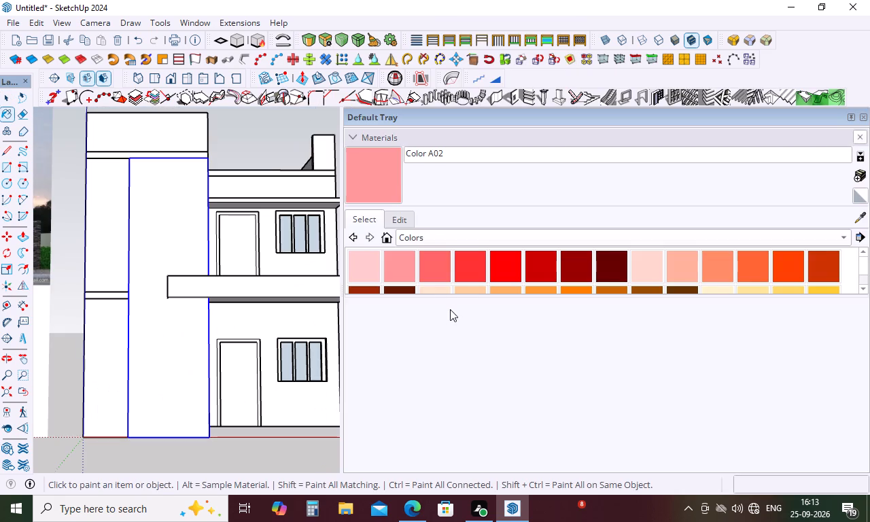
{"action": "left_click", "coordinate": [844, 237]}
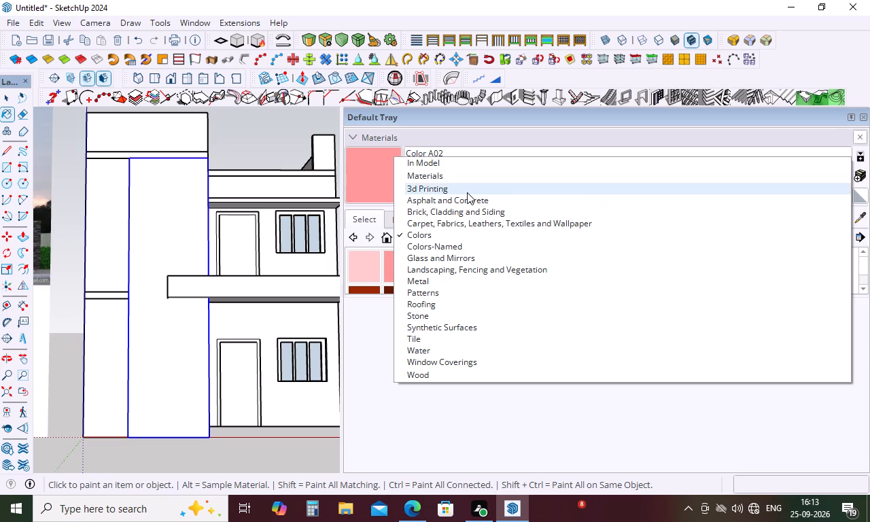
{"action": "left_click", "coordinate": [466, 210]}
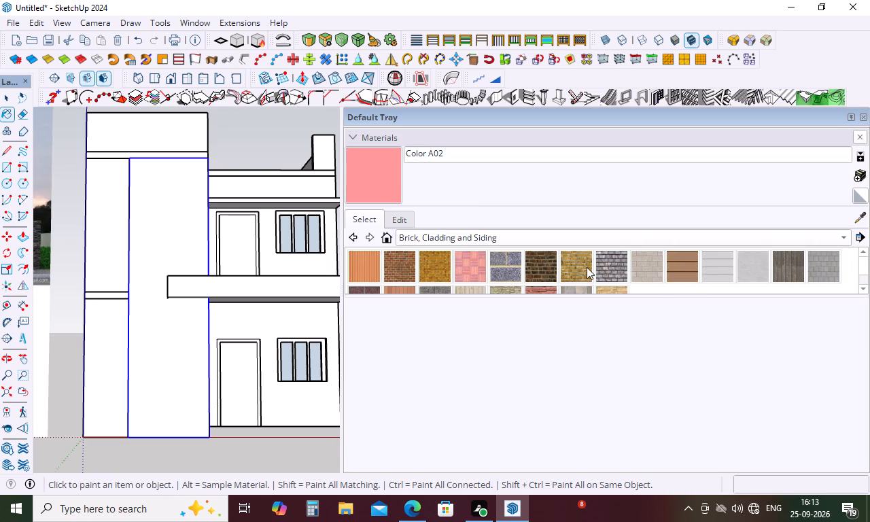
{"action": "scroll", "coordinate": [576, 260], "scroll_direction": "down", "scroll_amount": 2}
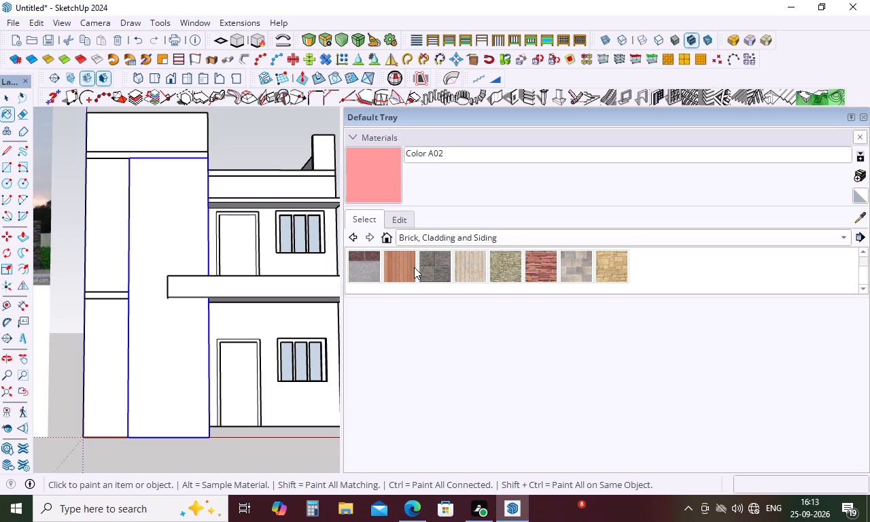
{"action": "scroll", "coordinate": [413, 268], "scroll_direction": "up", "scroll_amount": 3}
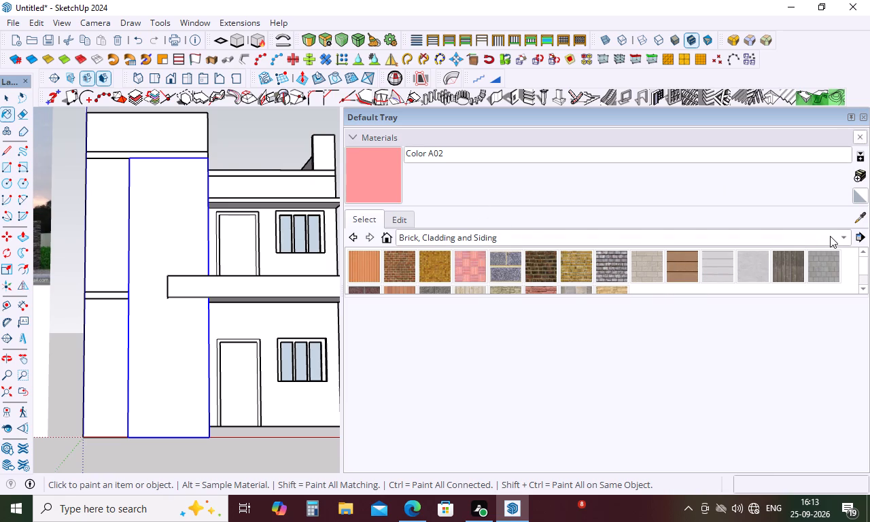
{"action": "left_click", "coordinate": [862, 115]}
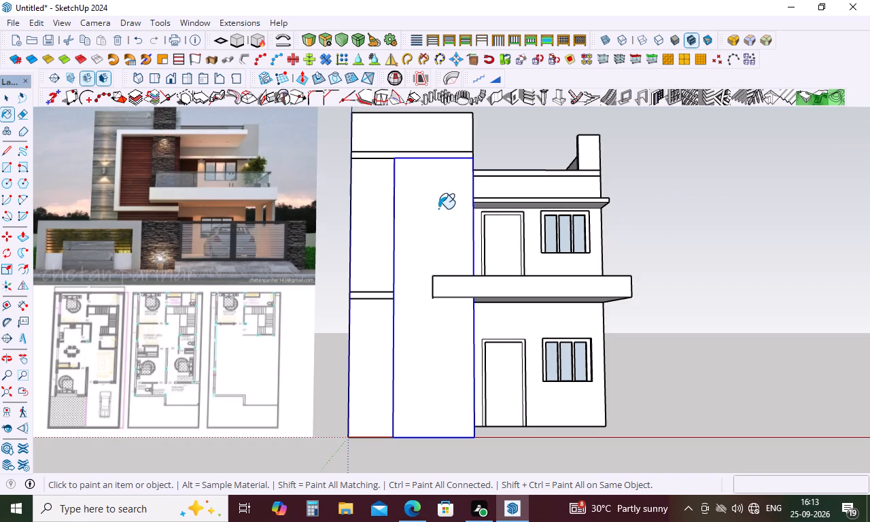
Inside the cladding strip group, create 30 horizontal grooves on the front face from its bottom corner upward, with softened edges, and leave the group.
{"action": "key", "text": "space"}
{"action": "double_click", "coordinate": [446, 222]}
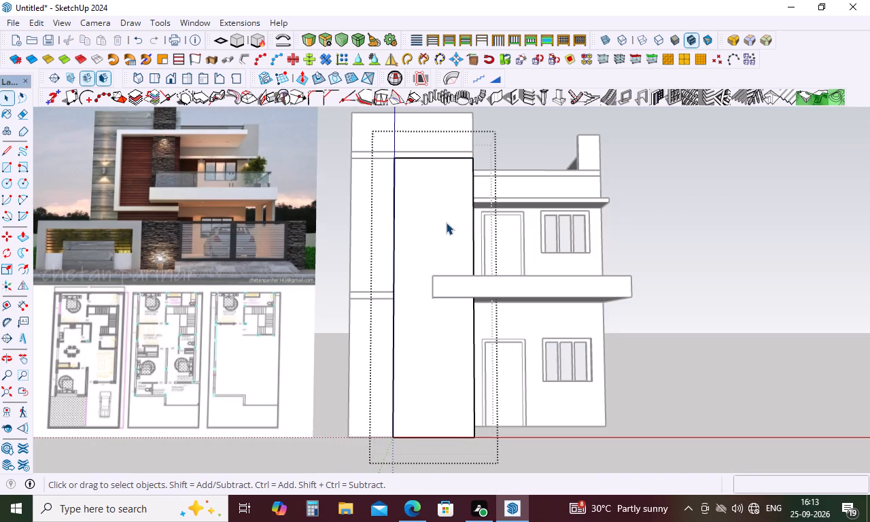
{"action": "left_click", "coordinate": [532, 94]}
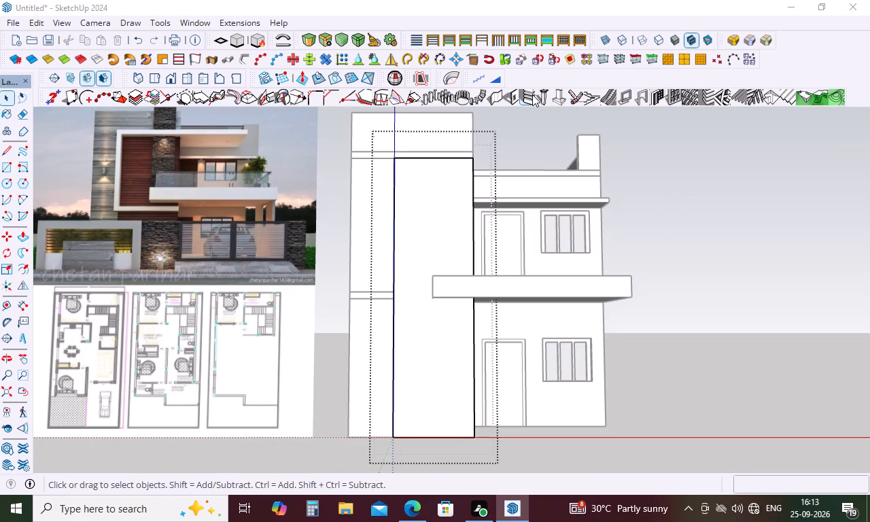
{"action": "left_click", "coordinate": [521, 260]}
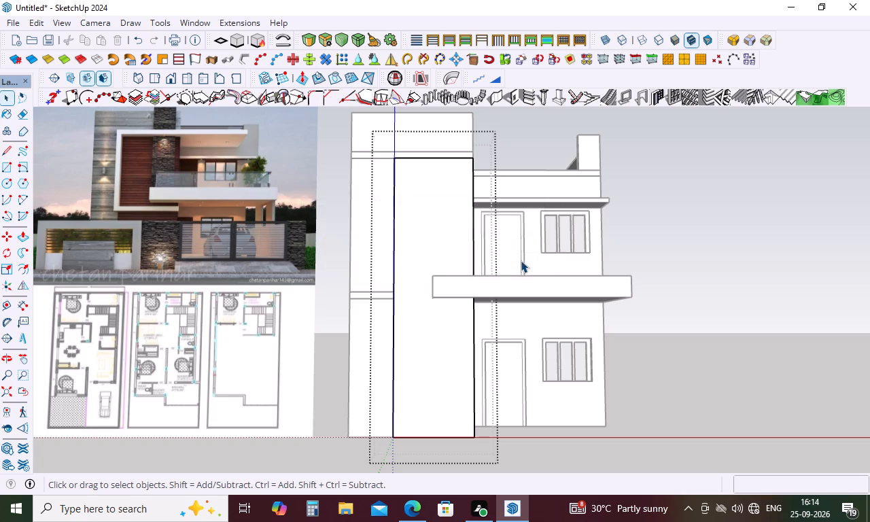
{"action": "left_click", "coordinate": [529, 101]}
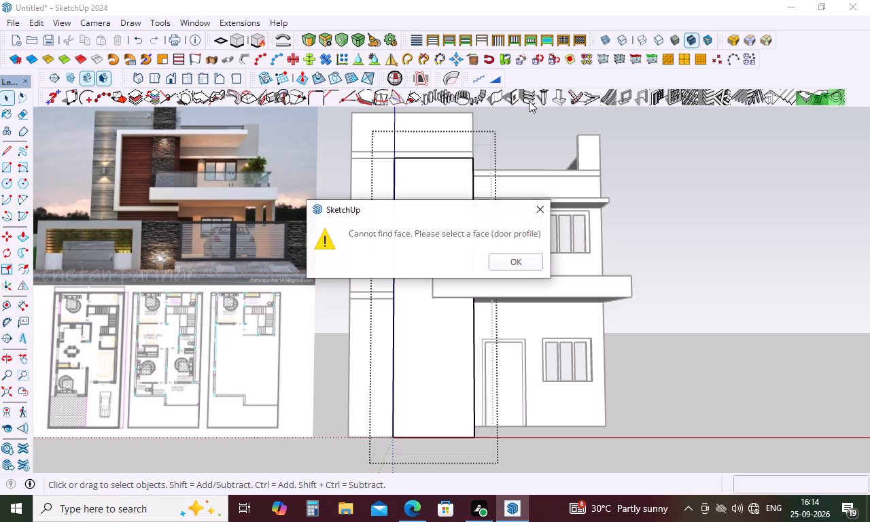
{"action": "left_click", "coordinate": [532, 255]}
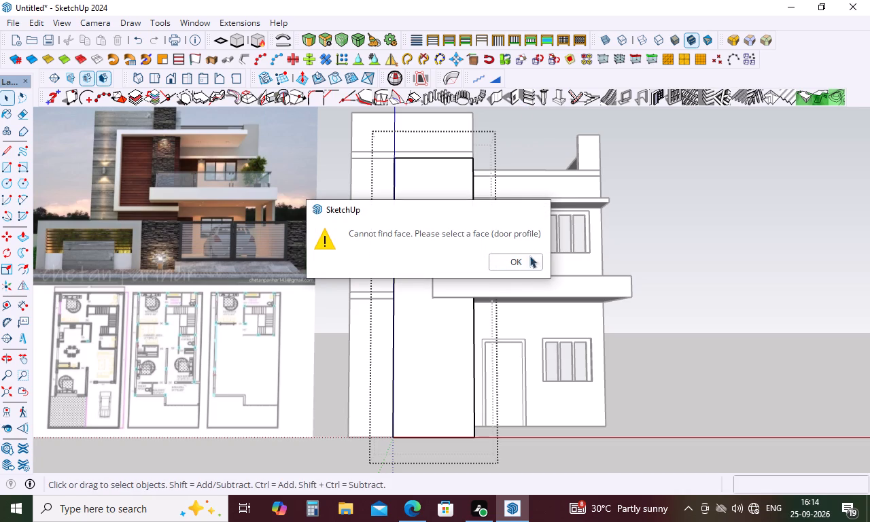
{"action": "left_click", "coordinate": [428, 326]}
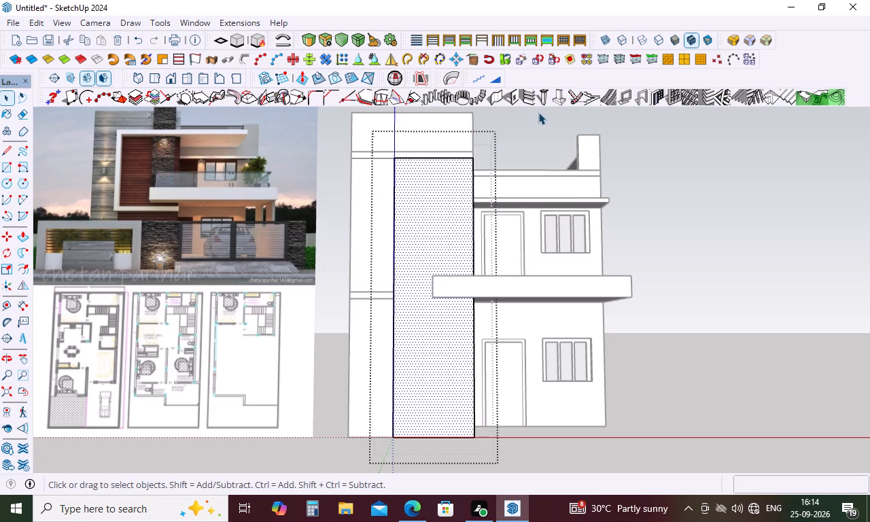
{"action": "left_click", "coordinate": [532, 98]}
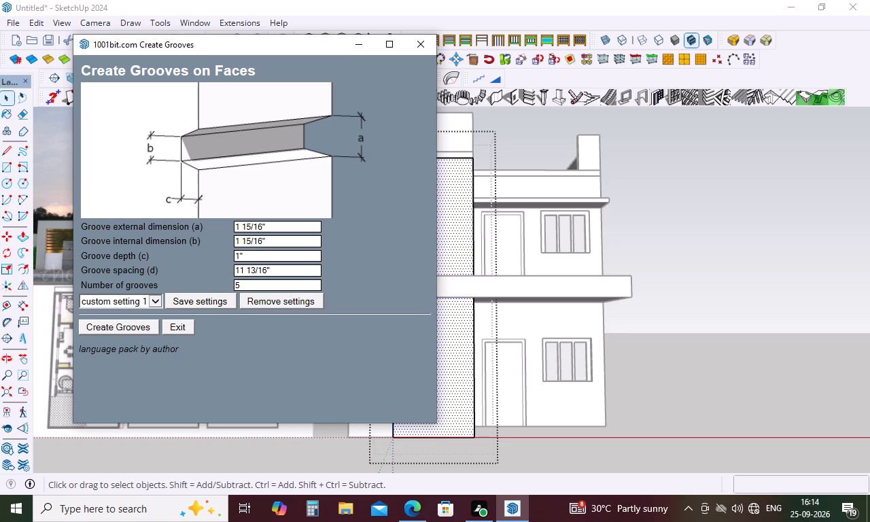
{"action": "left_click", "coordinate": [260, 288]}
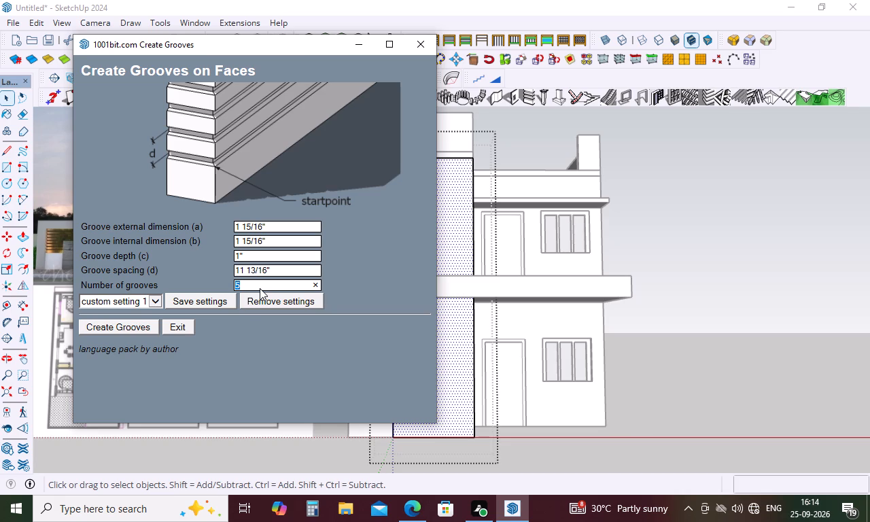
{"action": "key", "text": "BackSpace"}
{"action": "type", "text": "30"}
{"action": "left_click", "coordinate": [143, 329]}
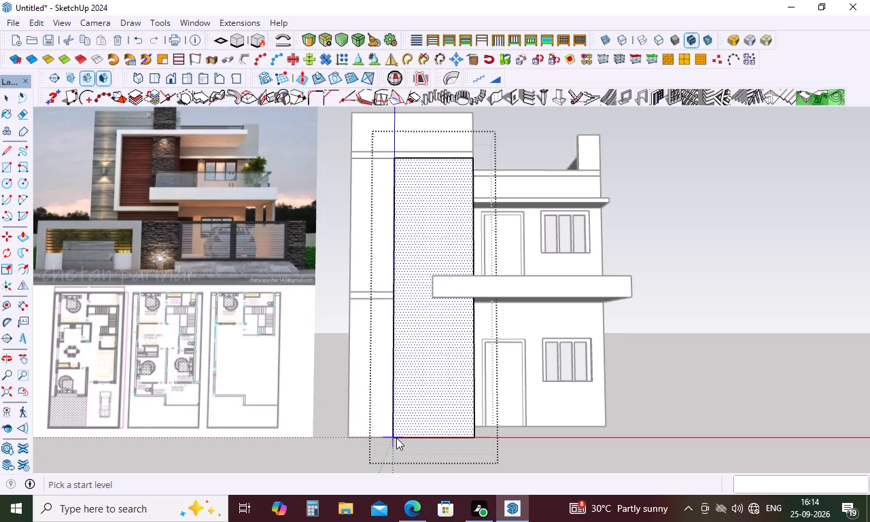
{"action": "left_click", "coordinate": [396, 438]}
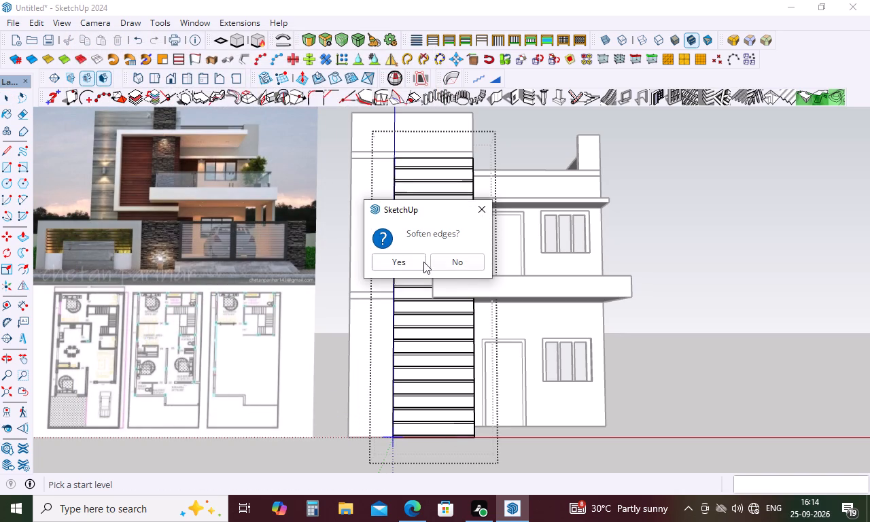
{"action": "left_click", "coordinate": [419, 262]}
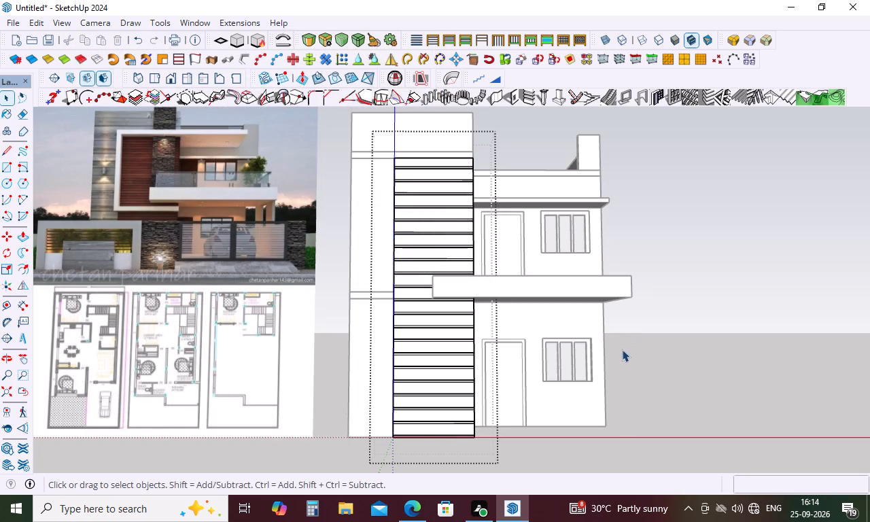
{"action": "key", "text": "space"}
{"action": "left_click", "coordinate": [458, 362]}
{"action": "left_click", "coordinate": [406, 198]}
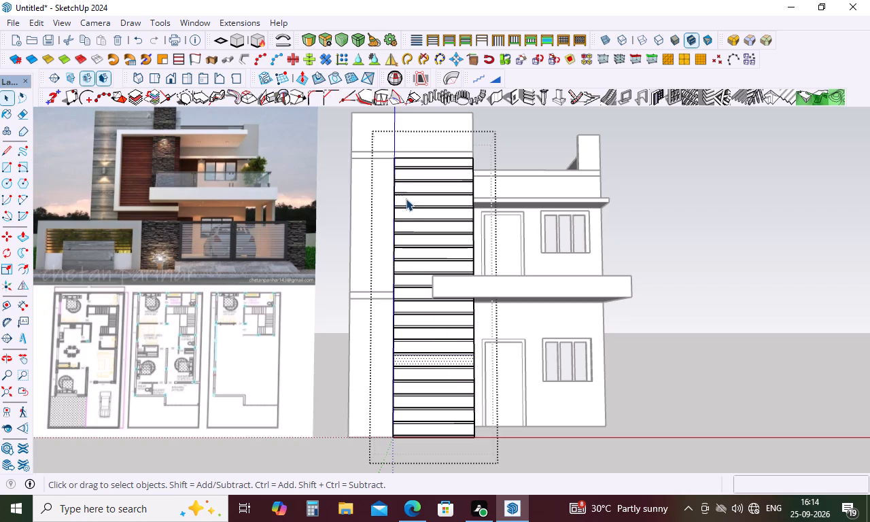
{"action": "left_click", "coordinate": [719, 354]}
Paint the grooved cladding strip group with Wood Veneer 01 from the Wood materials.
{"action": "key", "text": "b"}
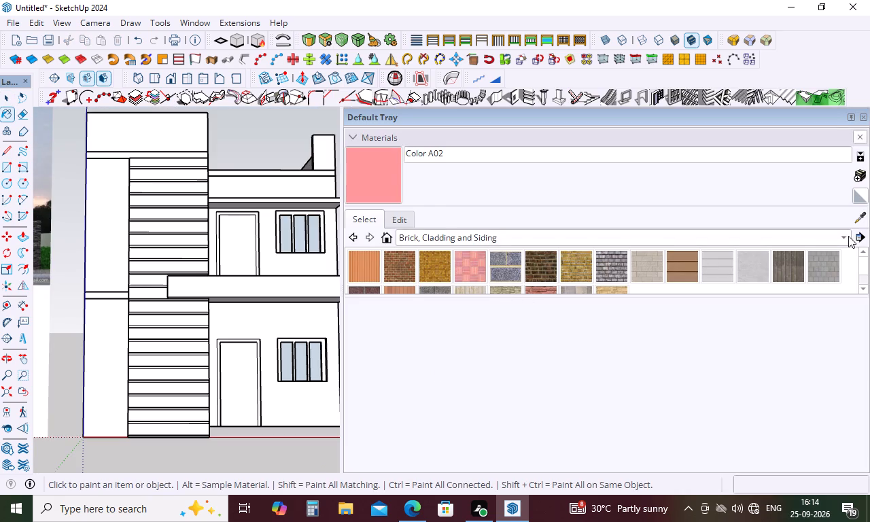
{"action": "left_click", "coordinate": [847, 237]}
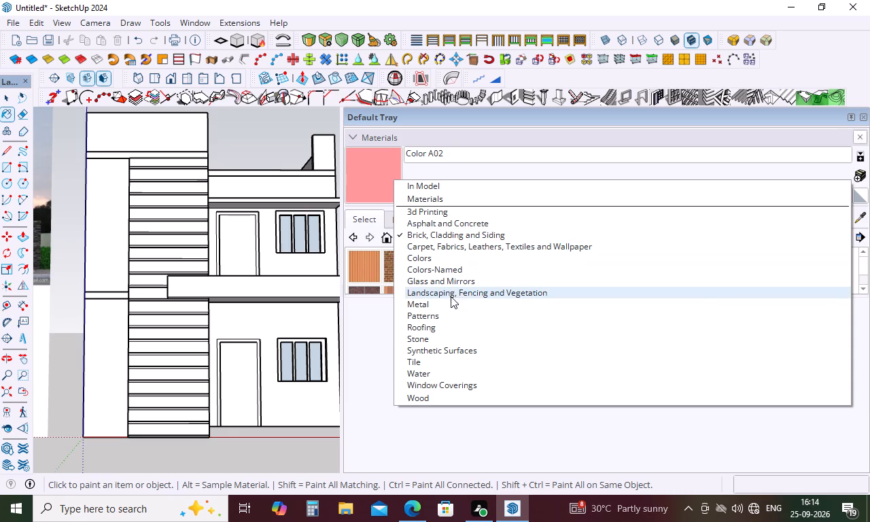
{"action": "left_click", "coordinate": [419, 400]}
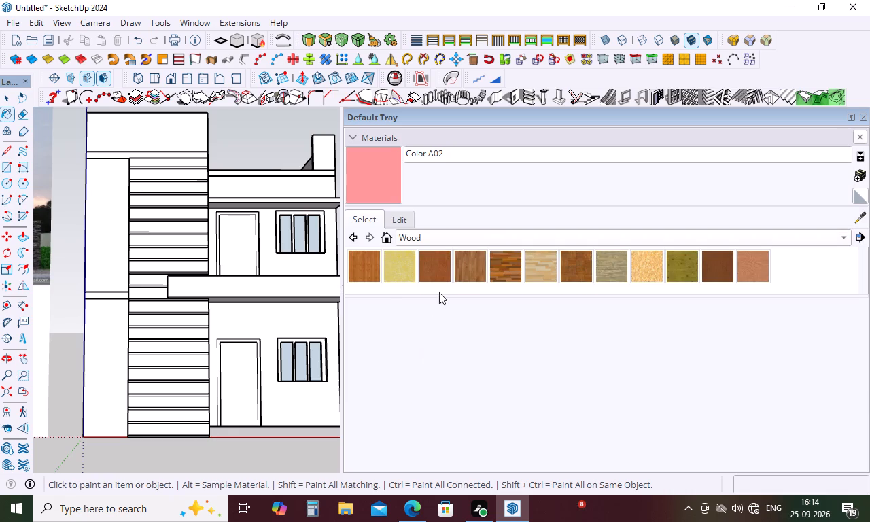
{"action": "left_click", "coordinate": [726, 271]}
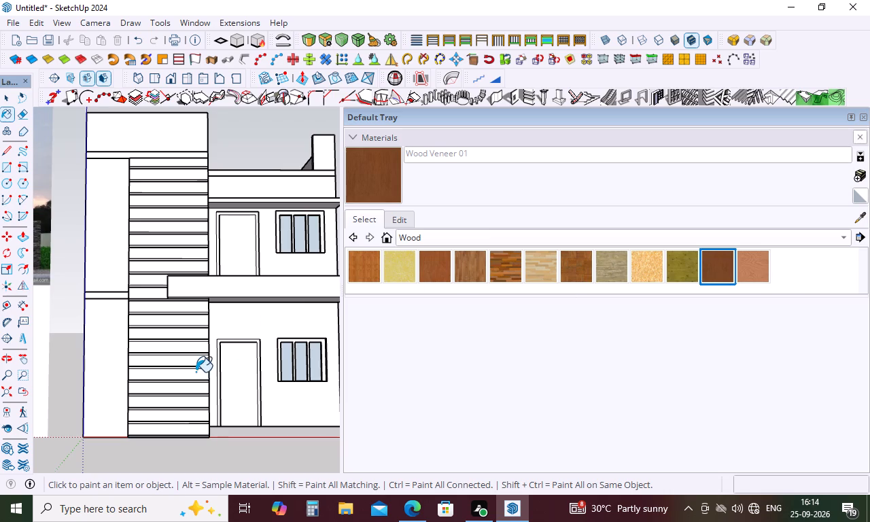
{"action": "left_click", "coordinate": [196, 372]}
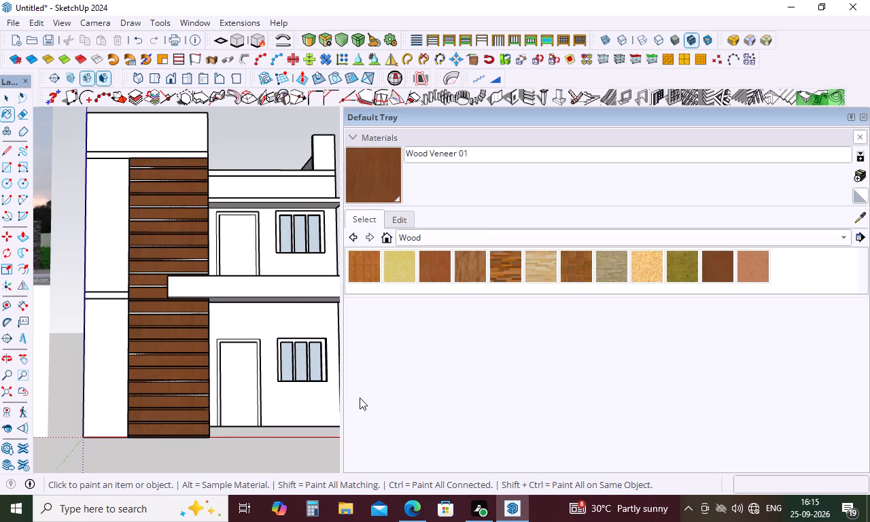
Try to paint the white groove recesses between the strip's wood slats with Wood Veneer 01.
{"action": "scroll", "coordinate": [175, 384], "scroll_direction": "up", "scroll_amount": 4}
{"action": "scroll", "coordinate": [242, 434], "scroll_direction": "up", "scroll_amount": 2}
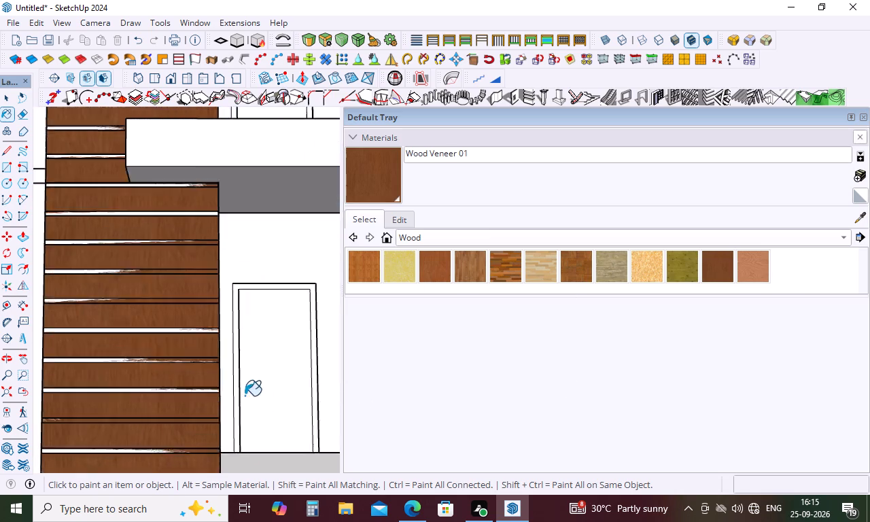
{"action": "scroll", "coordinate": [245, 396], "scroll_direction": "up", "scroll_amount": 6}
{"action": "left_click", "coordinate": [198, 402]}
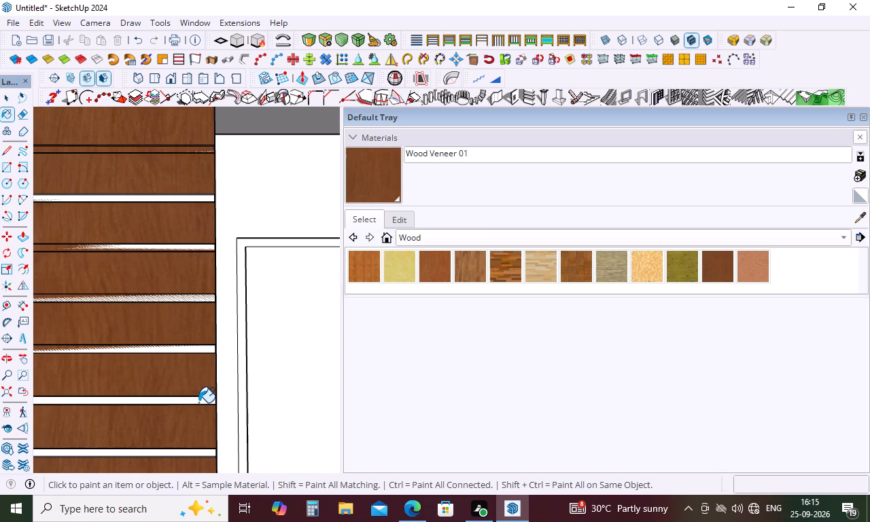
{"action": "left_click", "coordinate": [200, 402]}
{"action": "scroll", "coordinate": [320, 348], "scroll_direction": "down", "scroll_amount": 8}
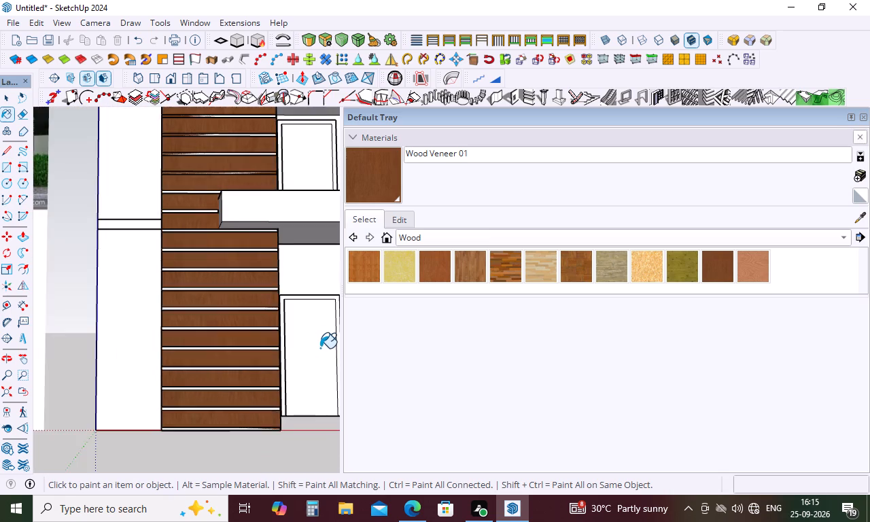
Undo the wood paint and the horizontal grooves on the tall cladding strip, back to its plain front face.
{"action": "scroll", "coordinate": [320, 348], "scroll_direction": "down", "scroll_amount": 7}
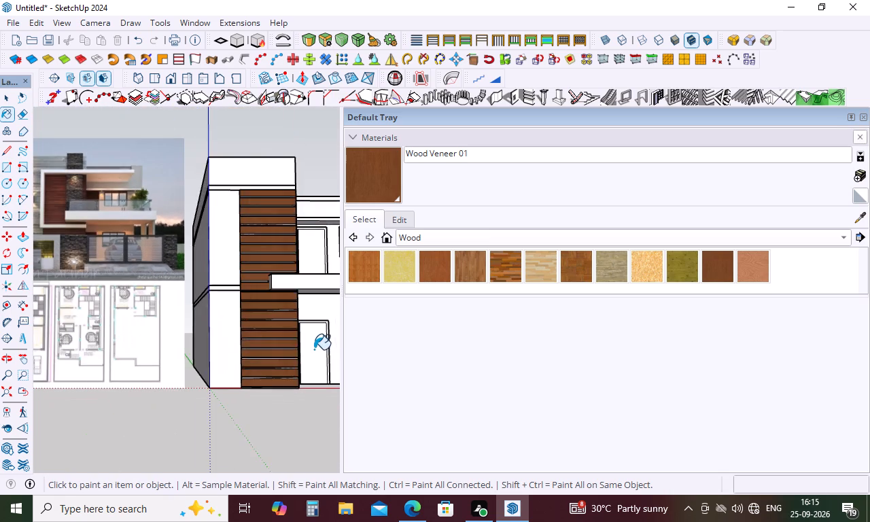
{"action": "middle_click_drag", "start_coordinate": [313, 355], "coordinate": [474, 463]}
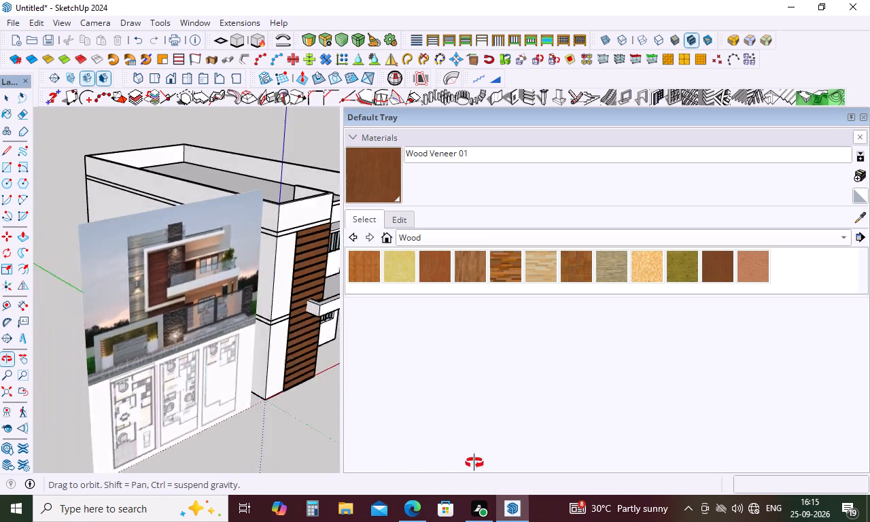
{"action": "middle_click_drag", "start_coordinate": [474, 463], "coordinate": [290, 334]}
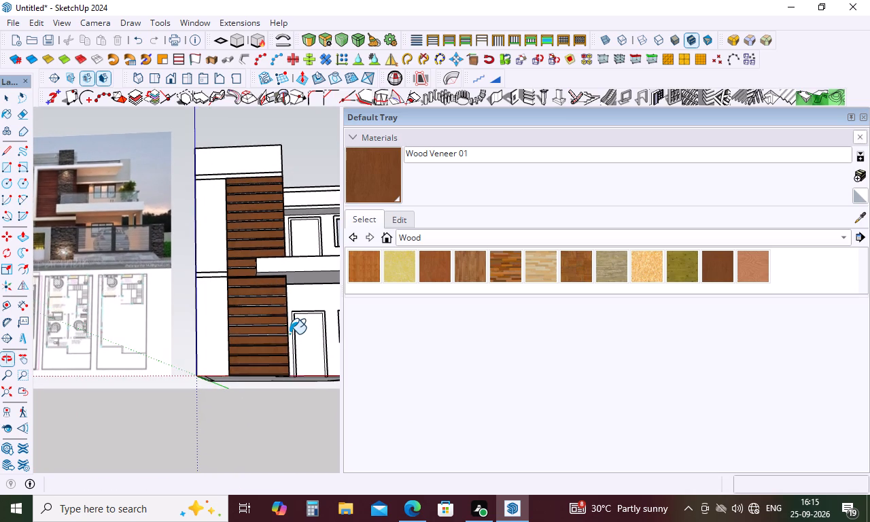
{"action": "key", "text": "ctrl+z"}
{"action": "key", "text": "ctrl+z"}
{"action": "key", "text": "ctrl+z"}
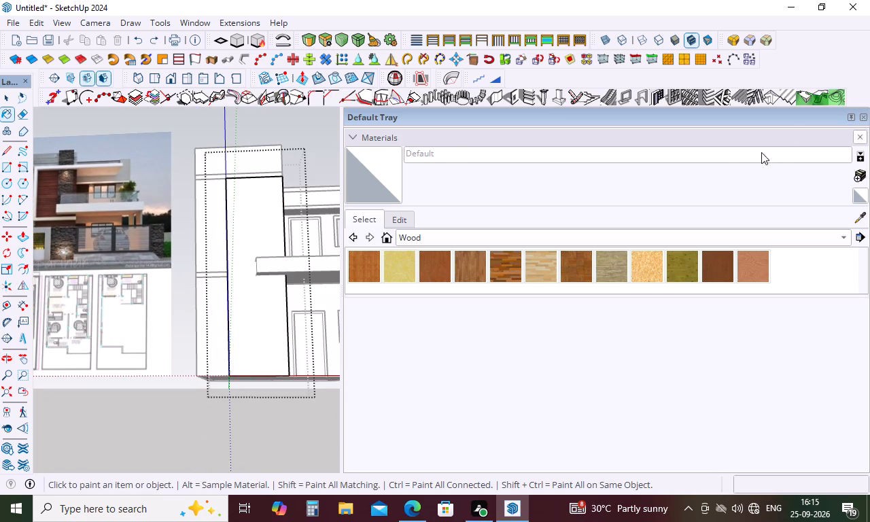
{"action": "left_click", "coordinate": [861, 117]}
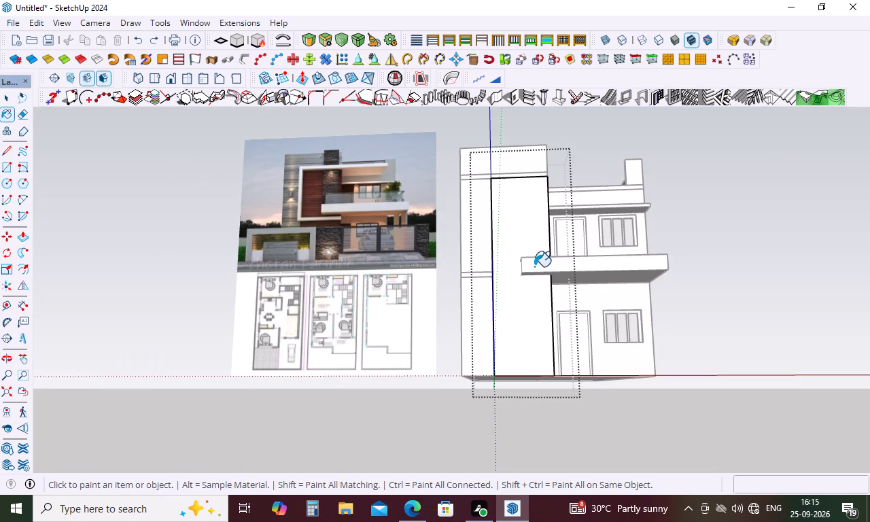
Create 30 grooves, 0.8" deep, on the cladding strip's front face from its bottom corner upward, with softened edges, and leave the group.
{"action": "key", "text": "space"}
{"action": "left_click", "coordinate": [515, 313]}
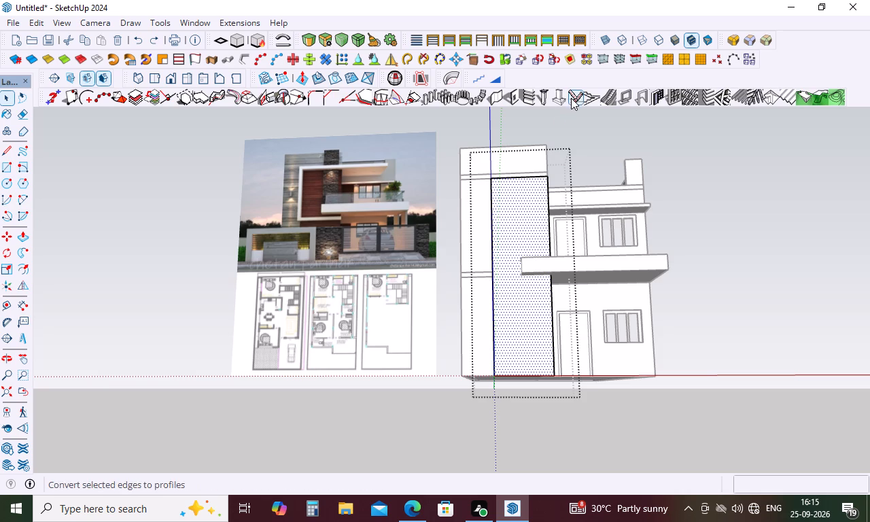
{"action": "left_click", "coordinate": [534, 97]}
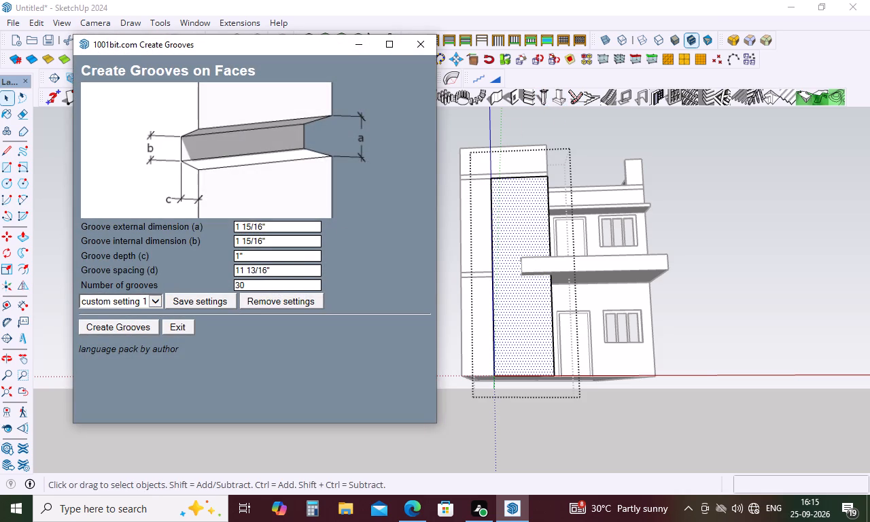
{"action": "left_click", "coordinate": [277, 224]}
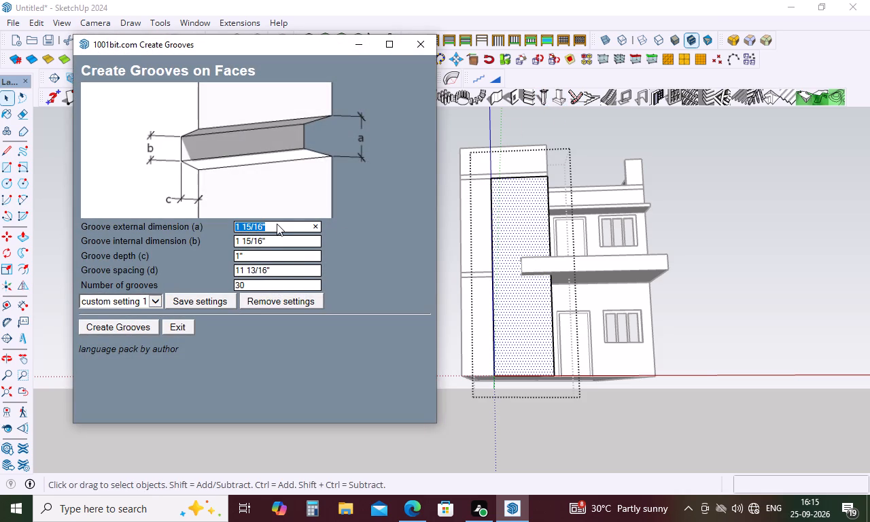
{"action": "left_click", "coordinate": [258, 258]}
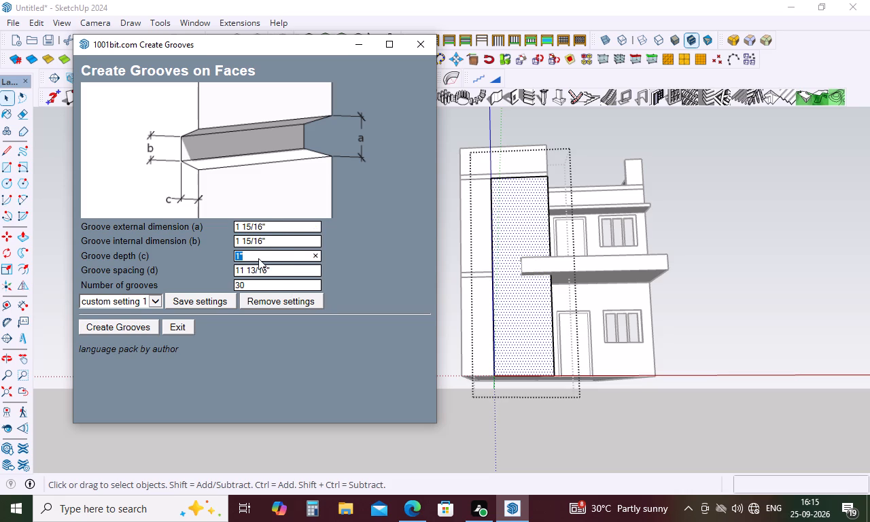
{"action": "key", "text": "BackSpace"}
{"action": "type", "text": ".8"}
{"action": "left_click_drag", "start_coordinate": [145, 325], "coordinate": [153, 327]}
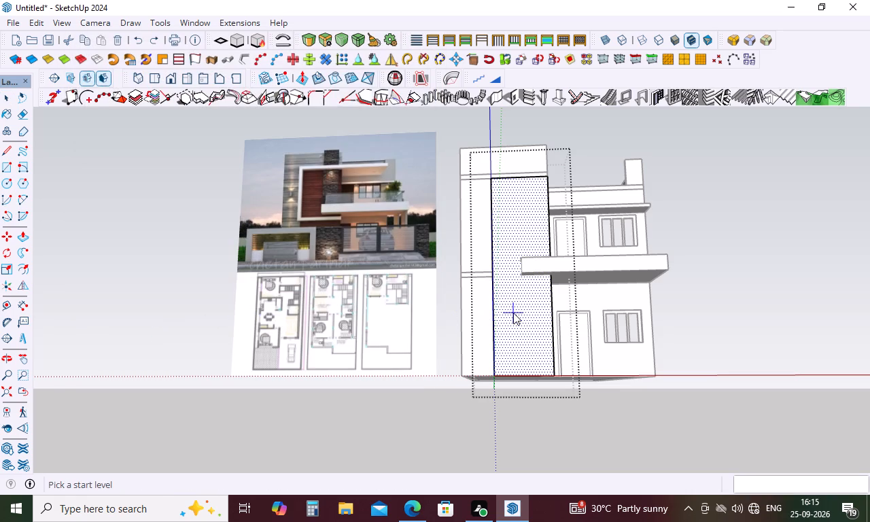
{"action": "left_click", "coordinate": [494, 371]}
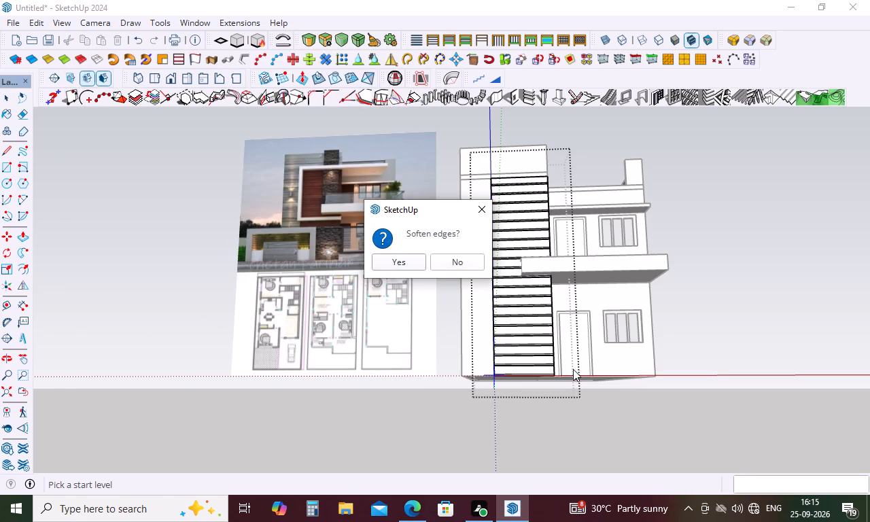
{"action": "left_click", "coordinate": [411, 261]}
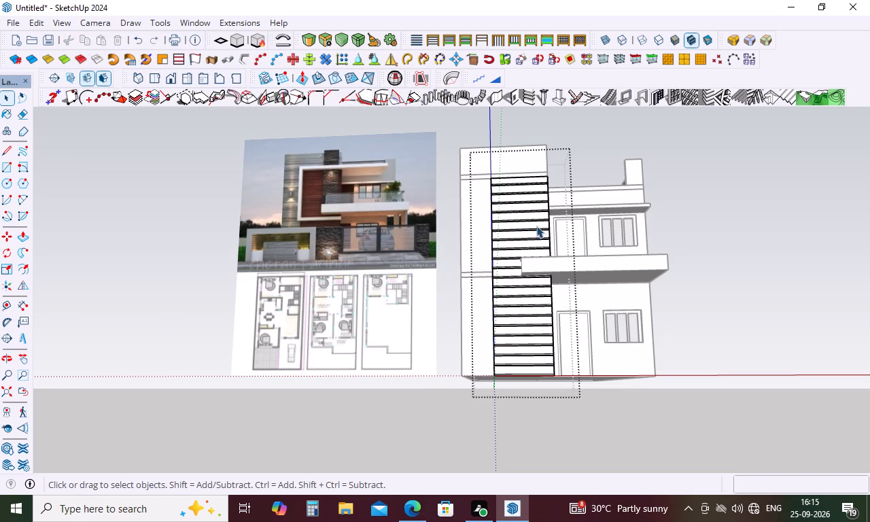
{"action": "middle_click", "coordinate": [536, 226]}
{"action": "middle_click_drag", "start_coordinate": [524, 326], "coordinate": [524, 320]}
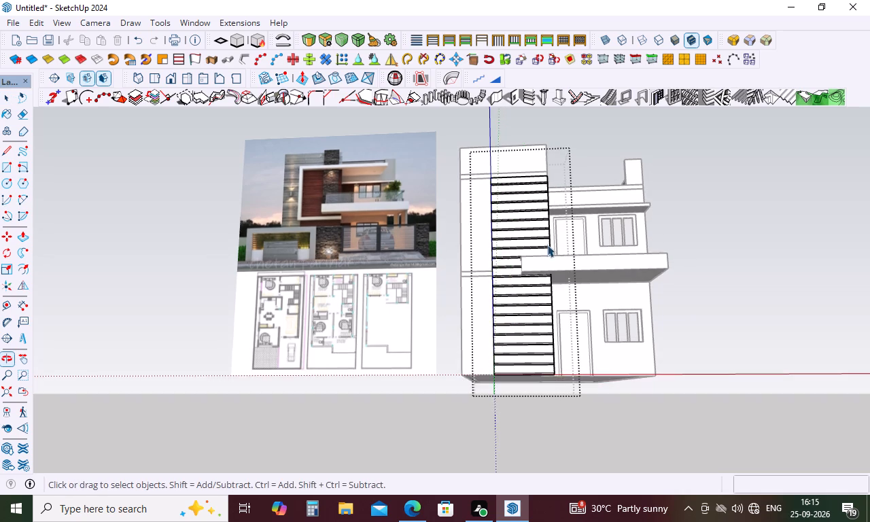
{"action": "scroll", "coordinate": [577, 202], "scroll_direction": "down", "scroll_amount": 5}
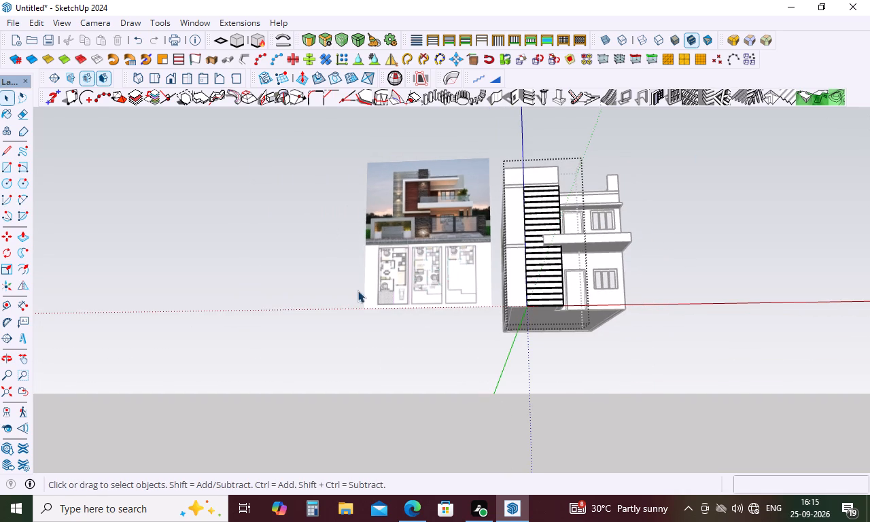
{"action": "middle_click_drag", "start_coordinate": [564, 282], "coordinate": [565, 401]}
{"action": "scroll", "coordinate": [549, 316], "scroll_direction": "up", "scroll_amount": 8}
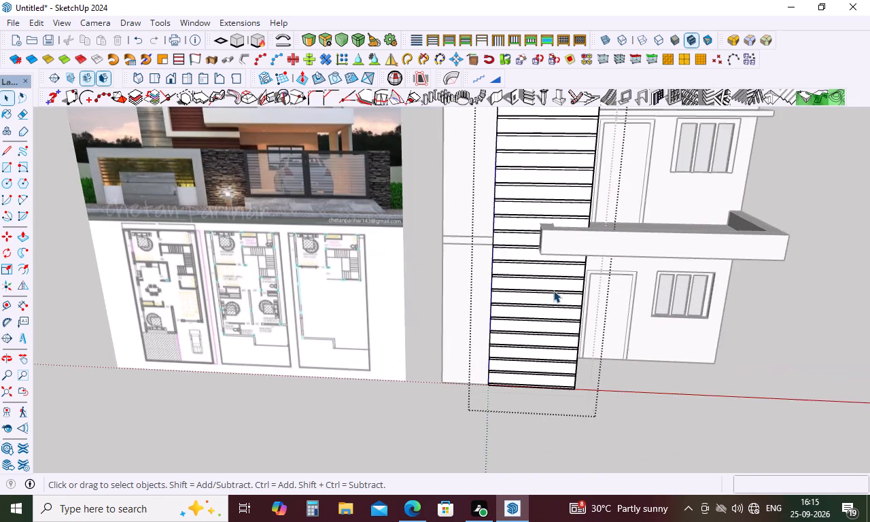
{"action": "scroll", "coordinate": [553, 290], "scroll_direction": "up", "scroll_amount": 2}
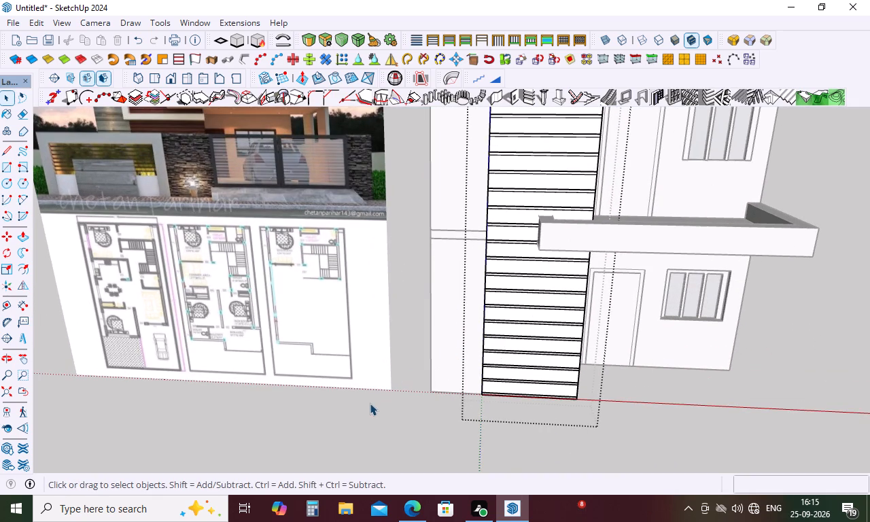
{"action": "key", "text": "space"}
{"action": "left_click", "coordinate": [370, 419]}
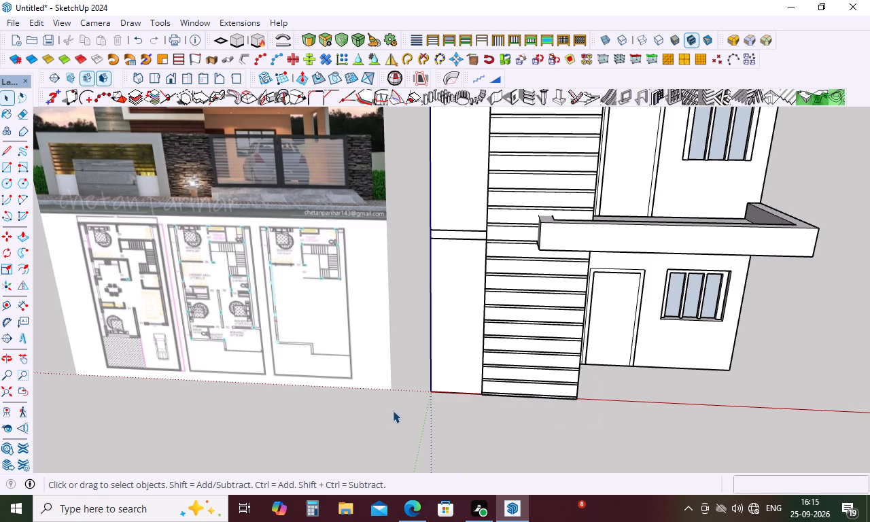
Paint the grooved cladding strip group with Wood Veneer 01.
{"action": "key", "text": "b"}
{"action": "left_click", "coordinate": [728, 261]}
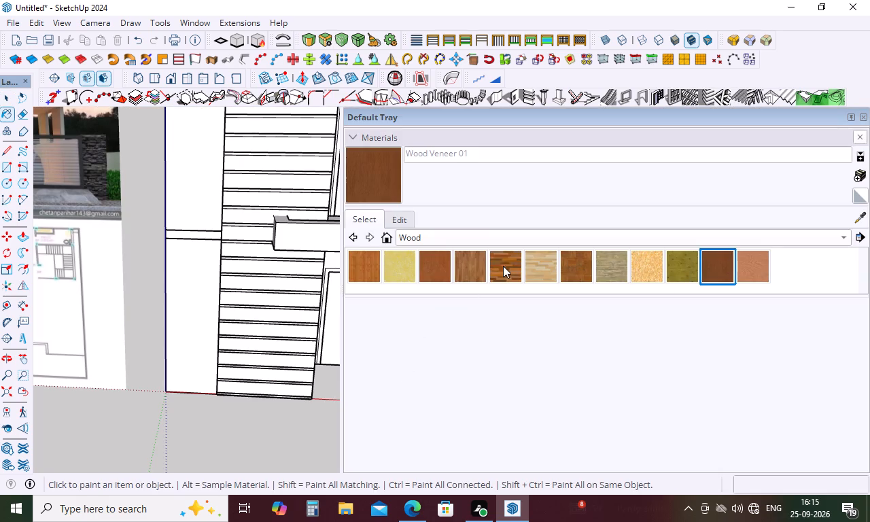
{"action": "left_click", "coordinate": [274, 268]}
Examine the wood-painted cladding strip and its grooves up close and from a distance.
{"action": "middle_click_drag", "start_coordinate": [286, 254], "coordinate": [321, 181]}
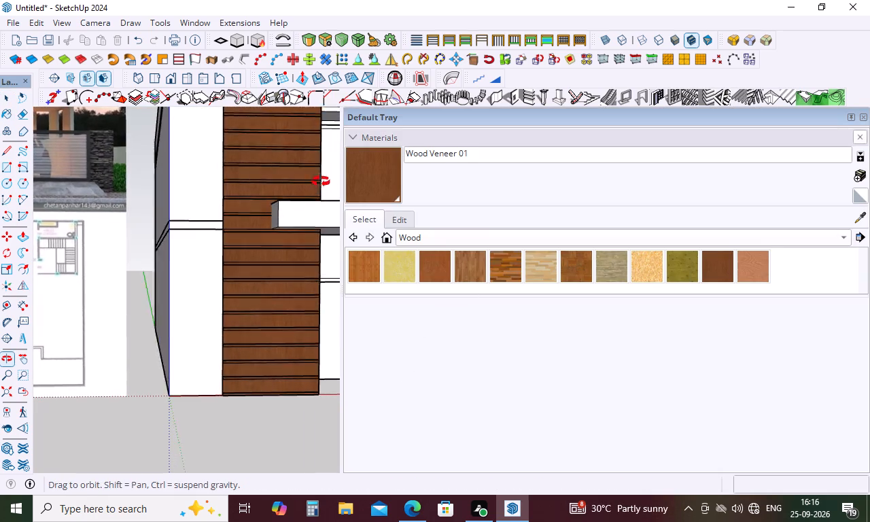
{"action": "middle_click_drag", "start_coordinate": [321, 181], "coordinate": [319, 177]}
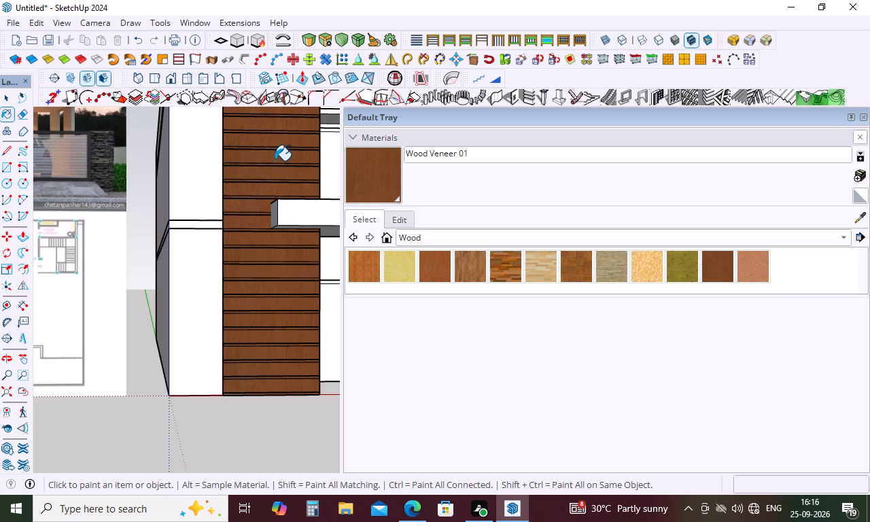
{"action": "scroll", "coordinate": [275, 162], "scroll_direction": "down", "scroll_amount": 7}
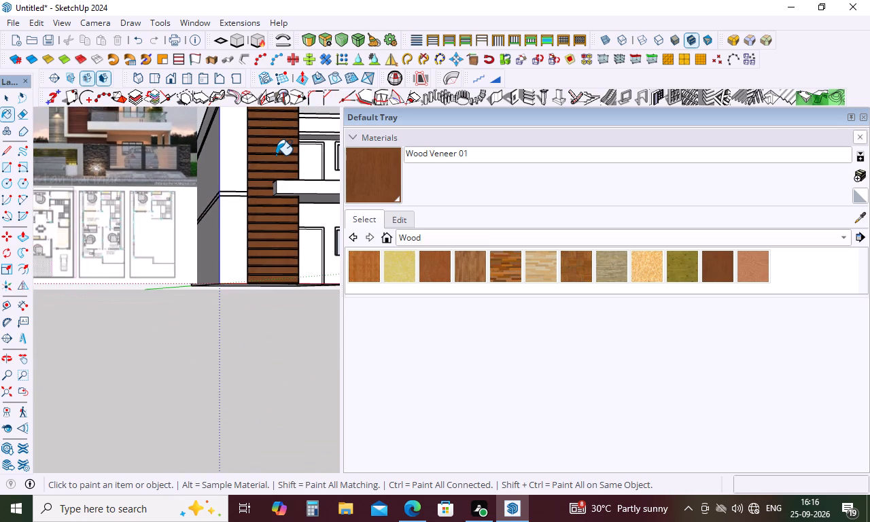
{"action": "scroll", "coordinate": [276, 155], "scroll_direction": "down", "scroll_amount": 2}
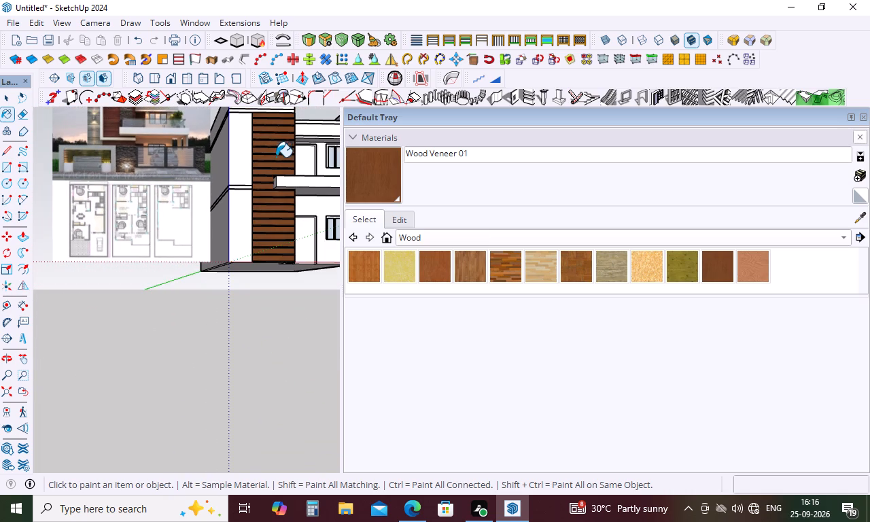
{"action": "scroll", "coordinate": [260, 194], "scroll_direction": "down", "scroll_amount": 2}
{"action": "scroll", "coordinate": [269, 125], "scroll_direction": "up", "scroll_amount": 4}
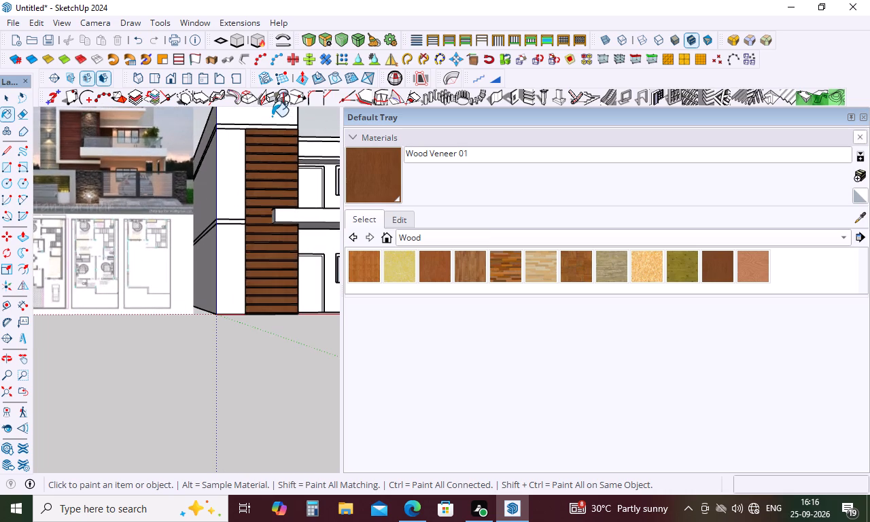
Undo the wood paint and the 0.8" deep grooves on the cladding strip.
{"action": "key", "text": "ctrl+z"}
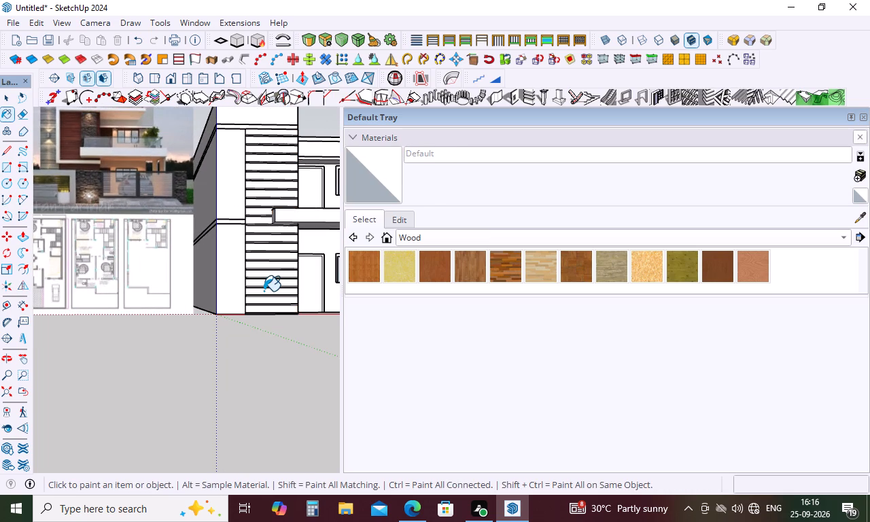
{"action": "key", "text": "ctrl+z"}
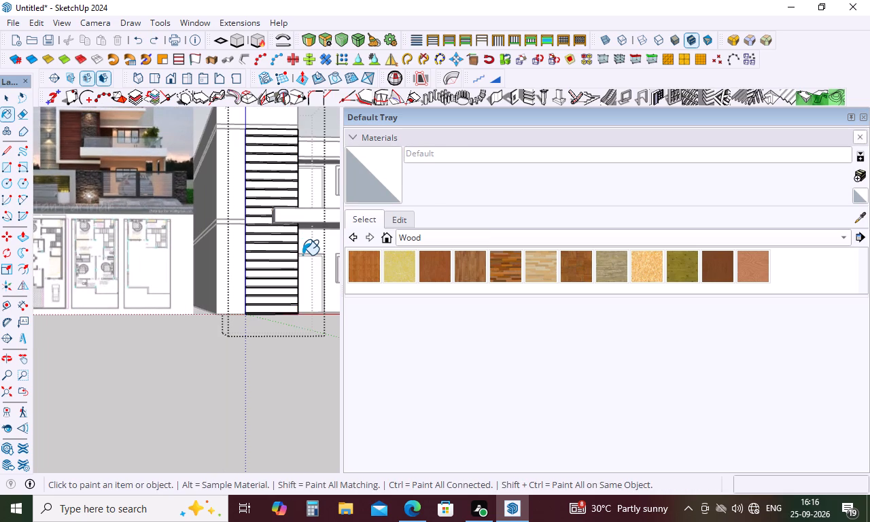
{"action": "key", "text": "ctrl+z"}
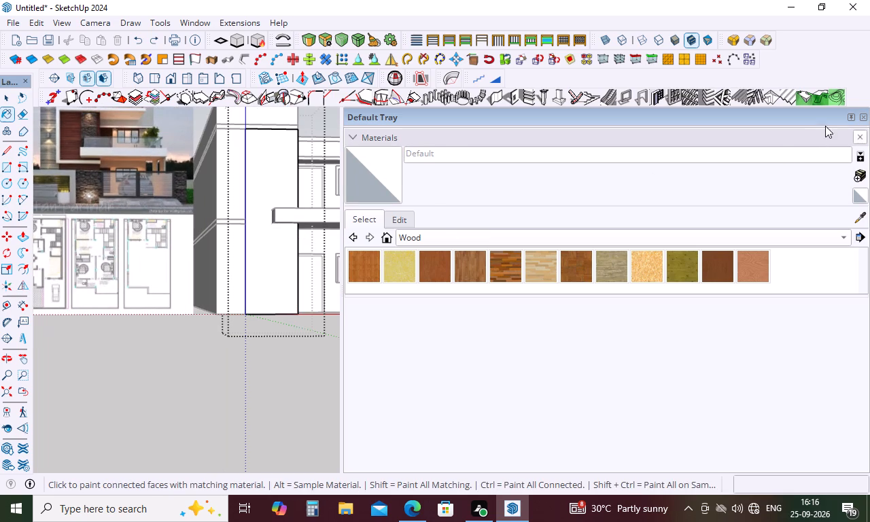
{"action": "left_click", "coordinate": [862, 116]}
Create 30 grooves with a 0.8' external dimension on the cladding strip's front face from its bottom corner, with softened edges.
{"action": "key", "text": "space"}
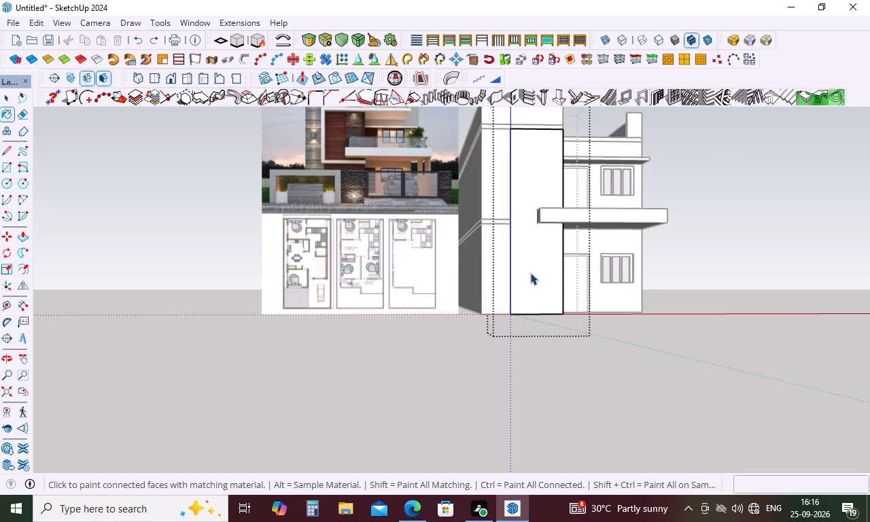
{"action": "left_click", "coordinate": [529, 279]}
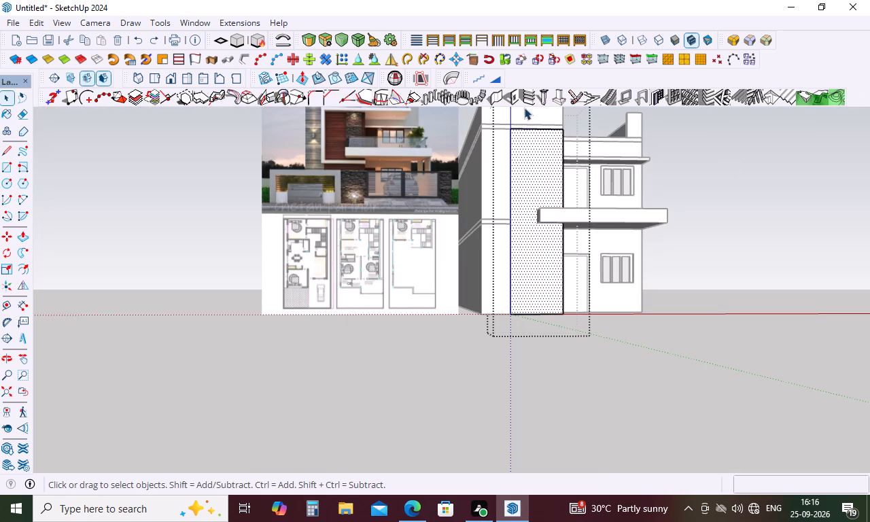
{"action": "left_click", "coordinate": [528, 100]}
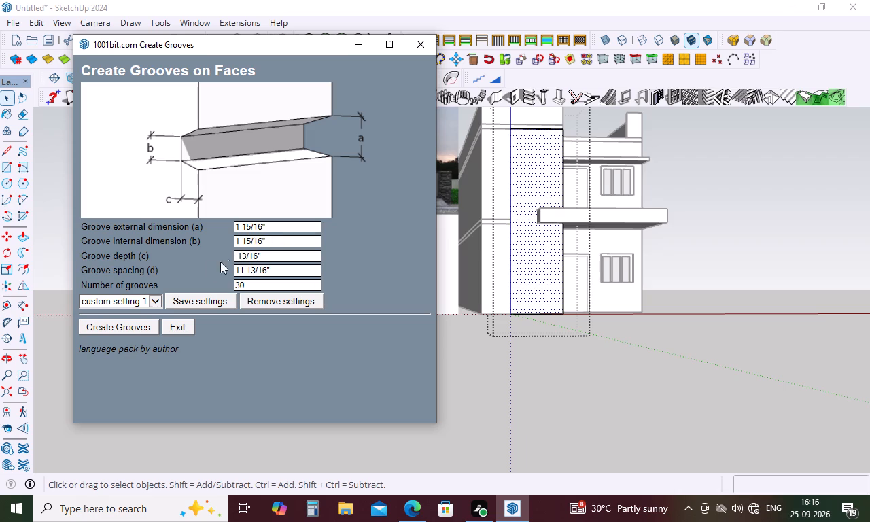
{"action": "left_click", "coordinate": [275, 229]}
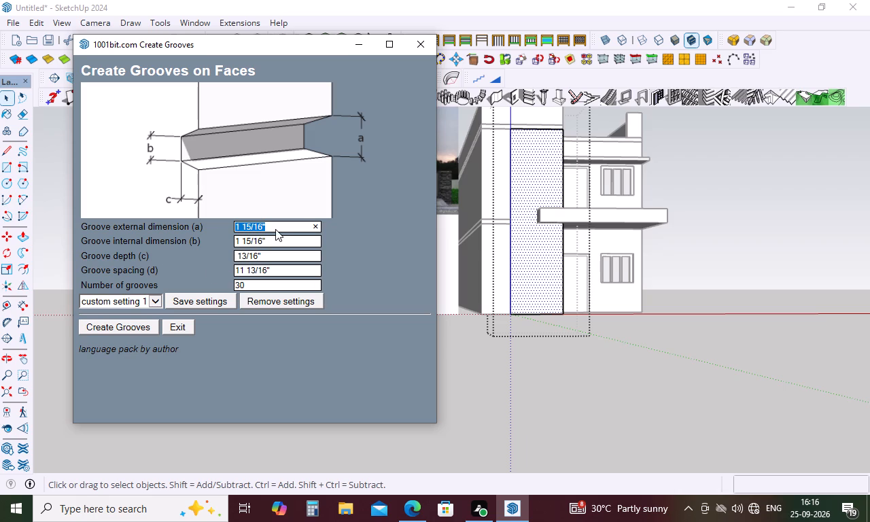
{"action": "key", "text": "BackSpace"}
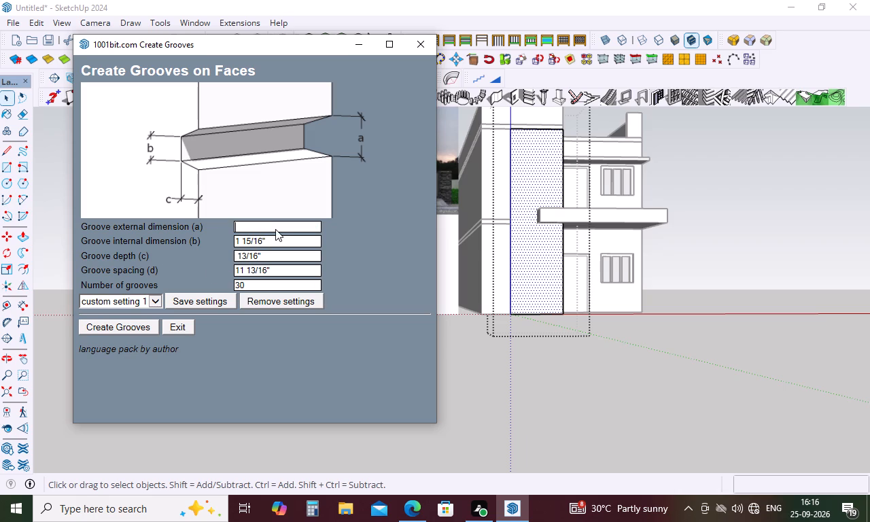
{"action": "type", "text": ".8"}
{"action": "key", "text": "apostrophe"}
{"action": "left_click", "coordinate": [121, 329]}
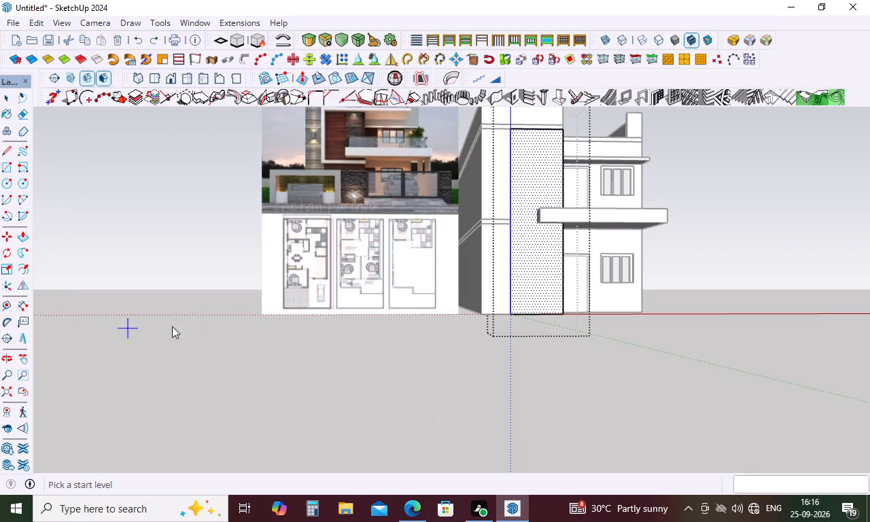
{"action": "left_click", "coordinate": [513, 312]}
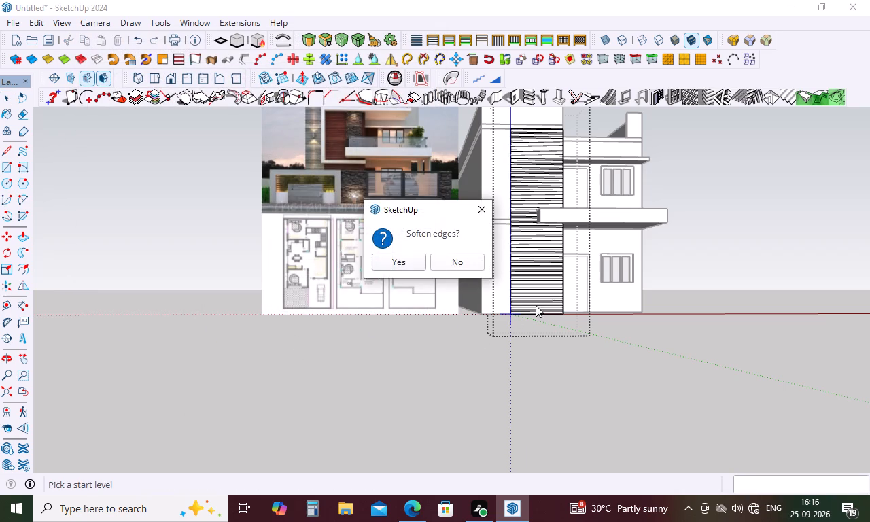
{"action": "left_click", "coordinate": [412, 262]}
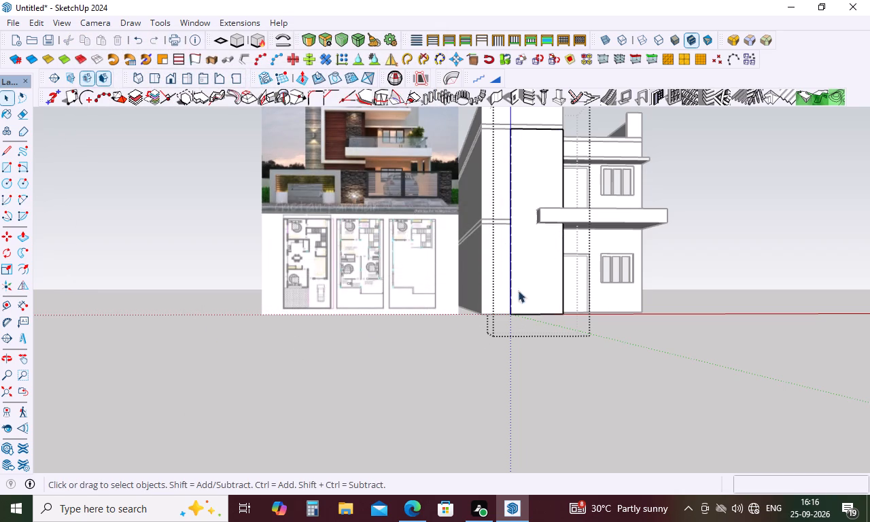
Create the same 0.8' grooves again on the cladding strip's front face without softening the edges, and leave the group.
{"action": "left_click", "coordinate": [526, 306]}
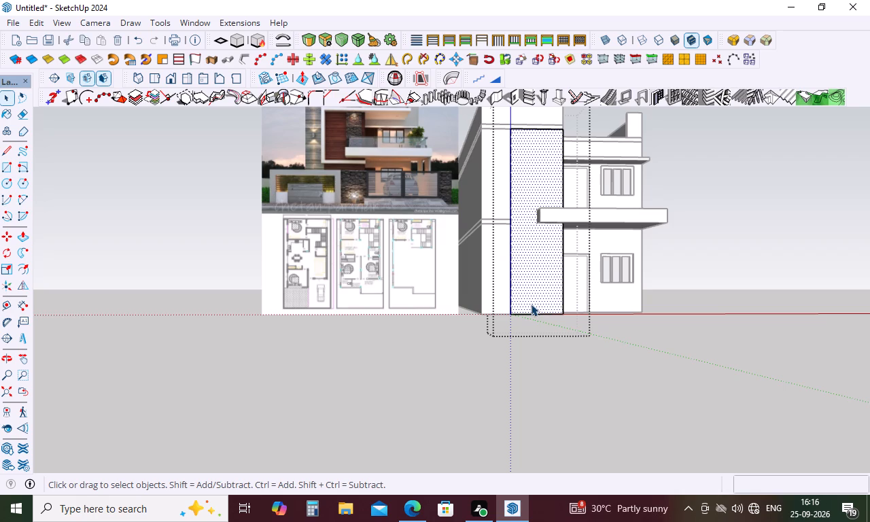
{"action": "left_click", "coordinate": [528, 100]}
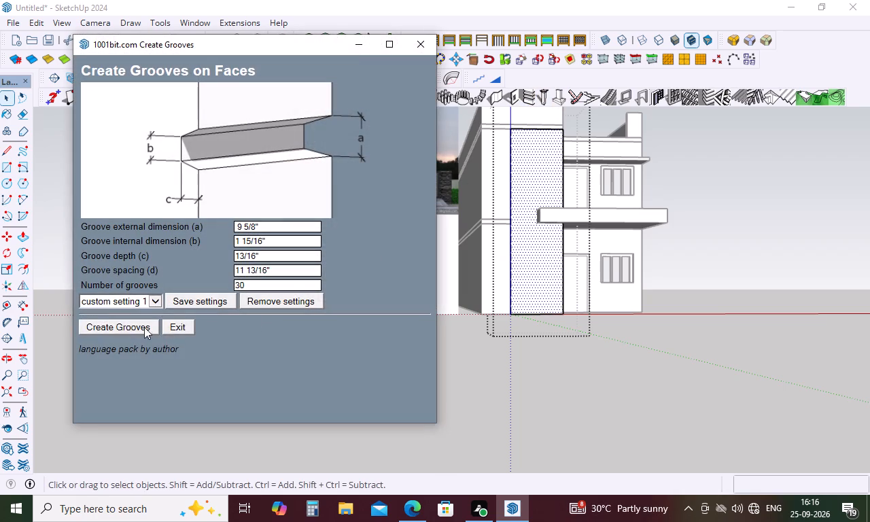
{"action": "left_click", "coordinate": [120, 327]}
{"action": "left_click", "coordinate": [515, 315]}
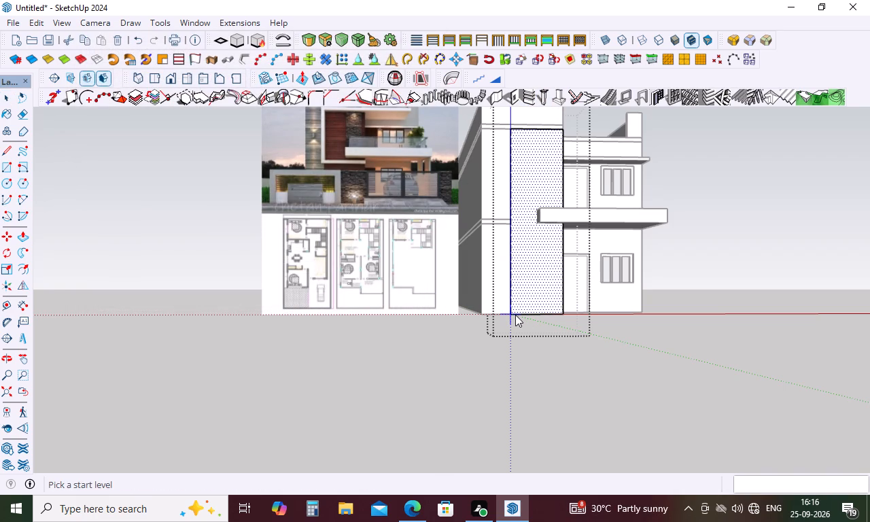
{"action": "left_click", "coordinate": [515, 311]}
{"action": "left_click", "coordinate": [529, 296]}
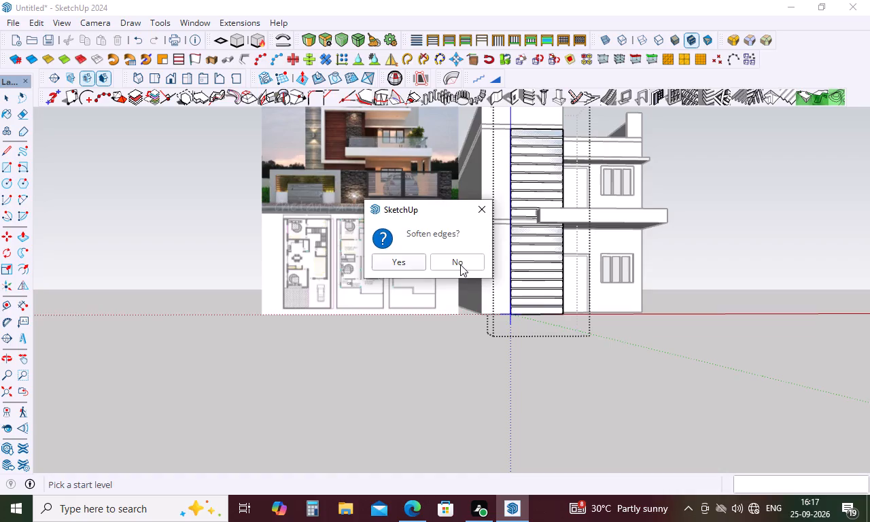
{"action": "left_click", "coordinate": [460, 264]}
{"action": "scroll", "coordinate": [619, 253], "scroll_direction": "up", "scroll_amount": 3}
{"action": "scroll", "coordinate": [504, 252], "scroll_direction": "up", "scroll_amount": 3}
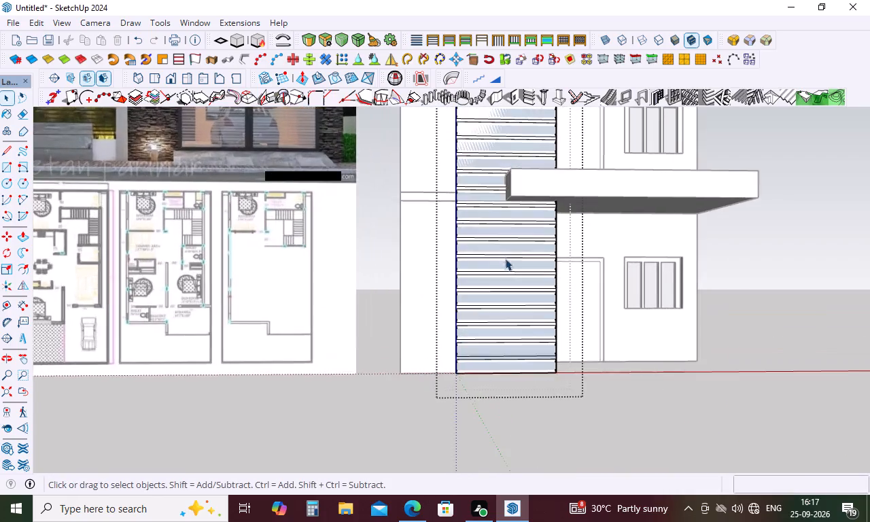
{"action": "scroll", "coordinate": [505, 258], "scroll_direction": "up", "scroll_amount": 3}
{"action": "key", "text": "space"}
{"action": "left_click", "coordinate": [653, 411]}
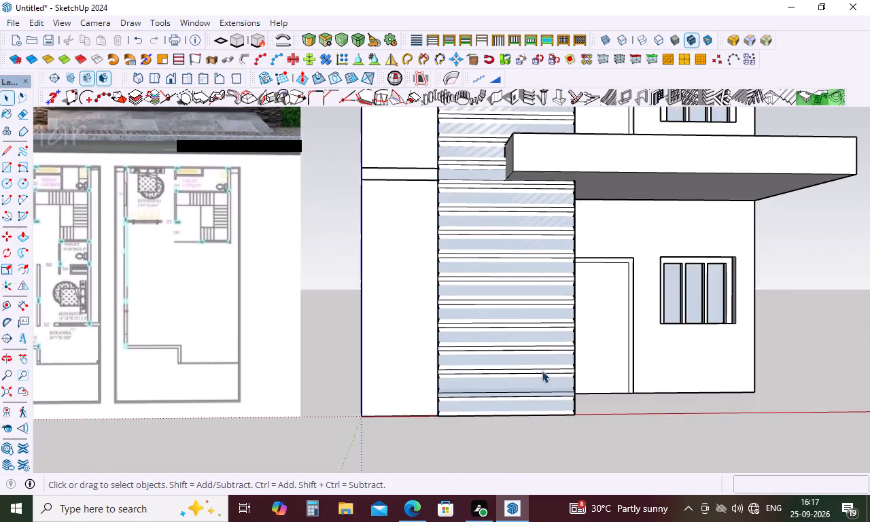
Examine the cladding strip's hard-edged grooves up close and against the whole front elevation.
{"action": "scroll", "coordinate": [538, 367], "scroll_direction": "up", "scroll_amount": 3}
{"action": "middle_click_drag", "start_coordinate": [523, 353], "coordinate": [491, 294]}
{"action": "middle_click", "coordinate": [491, 294]}
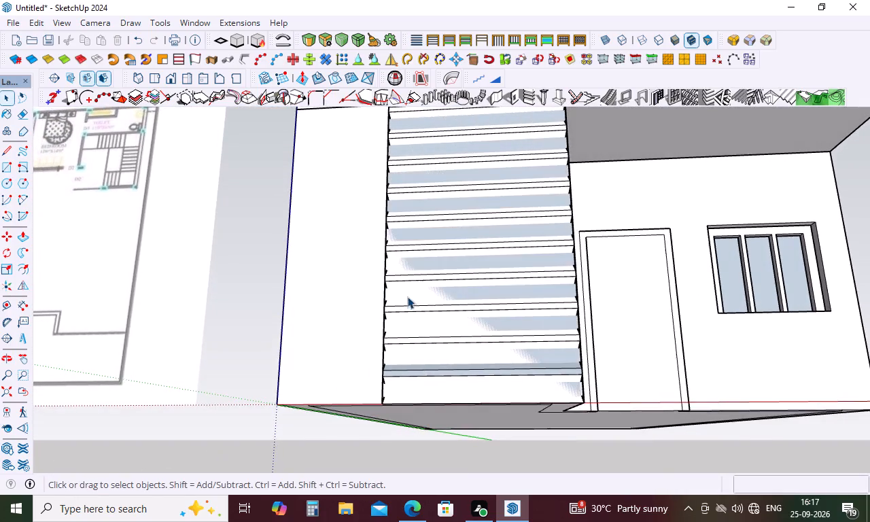
{"action": "scroll", "coordinate": [375, 328], "scroll_direction": "up", "scroll_amount": 4}
{"action": "scroll", "coordinate": [421, 362], "scroll_direction": "up", "scroll_amount": 9}
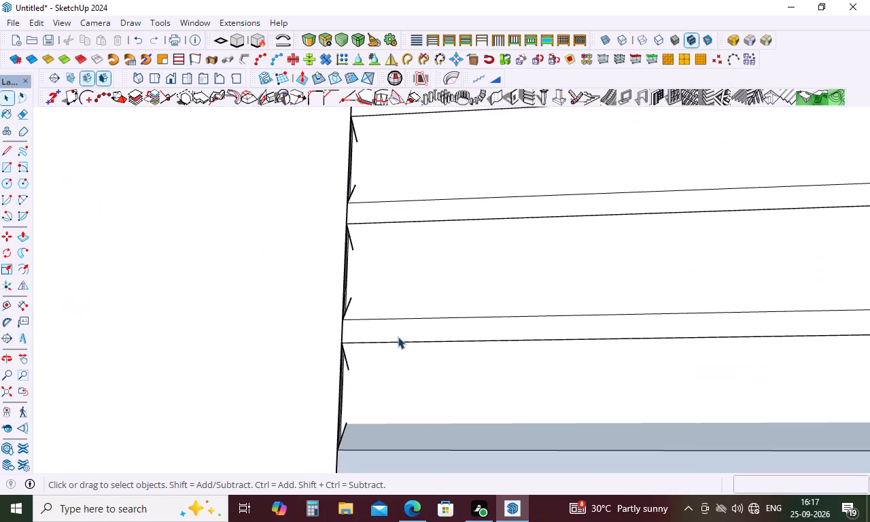
{"action": "scroll", "coordinate": [398, 336], "scroll_direction": "down", "scroll_amount": 19}
{"action": "middle_click_drag", "start_coordinate": [470, 338], "coordinate": [470, 347]}
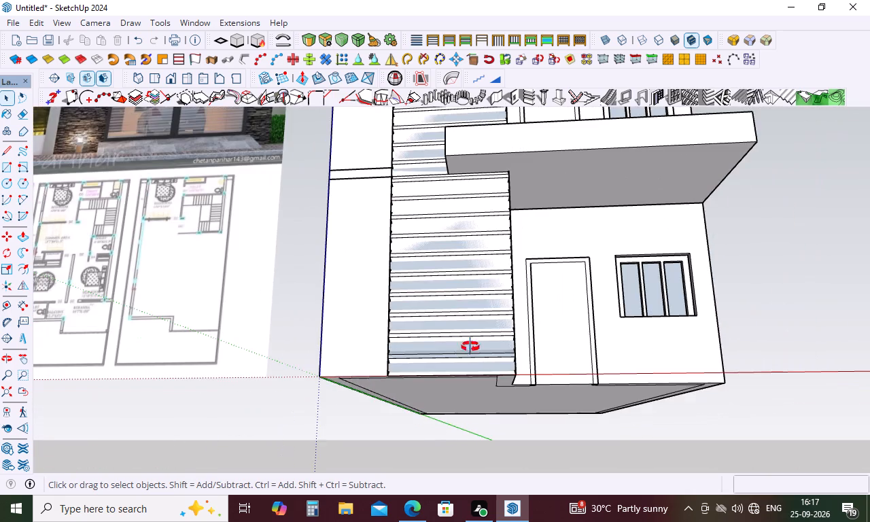
{"action": "middle_click_drag", "start_coordinate": [470, 347], "coordinate": [467, 432]}
{"action": "scroll", "coordinate": [467, 328], "scroll_direction": "down", "scroll_amount": 4}
{"action": "middle_click_drag", "start_coordinate": [467, 328], "coordinate": [482, 392]}
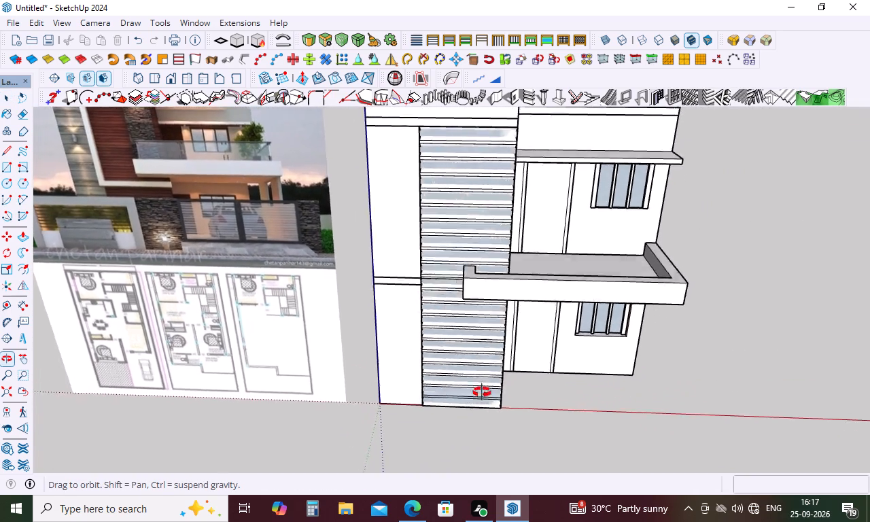
{"action": "middle_click_drag", "start_coordinate": [482, 392], "coordinate": [500, 368]}
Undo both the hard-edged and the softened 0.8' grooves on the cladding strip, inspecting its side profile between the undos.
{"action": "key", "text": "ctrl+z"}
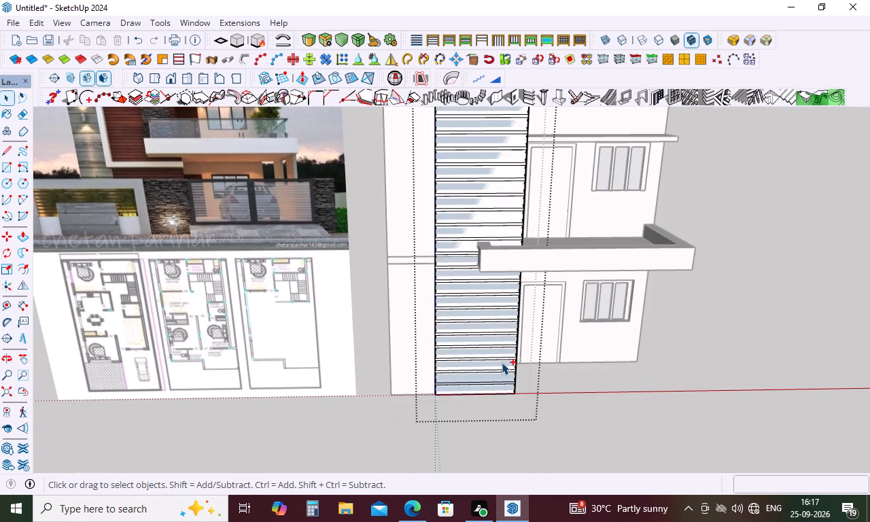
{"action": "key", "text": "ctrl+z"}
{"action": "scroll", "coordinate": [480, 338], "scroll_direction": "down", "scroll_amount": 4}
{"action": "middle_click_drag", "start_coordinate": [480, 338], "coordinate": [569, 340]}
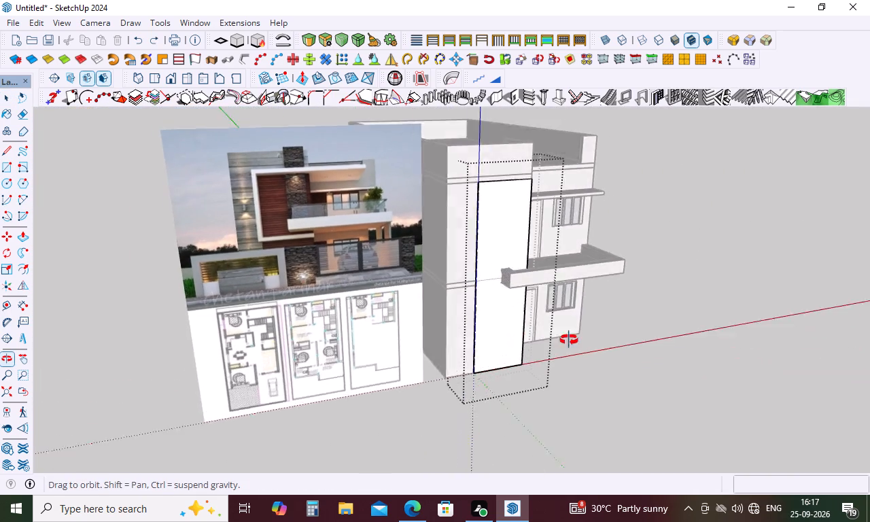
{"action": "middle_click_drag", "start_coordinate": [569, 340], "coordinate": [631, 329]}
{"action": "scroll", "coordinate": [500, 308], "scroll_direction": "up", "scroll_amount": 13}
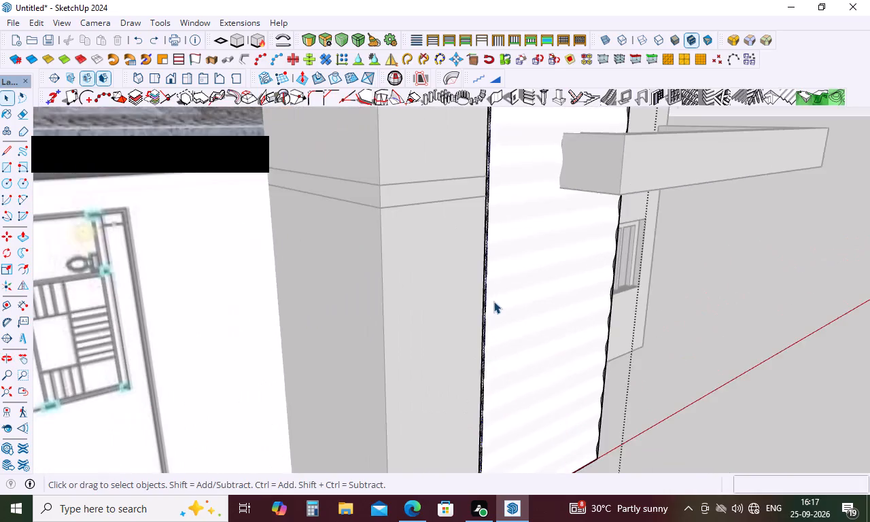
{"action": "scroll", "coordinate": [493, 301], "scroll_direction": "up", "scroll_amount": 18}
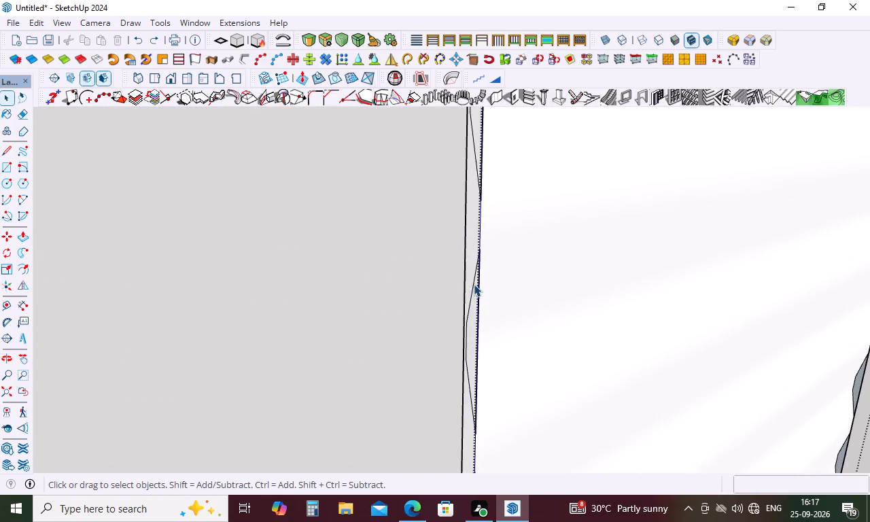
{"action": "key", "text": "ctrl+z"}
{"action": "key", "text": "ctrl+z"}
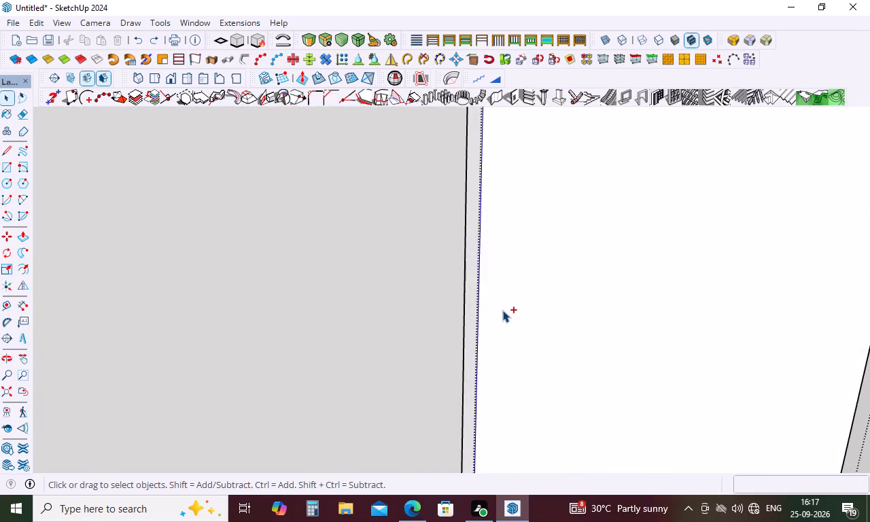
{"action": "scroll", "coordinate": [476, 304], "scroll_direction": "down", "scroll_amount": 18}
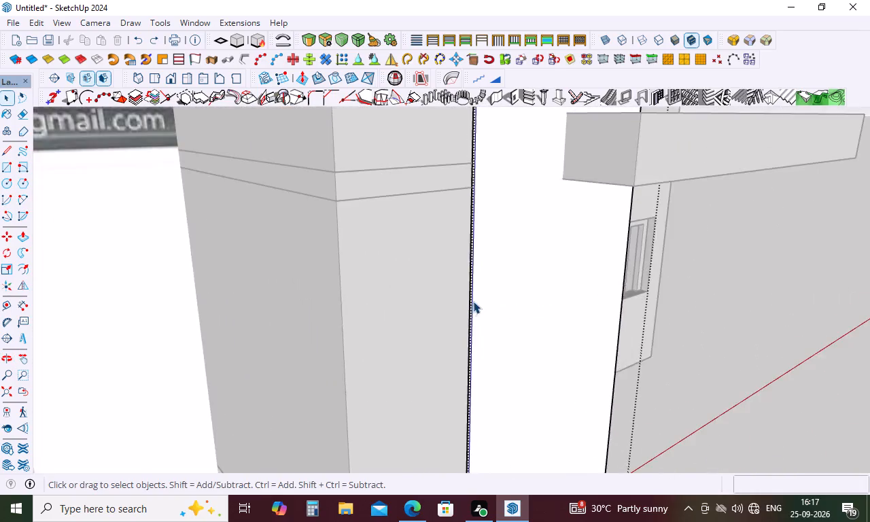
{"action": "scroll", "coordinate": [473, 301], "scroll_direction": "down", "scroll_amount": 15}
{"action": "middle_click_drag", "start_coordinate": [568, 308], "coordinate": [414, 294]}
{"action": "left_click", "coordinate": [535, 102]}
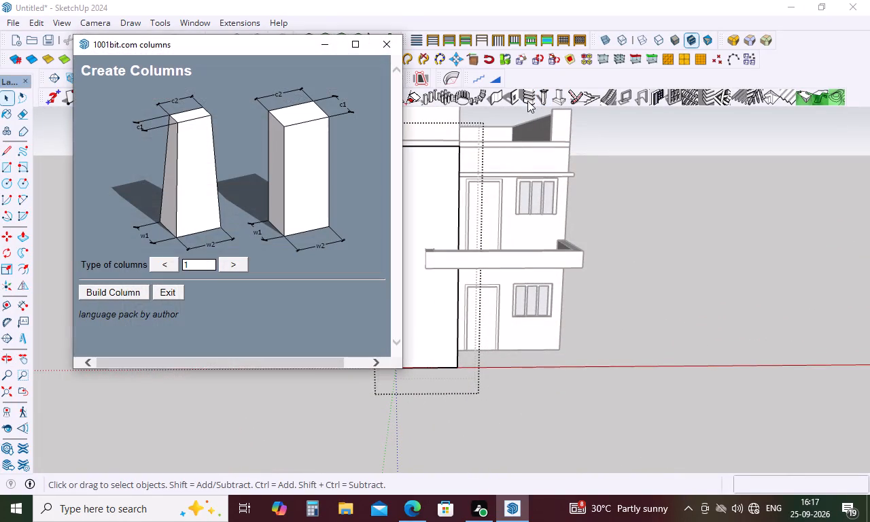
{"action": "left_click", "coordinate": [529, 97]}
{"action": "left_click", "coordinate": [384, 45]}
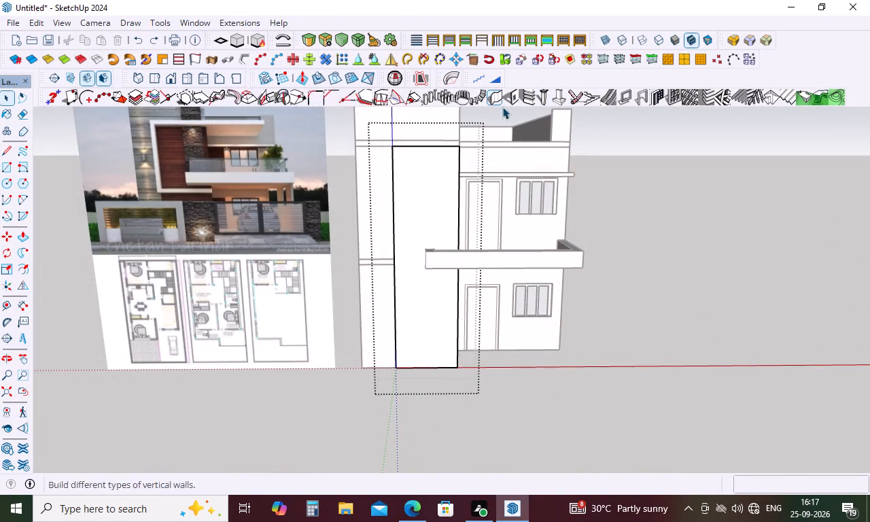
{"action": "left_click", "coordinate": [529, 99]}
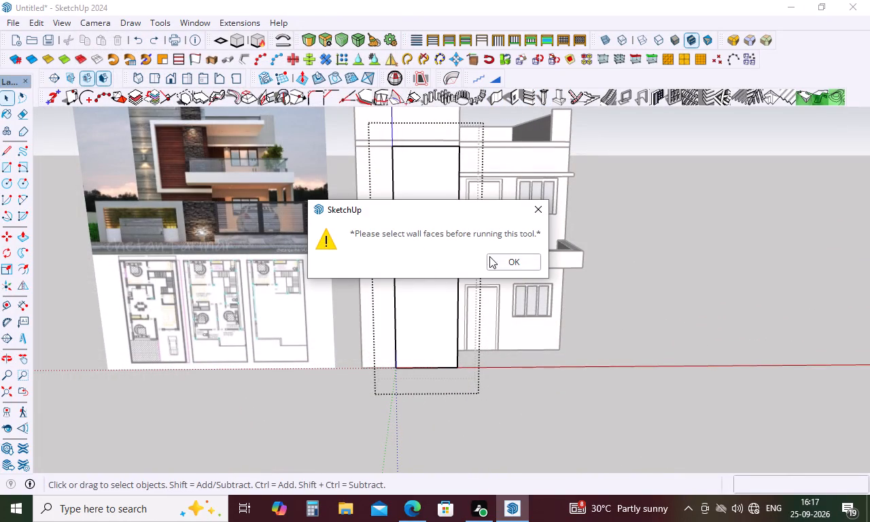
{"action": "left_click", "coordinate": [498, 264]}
Select the cladding strip's front face for another set of grooves.
{"action": "left_click", "coordinate": [428, 282]}
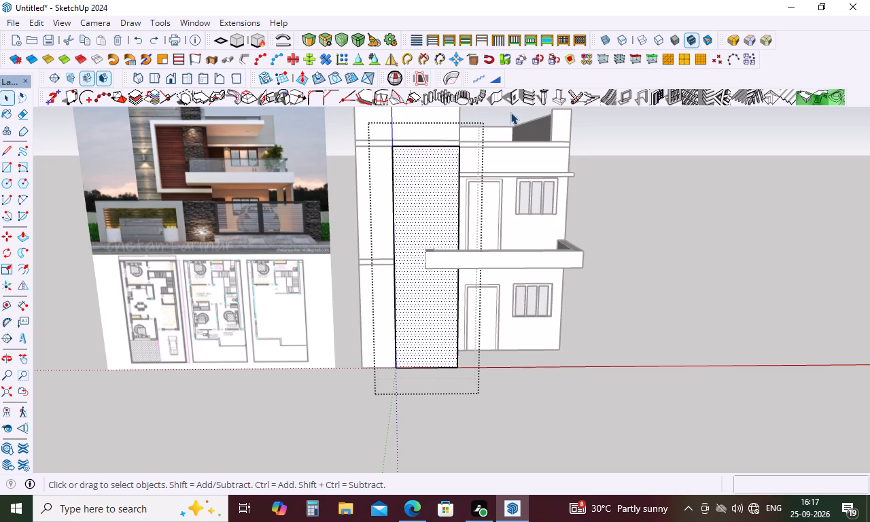
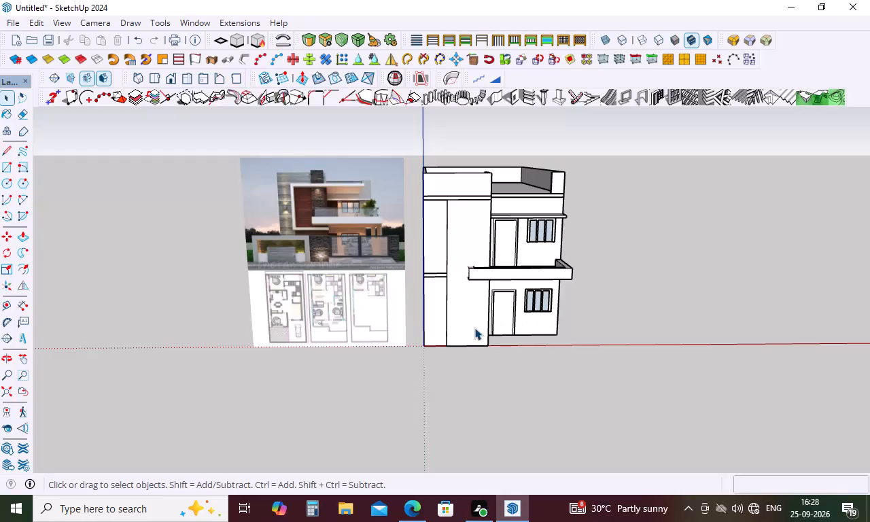
Select the wood cladding strip's front face inside its group and open the horizontal groove settings for it.
{"action": "scroll", "coordinate": [458, 290], "scroll_direction": "up", "scroll_amount": 5}
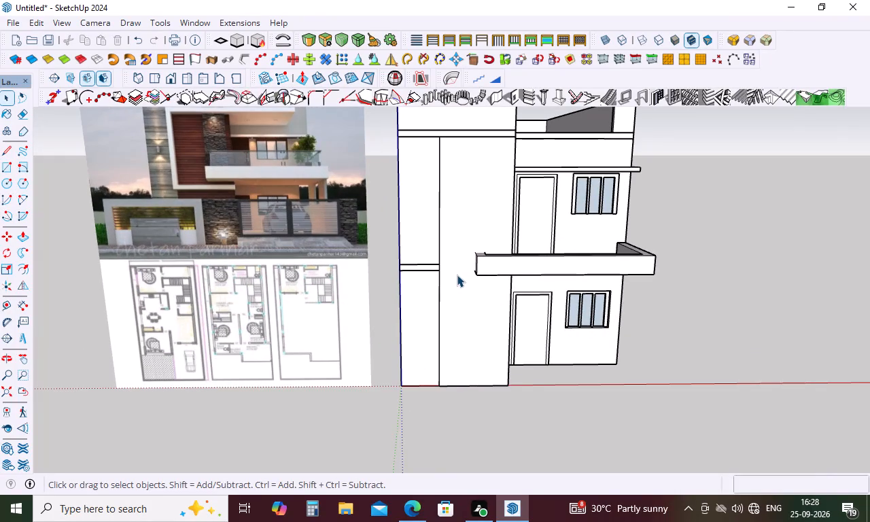
{"action": "left_click", "coordinate": [457, 275]}
{"action": "double_click", "coordinate": [457, 275]}
{"action": "left_click", "coordinate": [457, 275]}
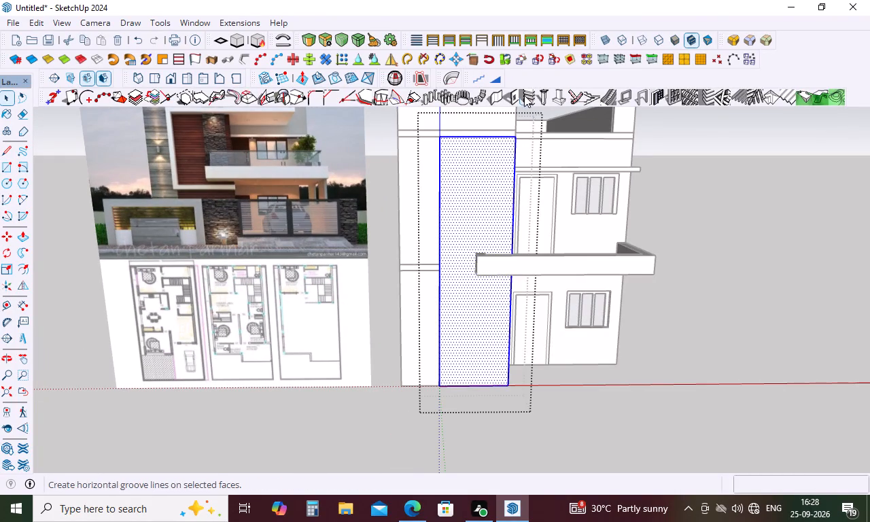
{"action": "left_click", "coordinate": [524, 91]}
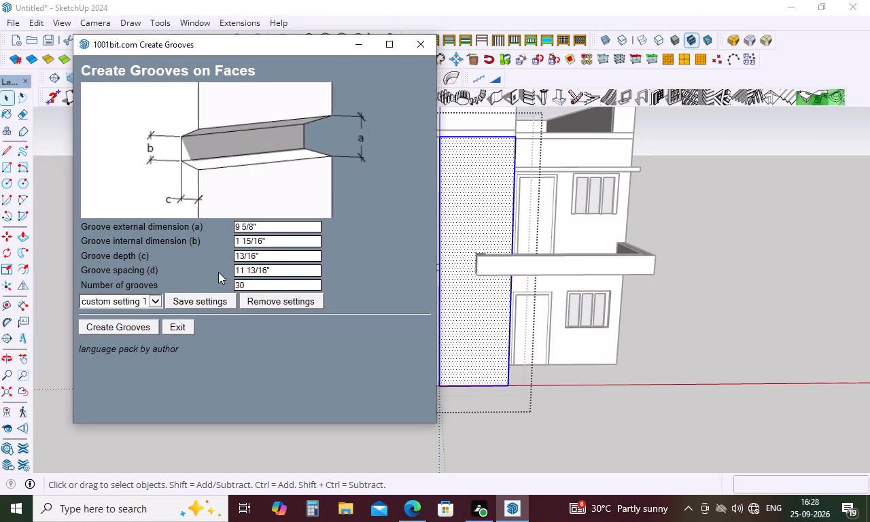
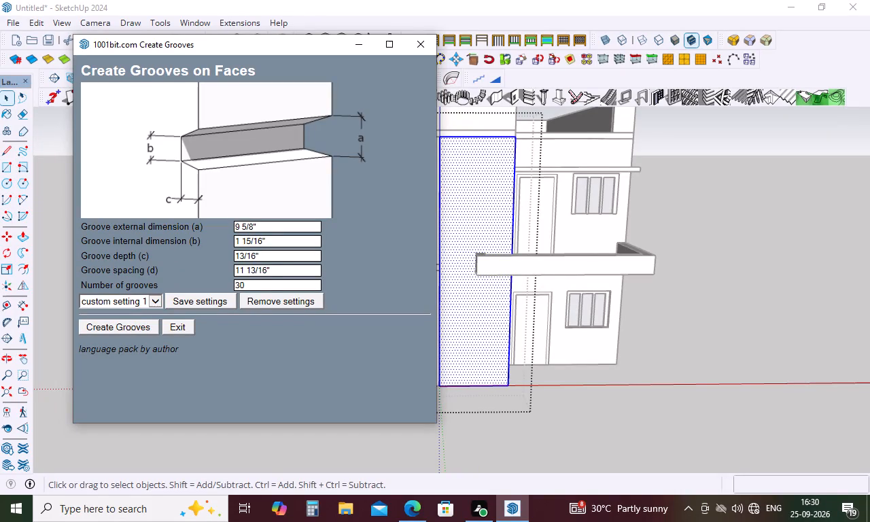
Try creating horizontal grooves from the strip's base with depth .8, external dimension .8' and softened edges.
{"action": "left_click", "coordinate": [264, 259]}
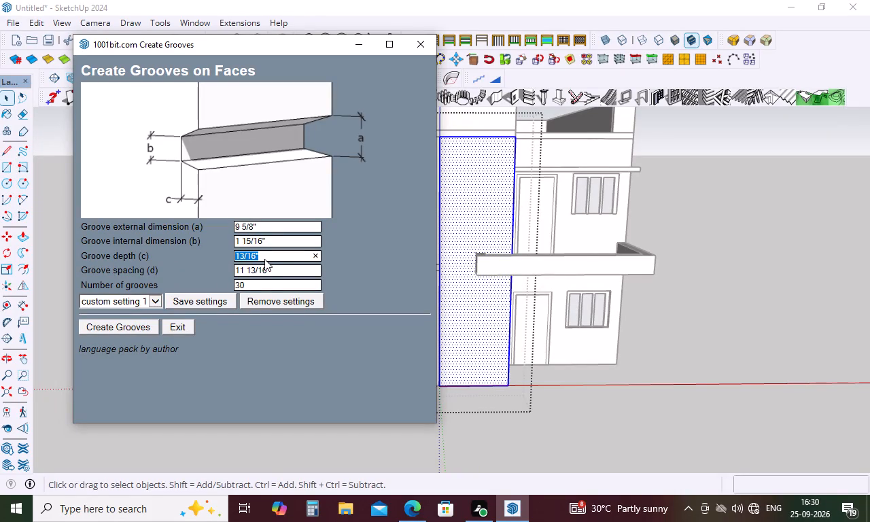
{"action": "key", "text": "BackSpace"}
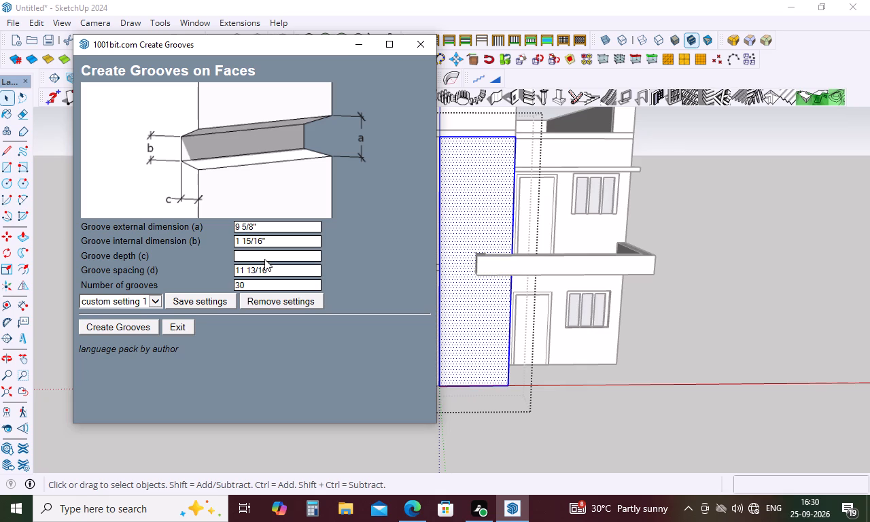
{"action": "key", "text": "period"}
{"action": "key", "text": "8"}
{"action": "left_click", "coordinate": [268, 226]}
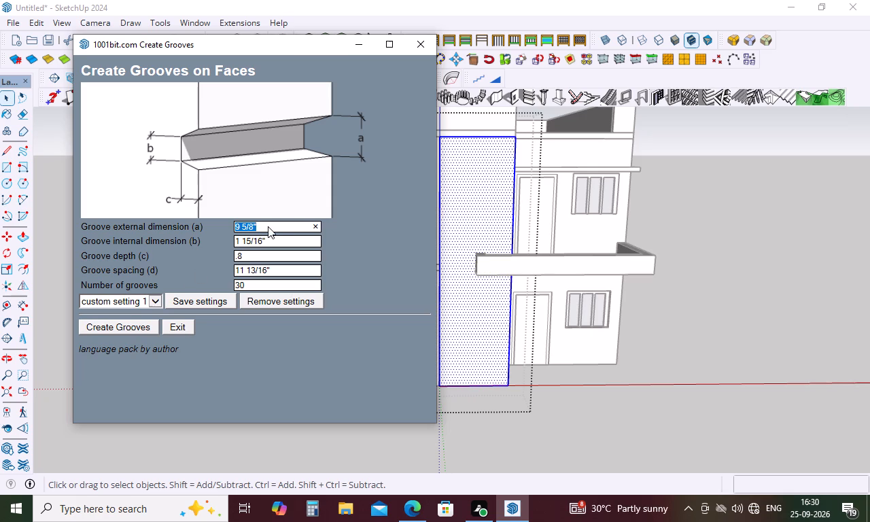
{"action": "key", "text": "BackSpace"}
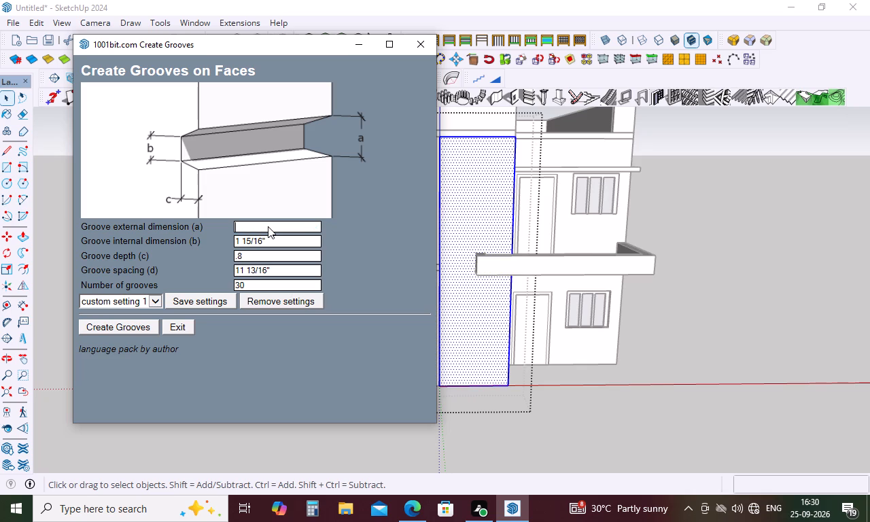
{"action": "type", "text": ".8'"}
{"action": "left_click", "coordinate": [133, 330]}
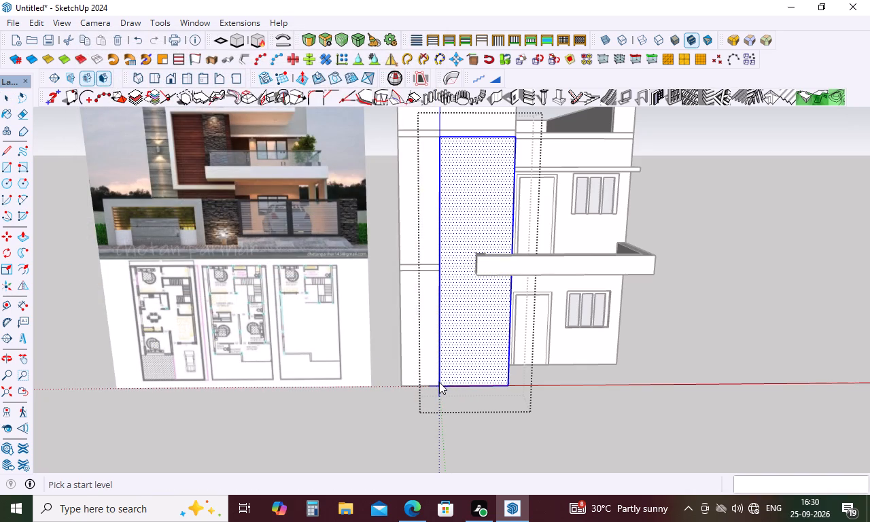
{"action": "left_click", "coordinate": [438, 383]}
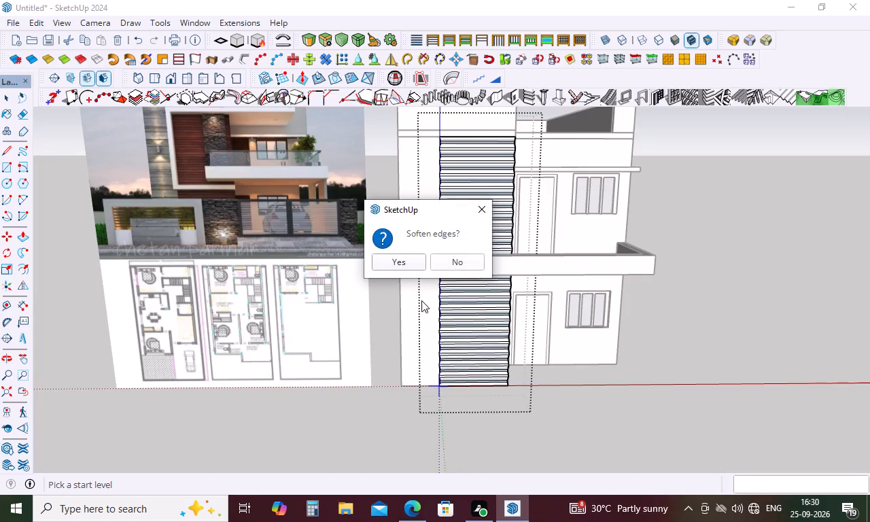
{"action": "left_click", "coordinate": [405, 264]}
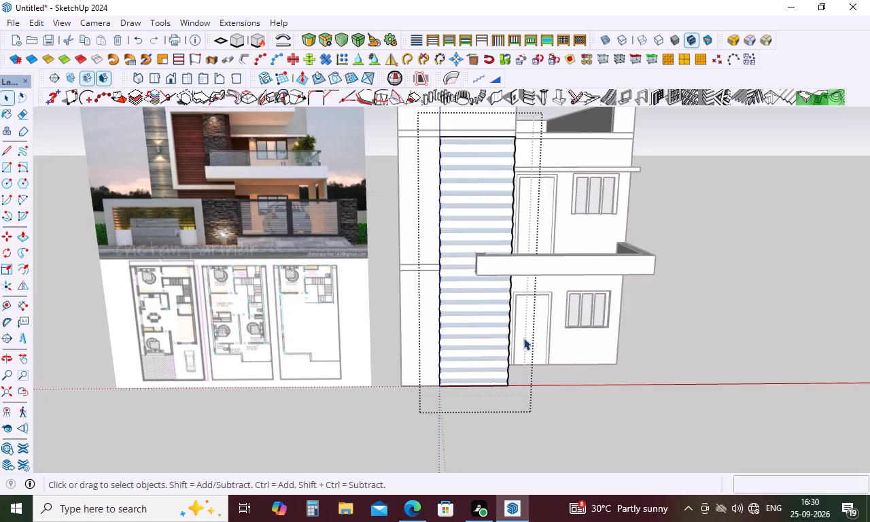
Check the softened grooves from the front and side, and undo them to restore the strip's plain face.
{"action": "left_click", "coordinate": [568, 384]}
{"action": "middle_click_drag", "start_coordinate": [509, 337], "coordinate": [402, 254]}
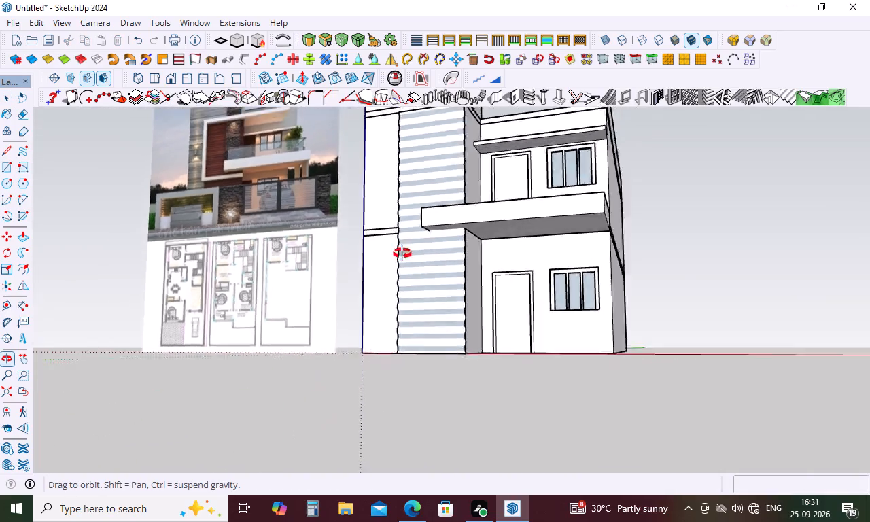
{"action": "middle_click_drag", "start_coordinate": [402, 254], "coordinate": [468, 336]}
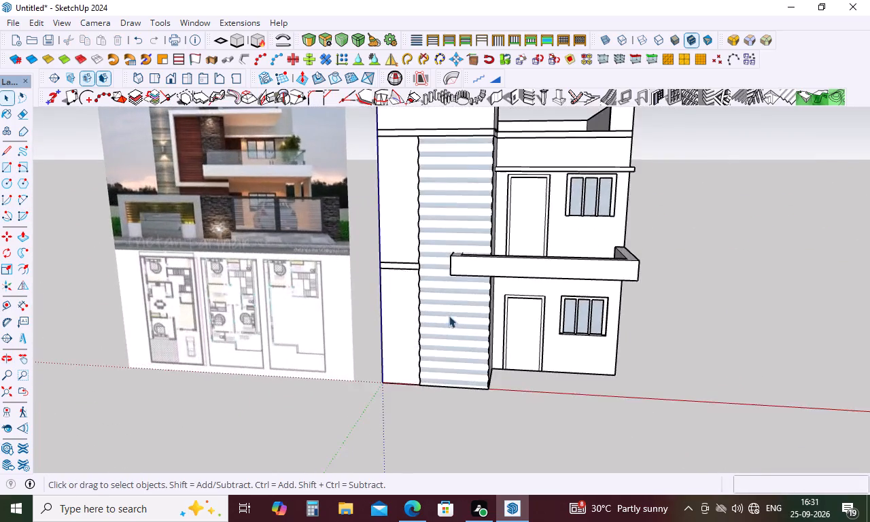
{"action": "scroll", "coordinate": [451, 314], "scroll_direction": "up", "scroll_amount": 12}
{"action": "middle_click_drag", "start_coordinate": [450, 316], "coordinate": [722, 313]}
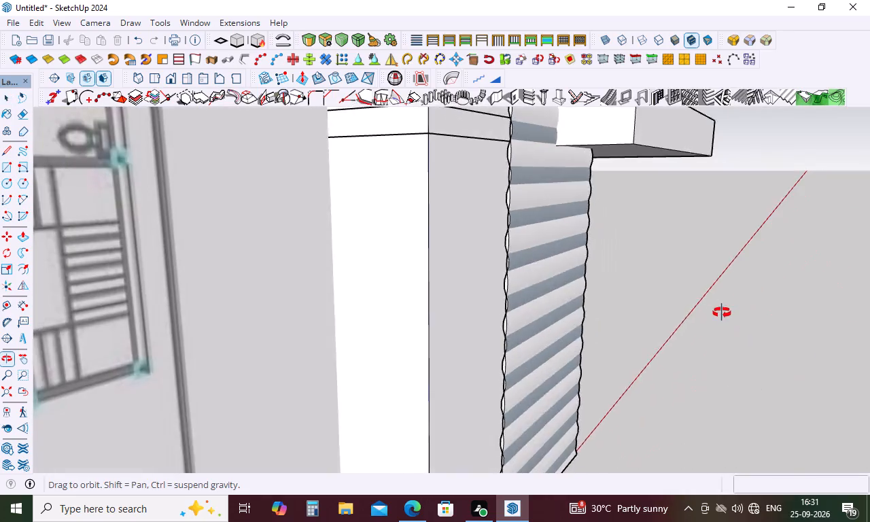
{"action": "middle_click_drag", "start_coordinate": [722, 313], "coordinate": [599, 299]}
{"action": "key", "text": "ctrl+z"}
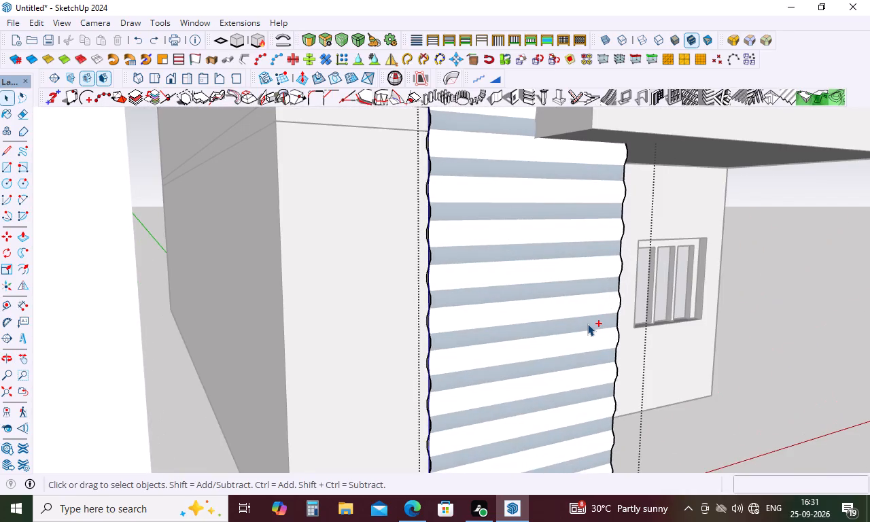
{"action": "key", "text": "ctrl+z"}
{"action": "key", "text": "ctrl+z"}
Create 30 horizontal grooves with 11 13/16" spacing from the base of the strip's front face, and undo their edge softening.
{"action": "scroll", "coordinate": [287, 281], "scroll_direction": "down", "scroll_amount": 7}
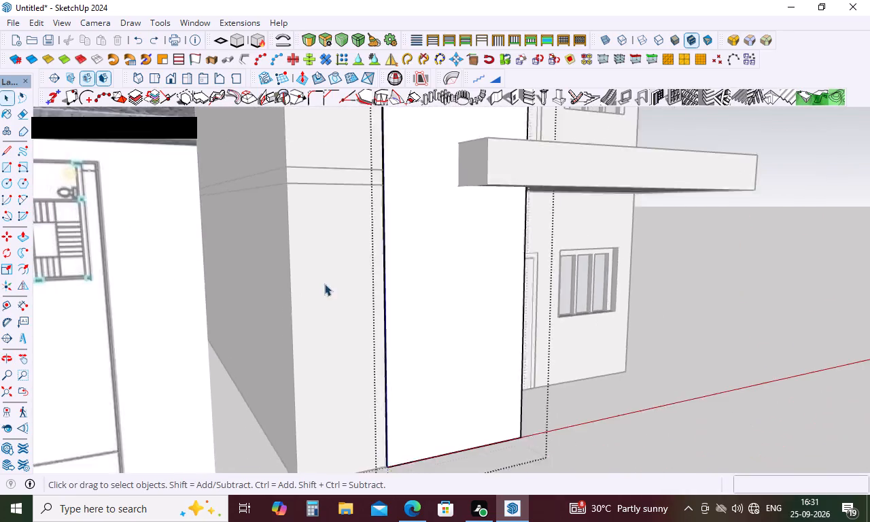
{"action": "scroll", "coordinate": [438, 292], "scroll_direction": "down", "scroll_amount": 3}
{"action": "left_click", "coordinate": [438, 292]}
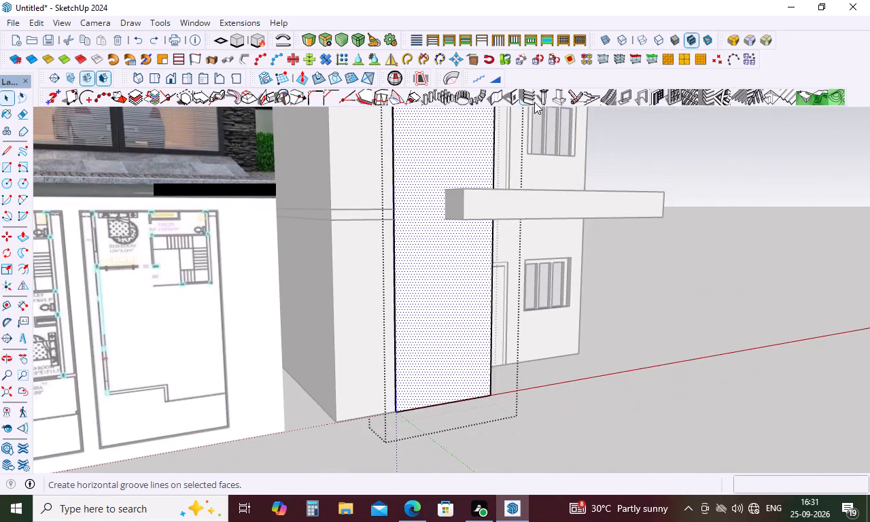
{"action": "left_click", "coordinate": [534, 99]}
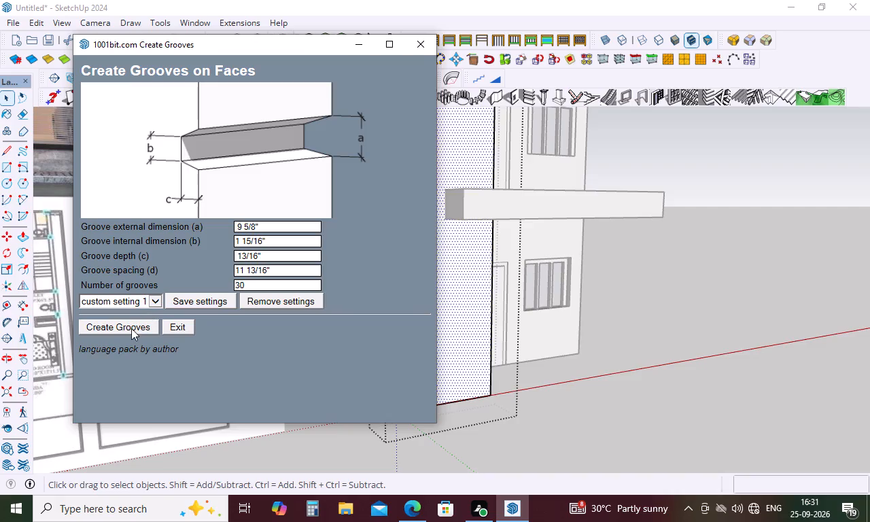
{"action": "left_click", "coordinate": [132, 327]}
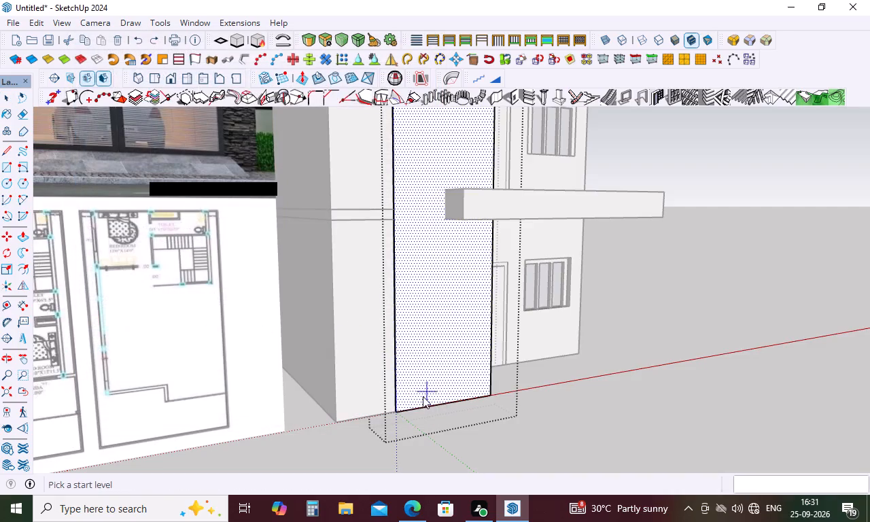
{"action": "left_click", "coordinate": [402, 411]}
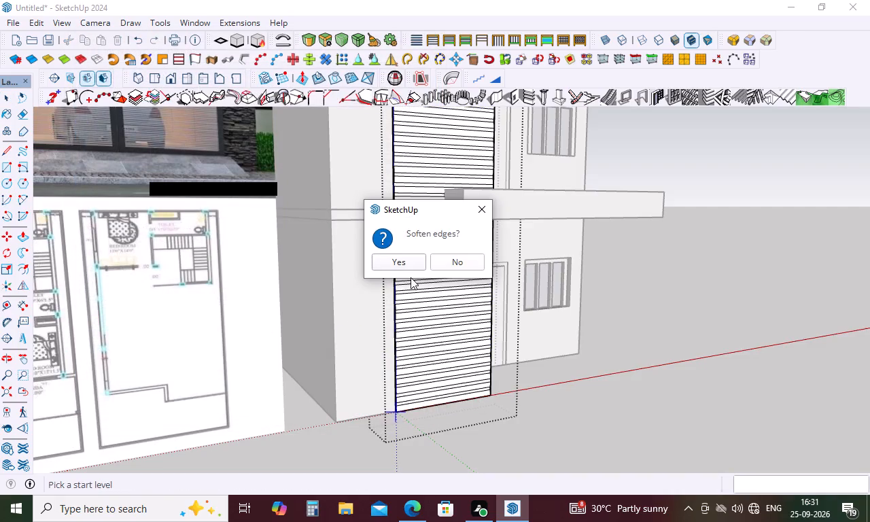
{"action": "left_click", "coordinate": [405, 268]}
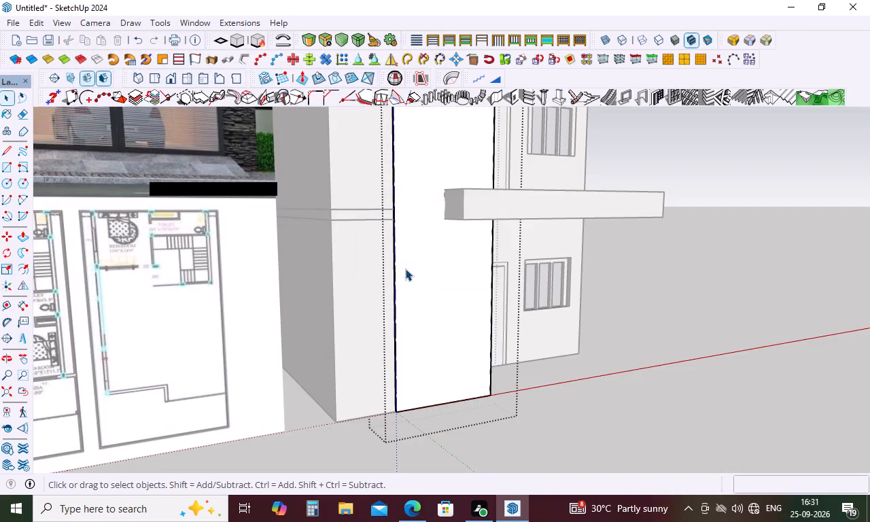
{"action": "key", "text": "ctrl+z"}
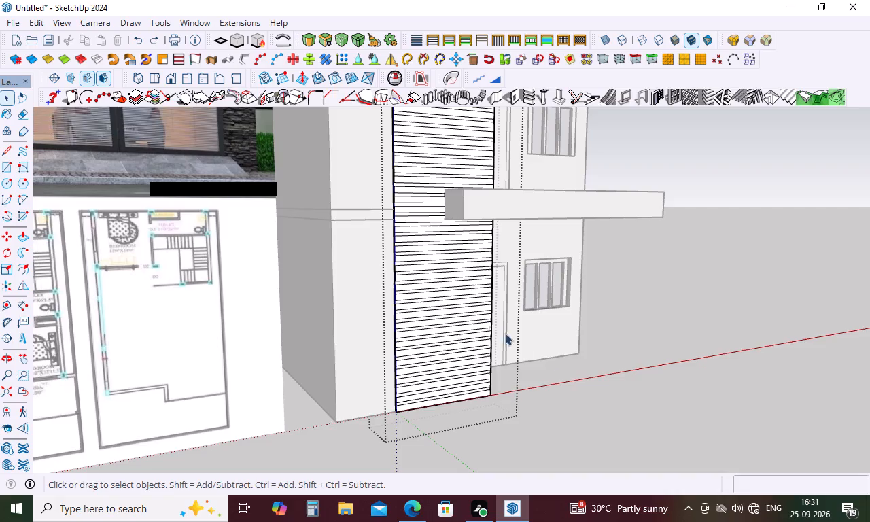
{"action": "key", "text": "space"}
{"action": "left_click", "coordinate": [591, 384]}
Examine the groove profile along the cladding strip's side edge and across its front face.
{"action": "scroll", "coordinate": [415, 334], "scroll_direction": "up", "scroll_amount": 8}
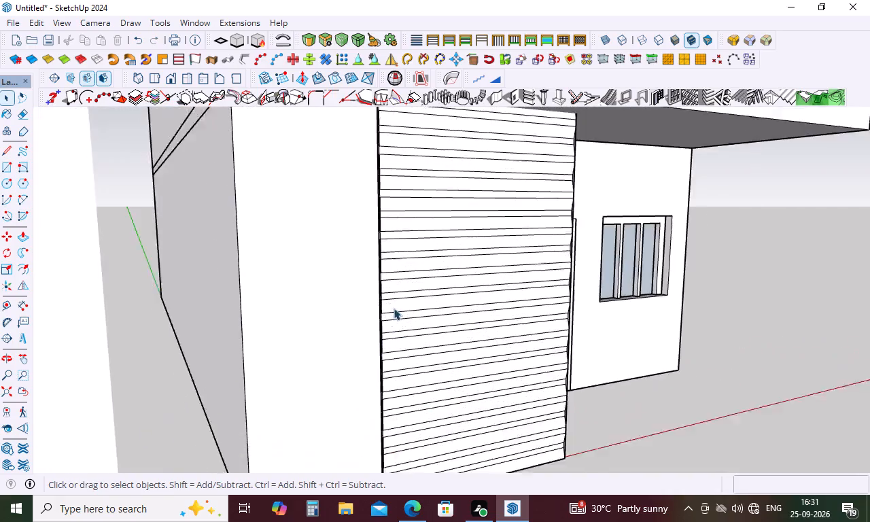
{"action": "scroll", "coordinate": [394, 308], "scroll_direction": "up", "scroll_amount": 13}
{"action": "middle_click_drag", "start_coordinate": [380, 317], "coordinate": [624, 332]}
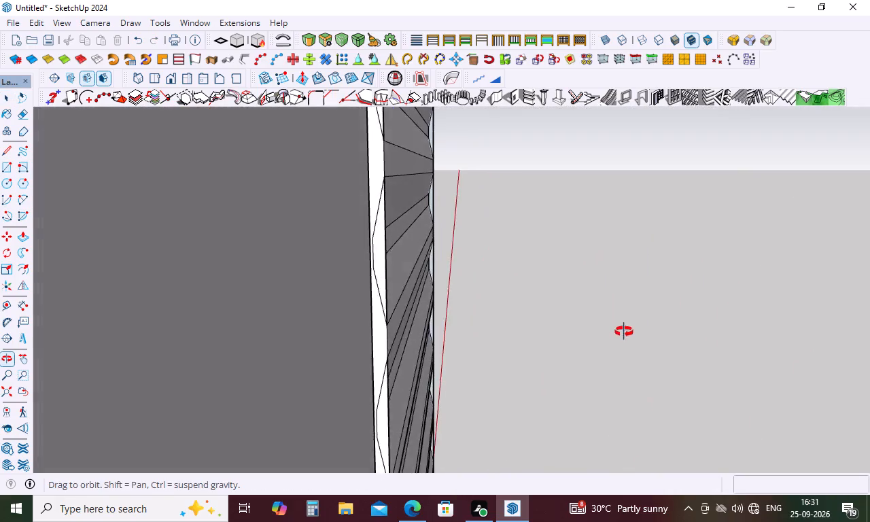
{"action": "middle_click_drag", "start_coordinate": [624, 332], "coordinate": [433, 324]}
{"action": "scroll", "coordinate": [432, 319], "scroll_direction": "down", "scroll_amount": 14}
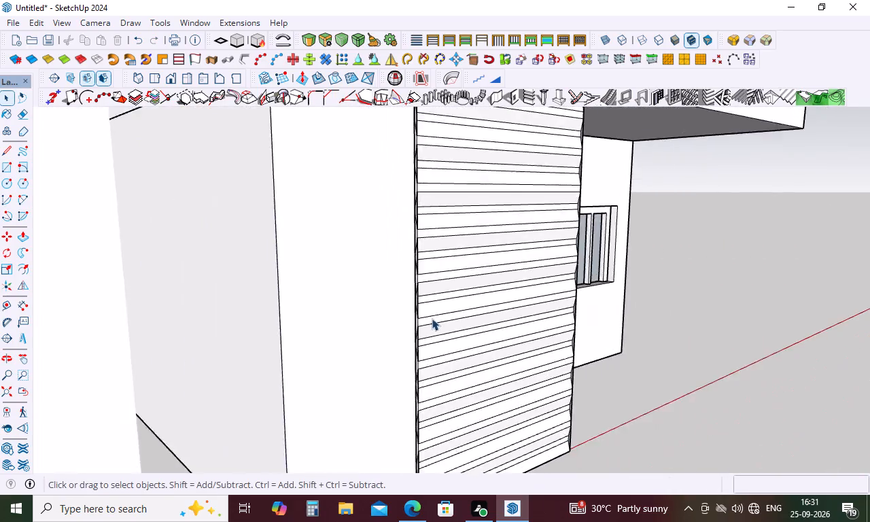
{"action": "scroll", "coordinate": [432, 318], "scroll_direction": "down", "scroll_amount": 10}
{"action": "middle_click_drag", "start_coordinate": [451, 308], "coordinate": [565, 334]}
{"action": "scroll", "coordinate": [513, 299], "scroll_direction": "up", "scroll_amount": 4}
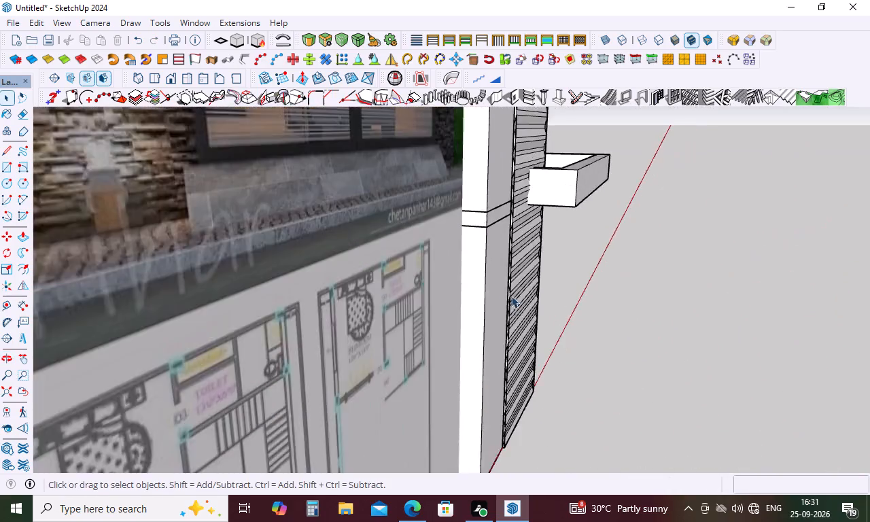
{"action": "scroll", "coordinate": [511, 296], "scroll_direction": "up", "scroll_amount": 18}
{"action": "scroll", "coordinate": [529, 262], "scroll_direction": "down", "scroll_amount": 4}
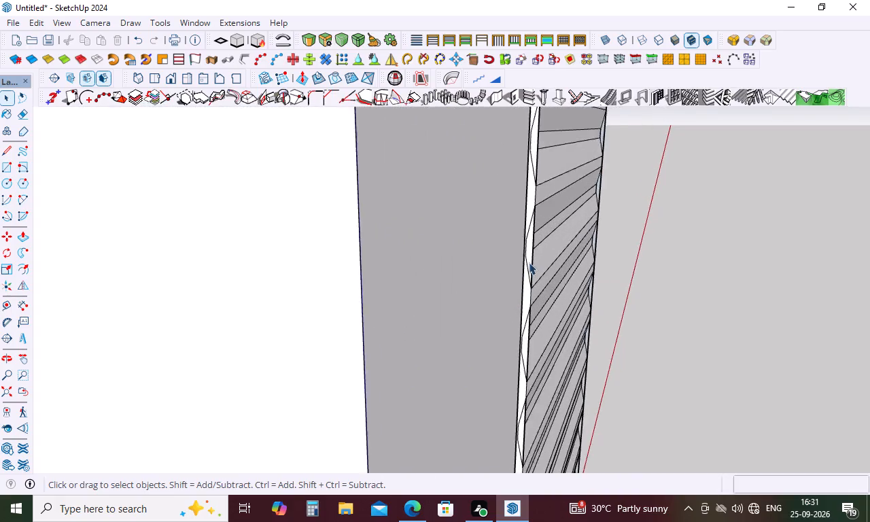
{"action": "scroll", "coordinate": [529, 262], "scroll_direction": "down", "scroll_amount": 16}
{"action": "middle_click_drag", "start_coordinate": [512, 273], "coordinate": [312, 246]}
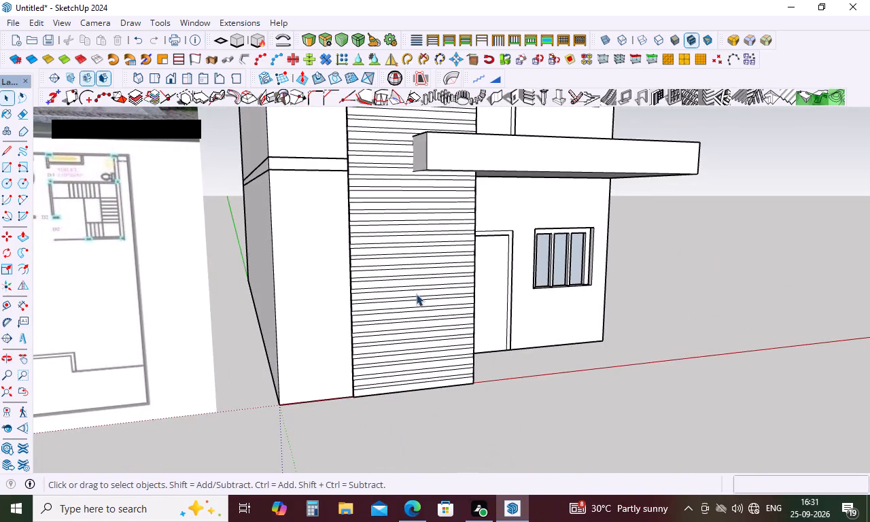
Paint the grooved cladding strip with the Wood Veneer 01 material from the Wood collection.
{"action": "key", "text": "b"}
{"action": "left_click", "coordinate": [704, 262]}
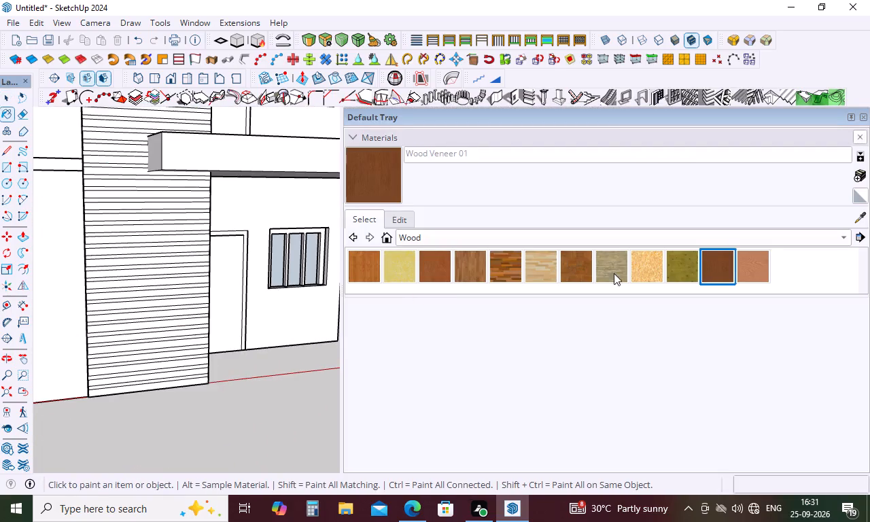
{"action": "left_click", "coordinate": [190, 258]}
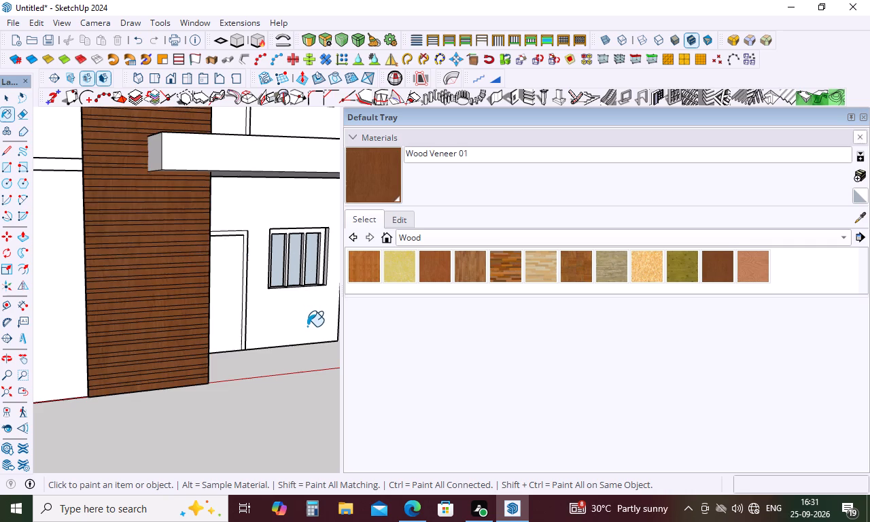
{"action": "key", "text": "space"}
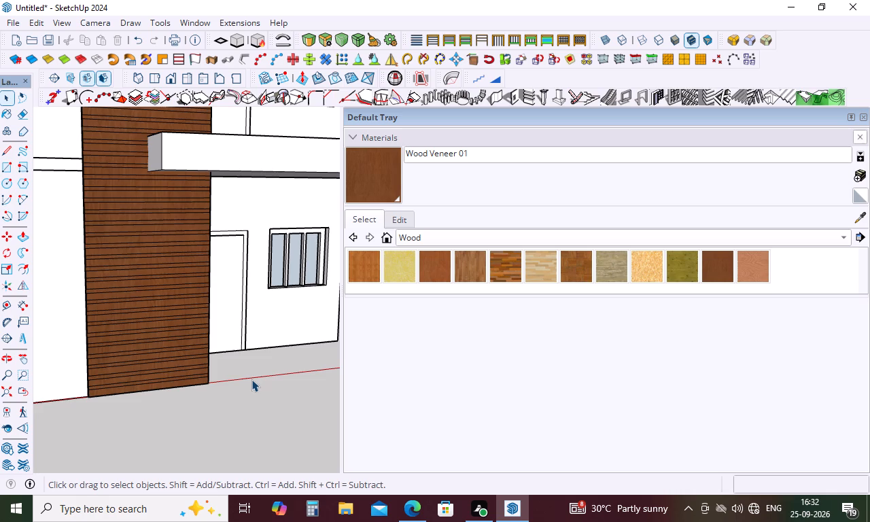
Examine the painted cladding strip up close and as part of the whole front facade.
{"action": "scroll", "coordinate": [251, 379], "scroll_direction": "up", "scroll_amount": 3}
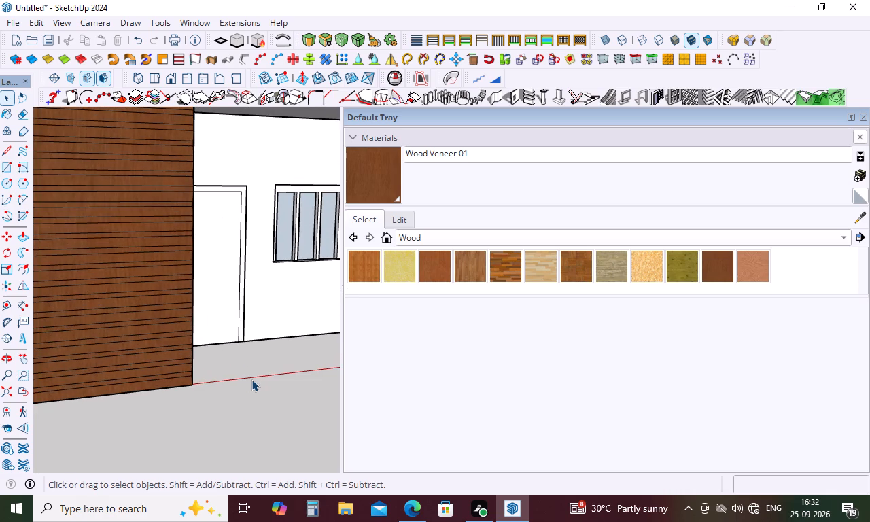
{"action": "scroll", "coordinate": [251, 379], "scroll_direction": "up", "scroll_amount": 1}
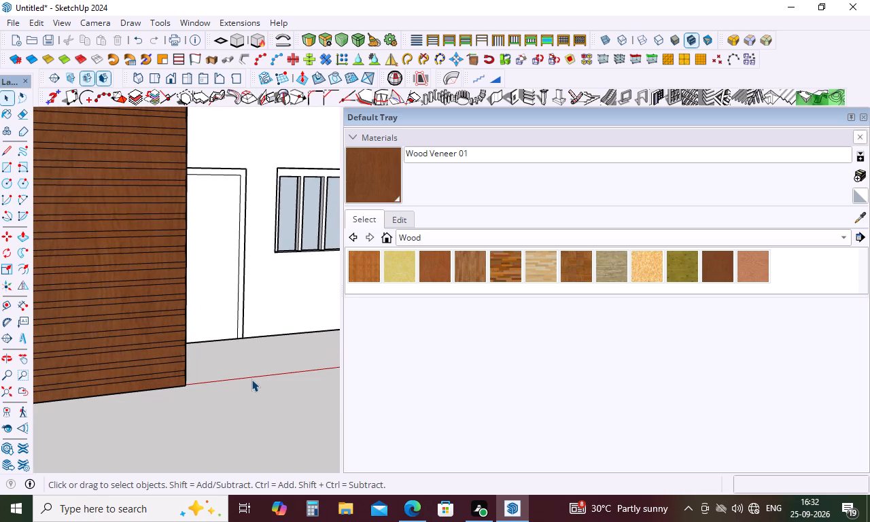
{"action": "scroll", "coordinate": [425, 308], "scroll_direction": "down", "scroll_amount": 4}
{"action": "scroll", "coordinate": [268, 327], "scroll_direction": "down", "scroll_amount": 7}
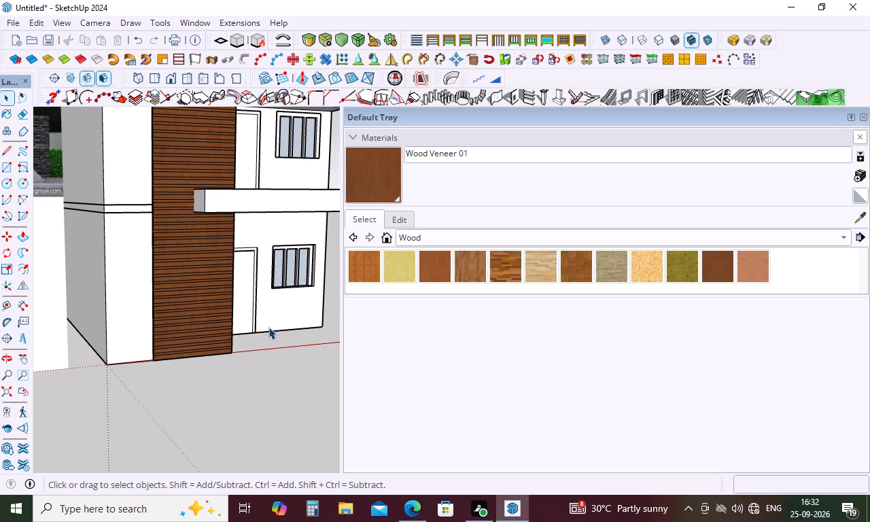
{"action": "key", "text": "space"}
{"action": "left_click", "coordinate": [245, 395]}
{"action": "scroll", "coordinate": [245, 279], "scroll_direction": "down", "scroll_amount": 3}
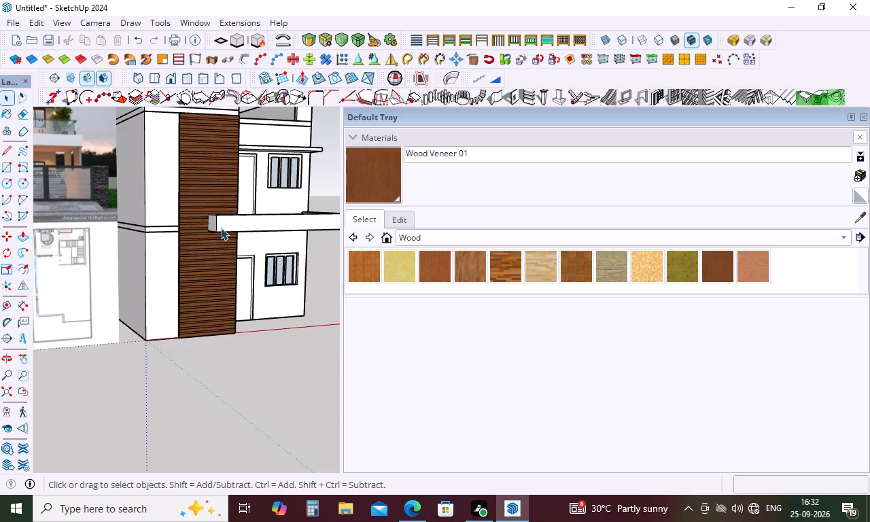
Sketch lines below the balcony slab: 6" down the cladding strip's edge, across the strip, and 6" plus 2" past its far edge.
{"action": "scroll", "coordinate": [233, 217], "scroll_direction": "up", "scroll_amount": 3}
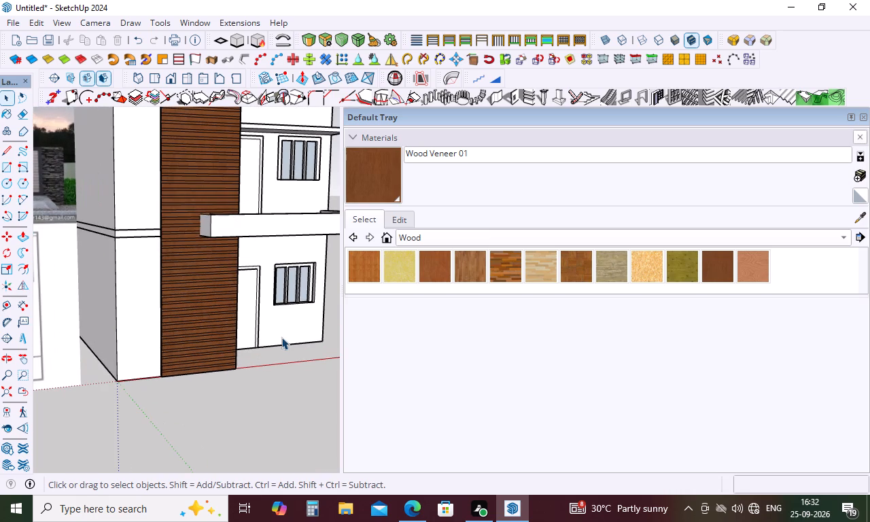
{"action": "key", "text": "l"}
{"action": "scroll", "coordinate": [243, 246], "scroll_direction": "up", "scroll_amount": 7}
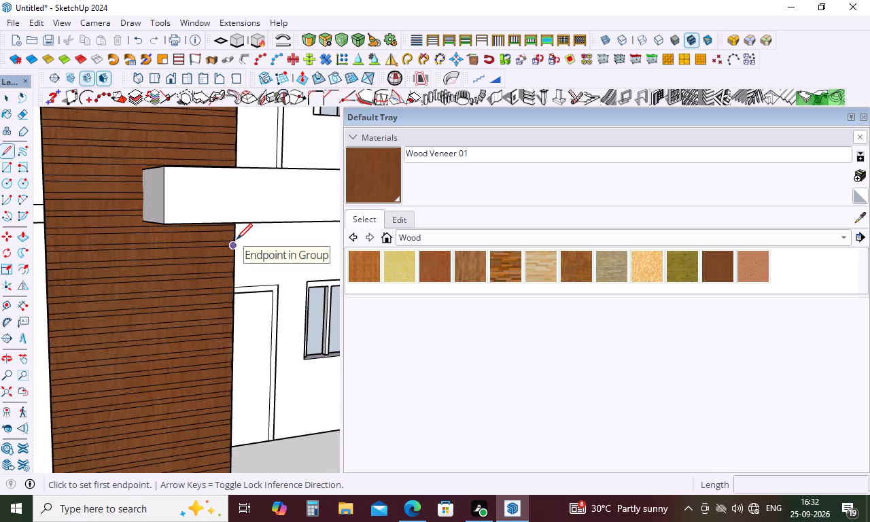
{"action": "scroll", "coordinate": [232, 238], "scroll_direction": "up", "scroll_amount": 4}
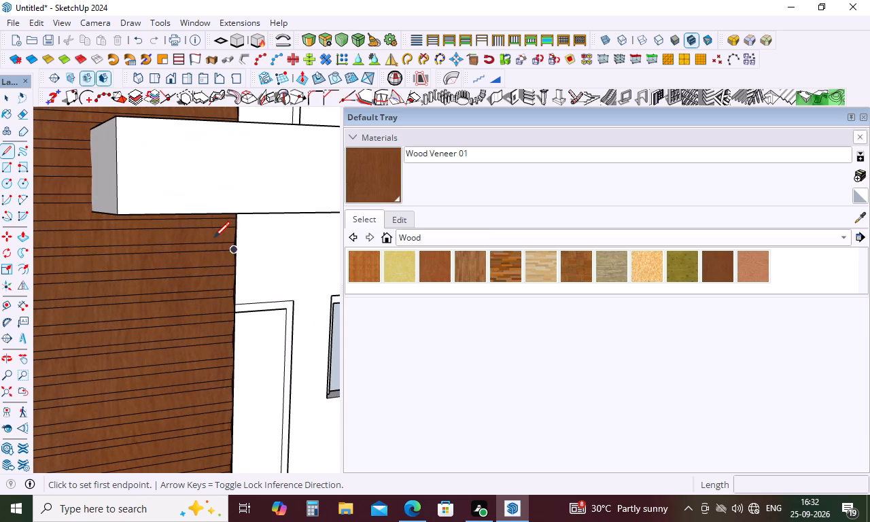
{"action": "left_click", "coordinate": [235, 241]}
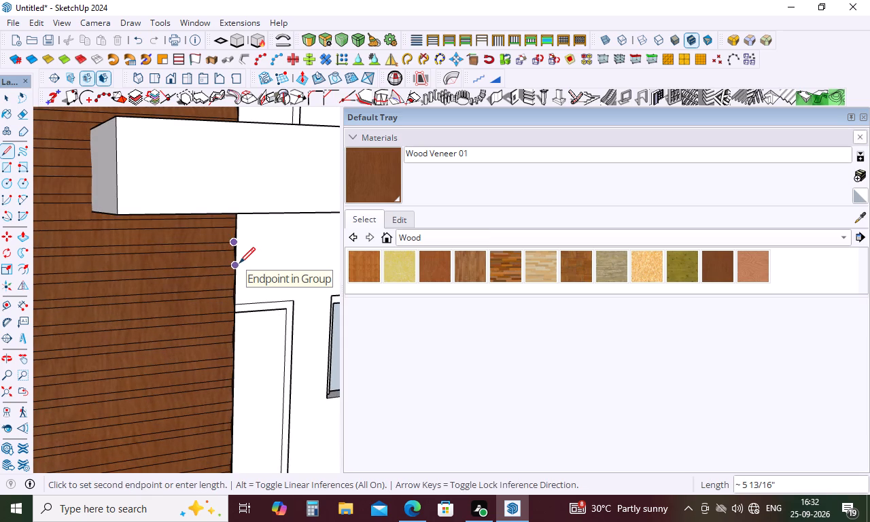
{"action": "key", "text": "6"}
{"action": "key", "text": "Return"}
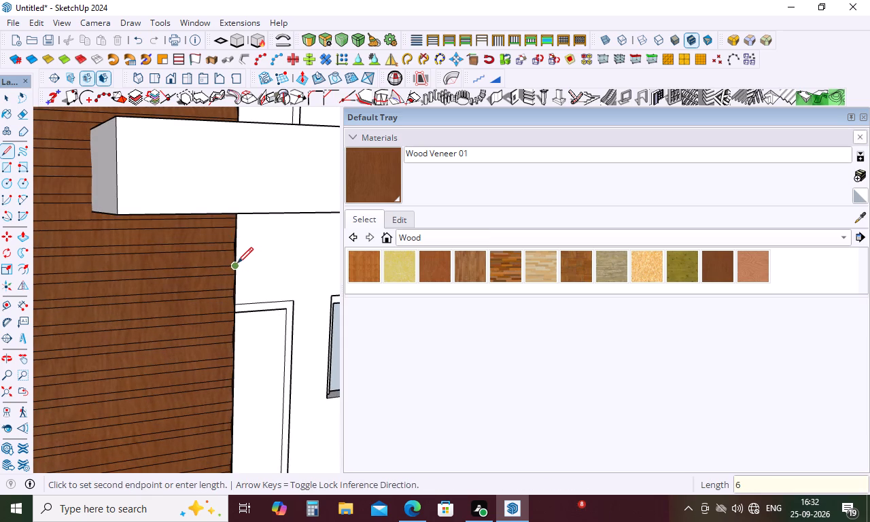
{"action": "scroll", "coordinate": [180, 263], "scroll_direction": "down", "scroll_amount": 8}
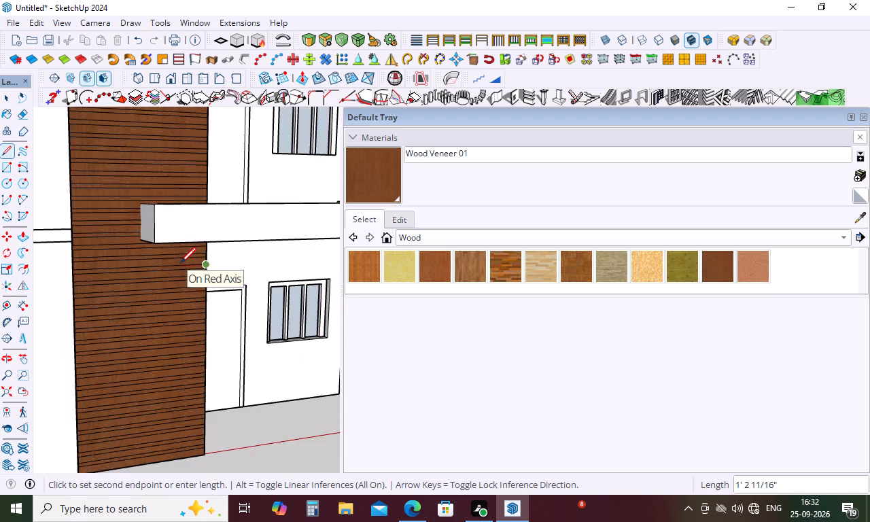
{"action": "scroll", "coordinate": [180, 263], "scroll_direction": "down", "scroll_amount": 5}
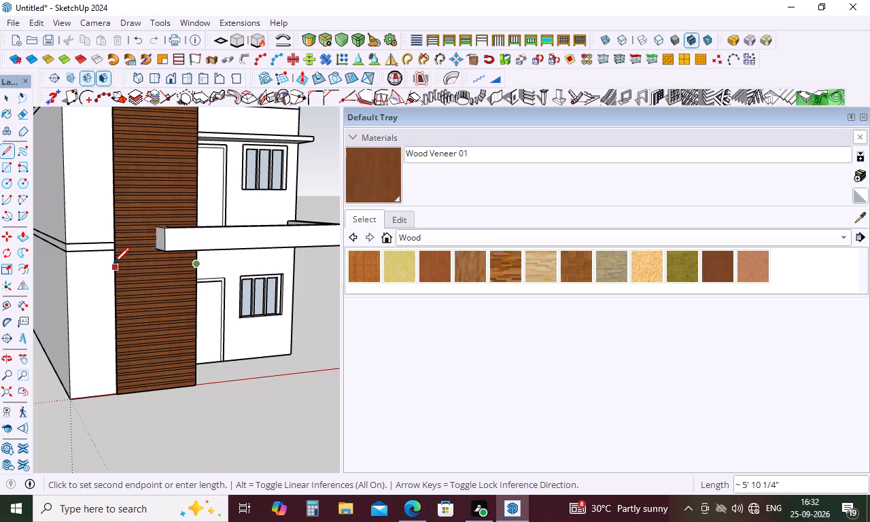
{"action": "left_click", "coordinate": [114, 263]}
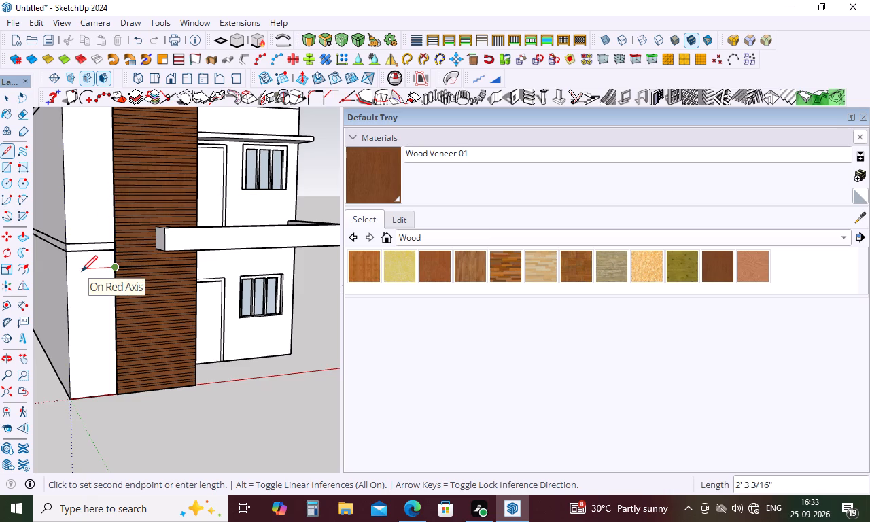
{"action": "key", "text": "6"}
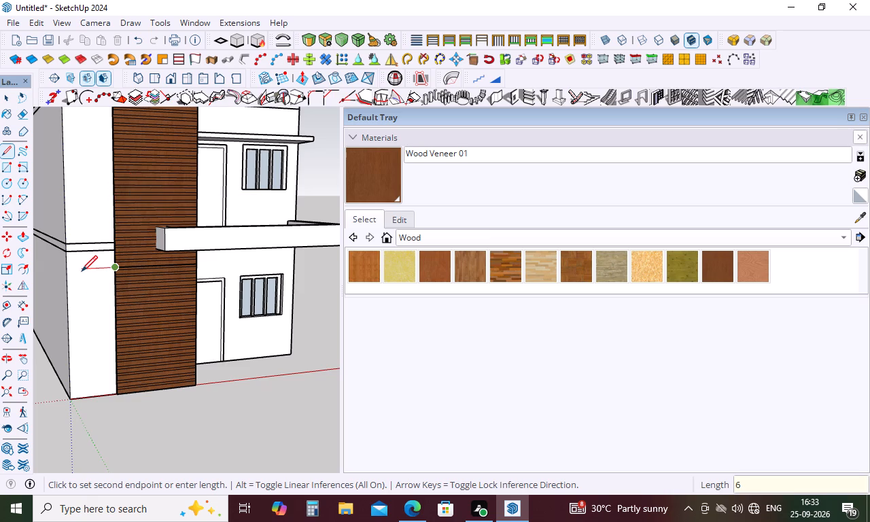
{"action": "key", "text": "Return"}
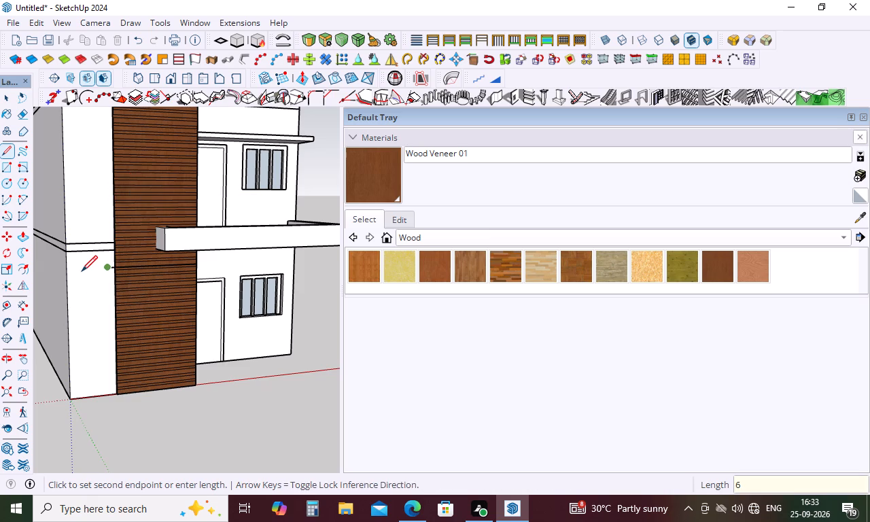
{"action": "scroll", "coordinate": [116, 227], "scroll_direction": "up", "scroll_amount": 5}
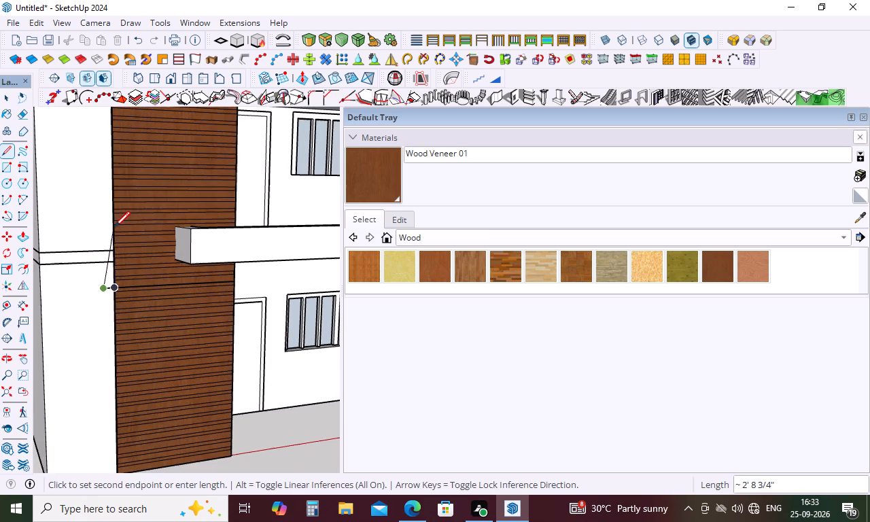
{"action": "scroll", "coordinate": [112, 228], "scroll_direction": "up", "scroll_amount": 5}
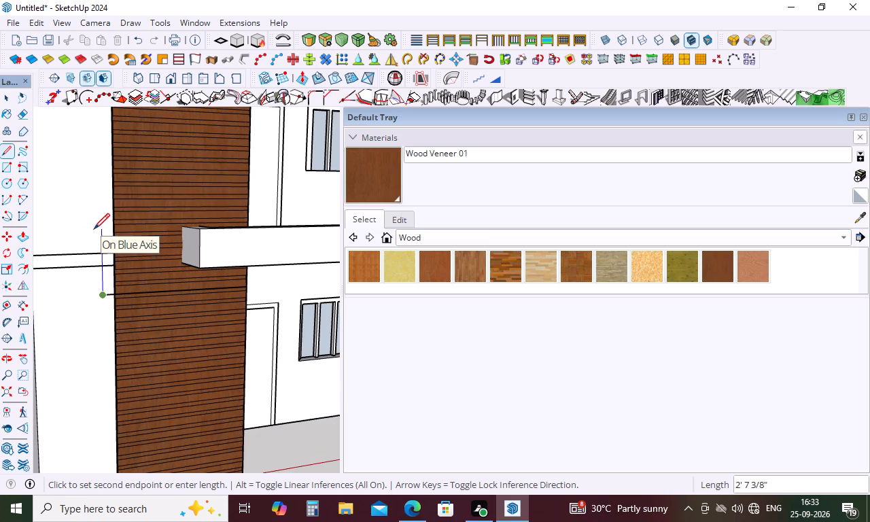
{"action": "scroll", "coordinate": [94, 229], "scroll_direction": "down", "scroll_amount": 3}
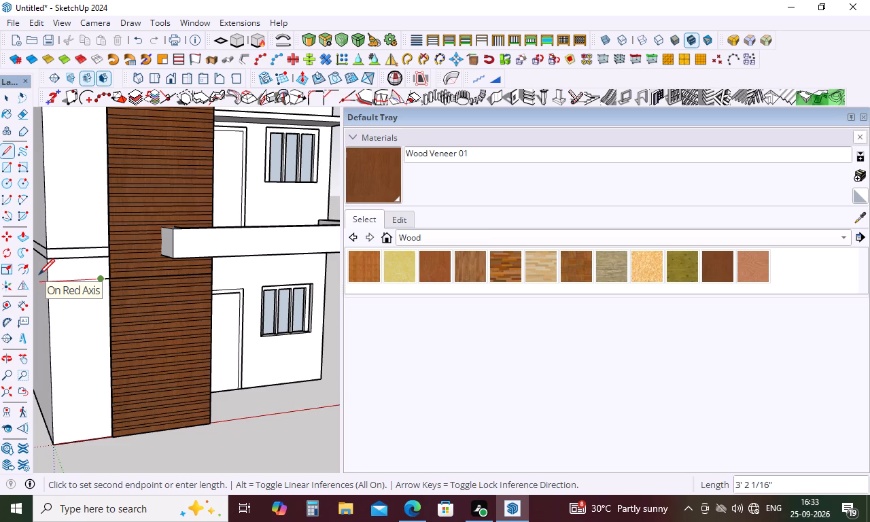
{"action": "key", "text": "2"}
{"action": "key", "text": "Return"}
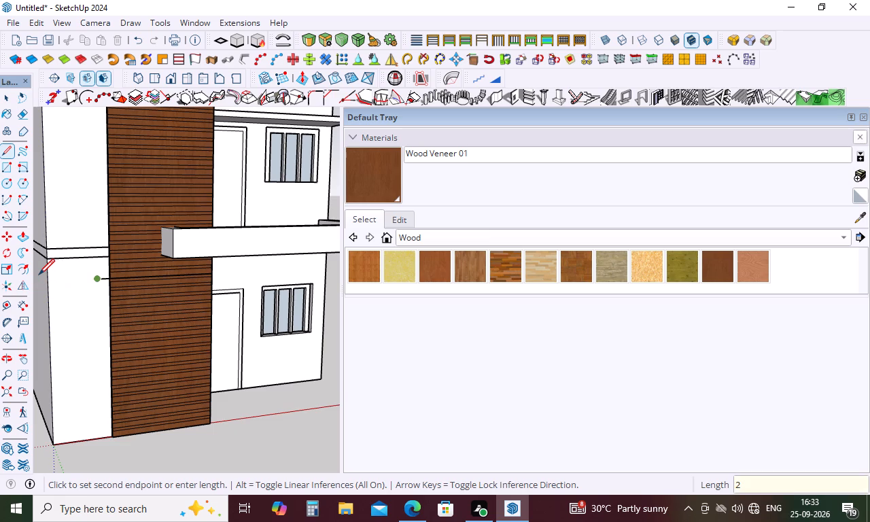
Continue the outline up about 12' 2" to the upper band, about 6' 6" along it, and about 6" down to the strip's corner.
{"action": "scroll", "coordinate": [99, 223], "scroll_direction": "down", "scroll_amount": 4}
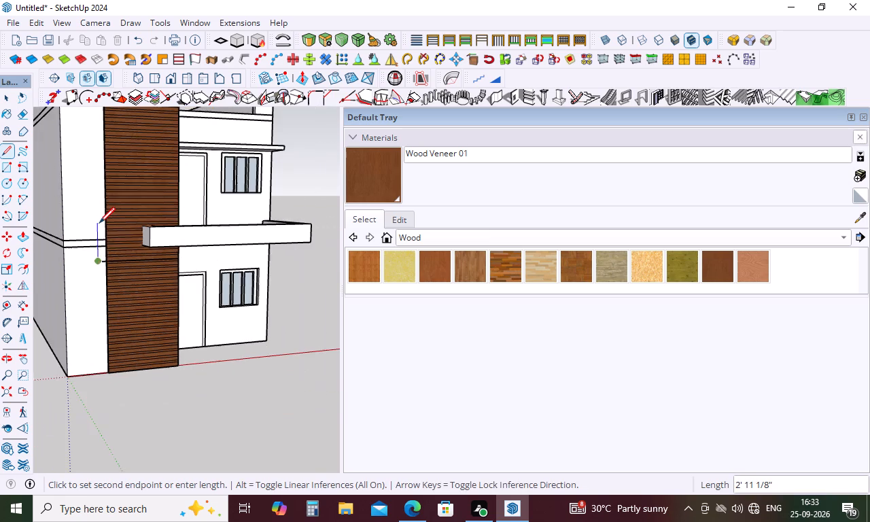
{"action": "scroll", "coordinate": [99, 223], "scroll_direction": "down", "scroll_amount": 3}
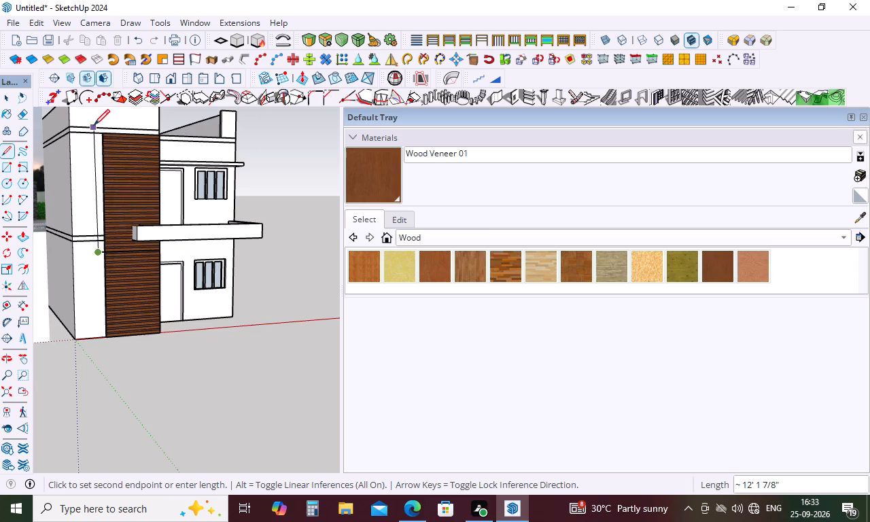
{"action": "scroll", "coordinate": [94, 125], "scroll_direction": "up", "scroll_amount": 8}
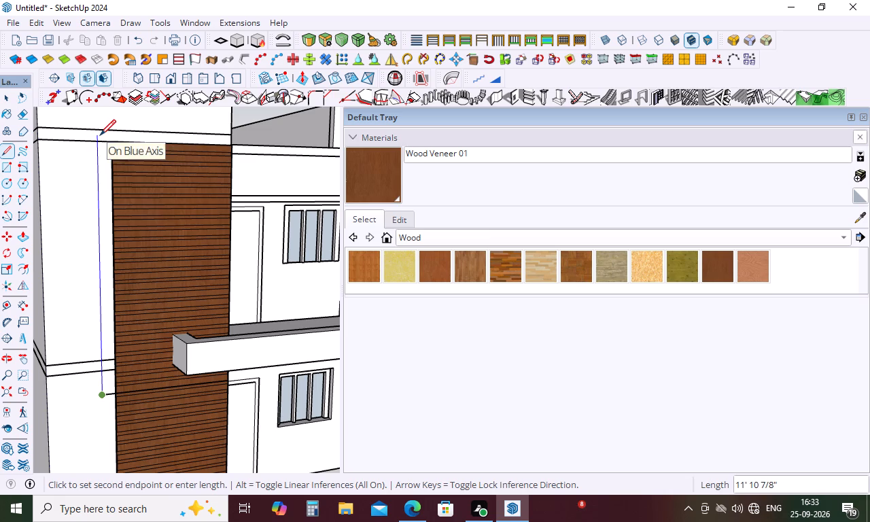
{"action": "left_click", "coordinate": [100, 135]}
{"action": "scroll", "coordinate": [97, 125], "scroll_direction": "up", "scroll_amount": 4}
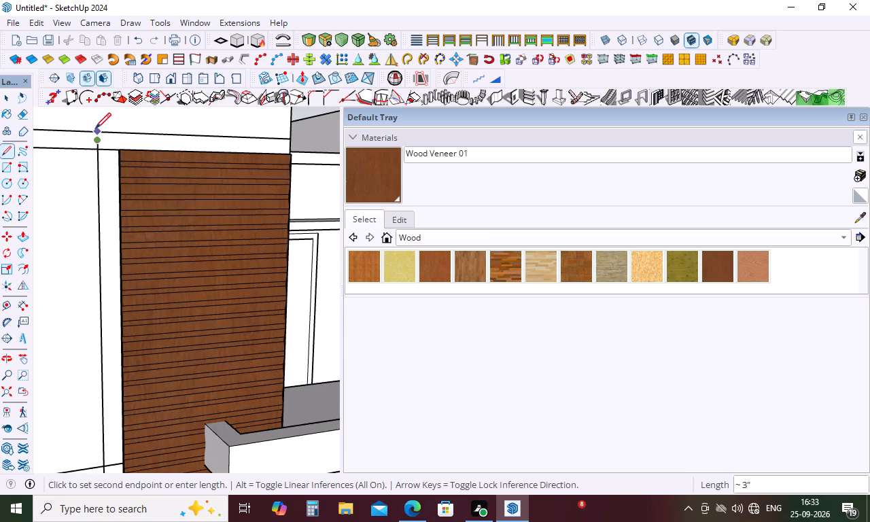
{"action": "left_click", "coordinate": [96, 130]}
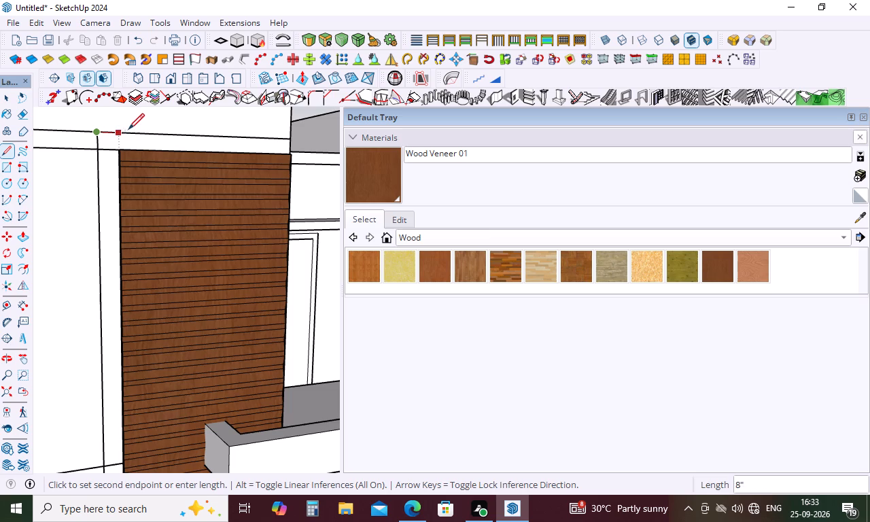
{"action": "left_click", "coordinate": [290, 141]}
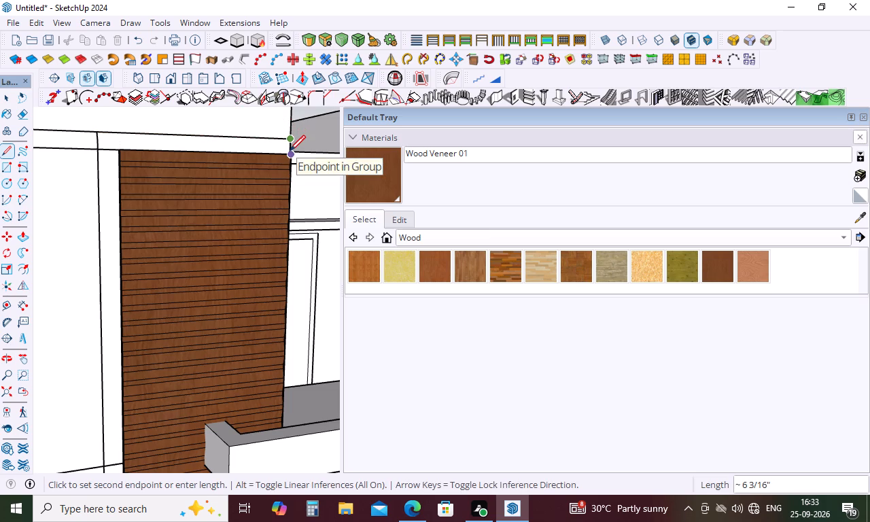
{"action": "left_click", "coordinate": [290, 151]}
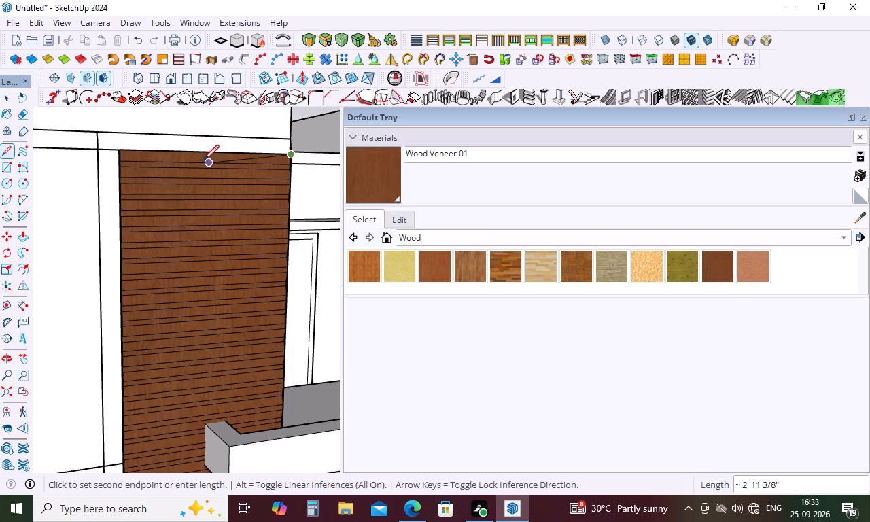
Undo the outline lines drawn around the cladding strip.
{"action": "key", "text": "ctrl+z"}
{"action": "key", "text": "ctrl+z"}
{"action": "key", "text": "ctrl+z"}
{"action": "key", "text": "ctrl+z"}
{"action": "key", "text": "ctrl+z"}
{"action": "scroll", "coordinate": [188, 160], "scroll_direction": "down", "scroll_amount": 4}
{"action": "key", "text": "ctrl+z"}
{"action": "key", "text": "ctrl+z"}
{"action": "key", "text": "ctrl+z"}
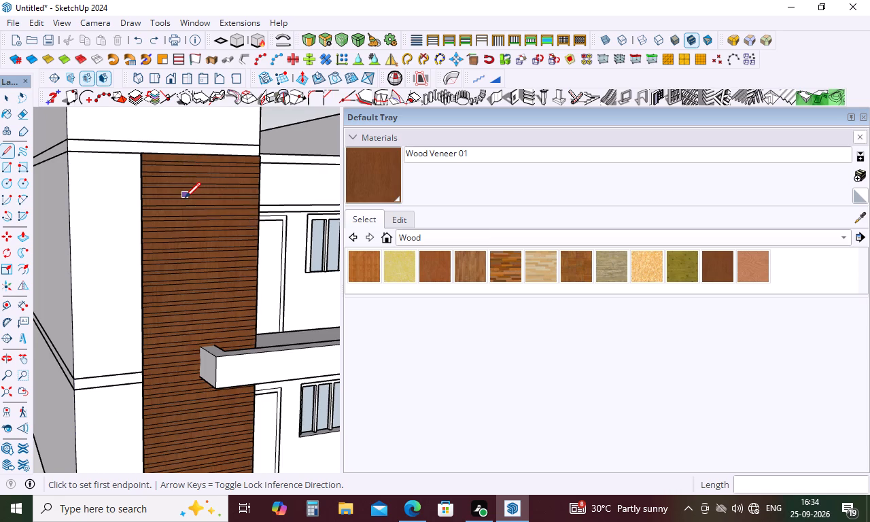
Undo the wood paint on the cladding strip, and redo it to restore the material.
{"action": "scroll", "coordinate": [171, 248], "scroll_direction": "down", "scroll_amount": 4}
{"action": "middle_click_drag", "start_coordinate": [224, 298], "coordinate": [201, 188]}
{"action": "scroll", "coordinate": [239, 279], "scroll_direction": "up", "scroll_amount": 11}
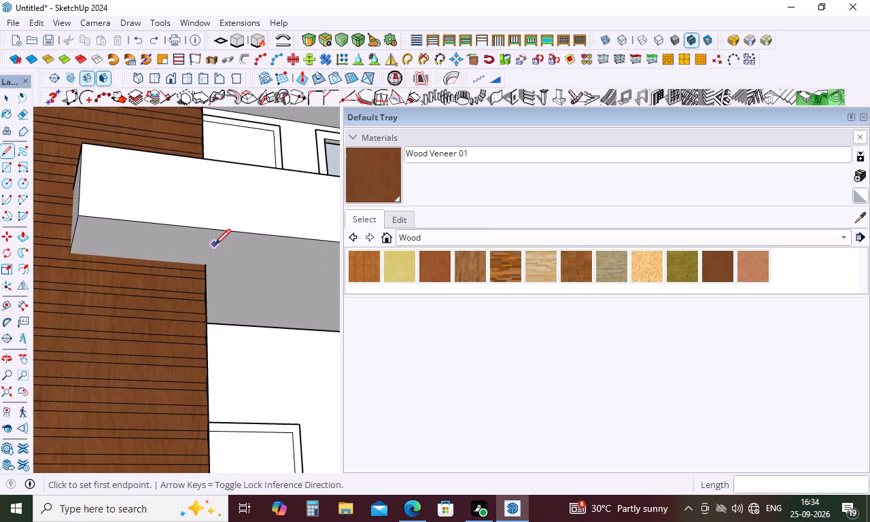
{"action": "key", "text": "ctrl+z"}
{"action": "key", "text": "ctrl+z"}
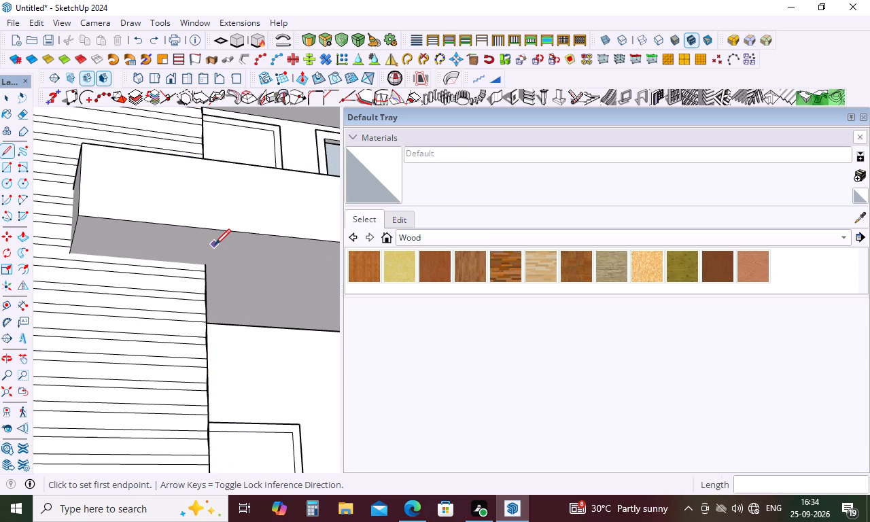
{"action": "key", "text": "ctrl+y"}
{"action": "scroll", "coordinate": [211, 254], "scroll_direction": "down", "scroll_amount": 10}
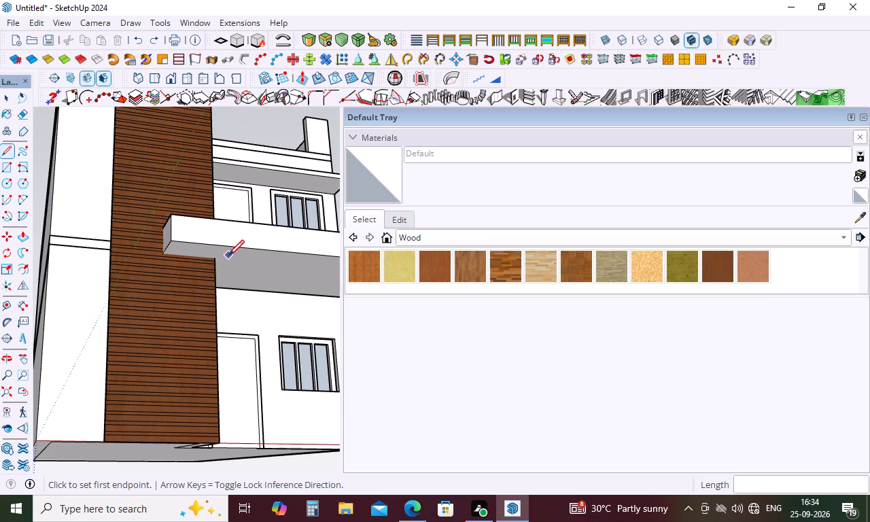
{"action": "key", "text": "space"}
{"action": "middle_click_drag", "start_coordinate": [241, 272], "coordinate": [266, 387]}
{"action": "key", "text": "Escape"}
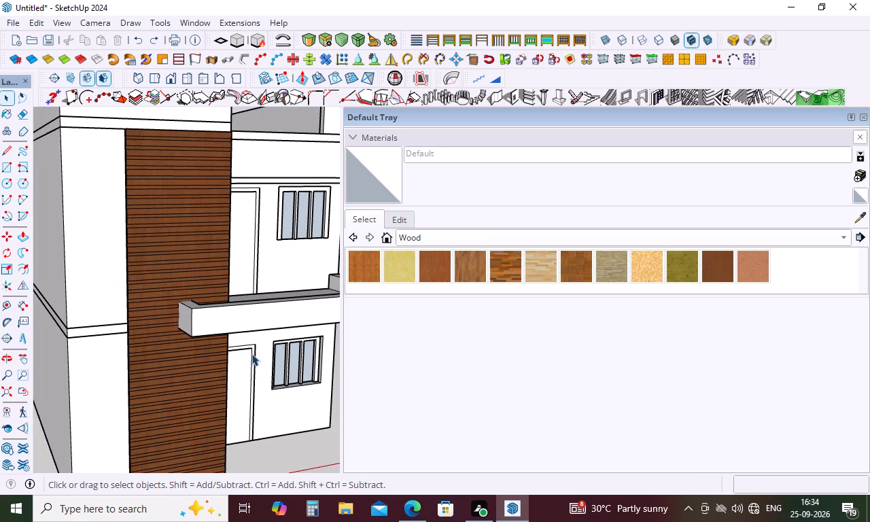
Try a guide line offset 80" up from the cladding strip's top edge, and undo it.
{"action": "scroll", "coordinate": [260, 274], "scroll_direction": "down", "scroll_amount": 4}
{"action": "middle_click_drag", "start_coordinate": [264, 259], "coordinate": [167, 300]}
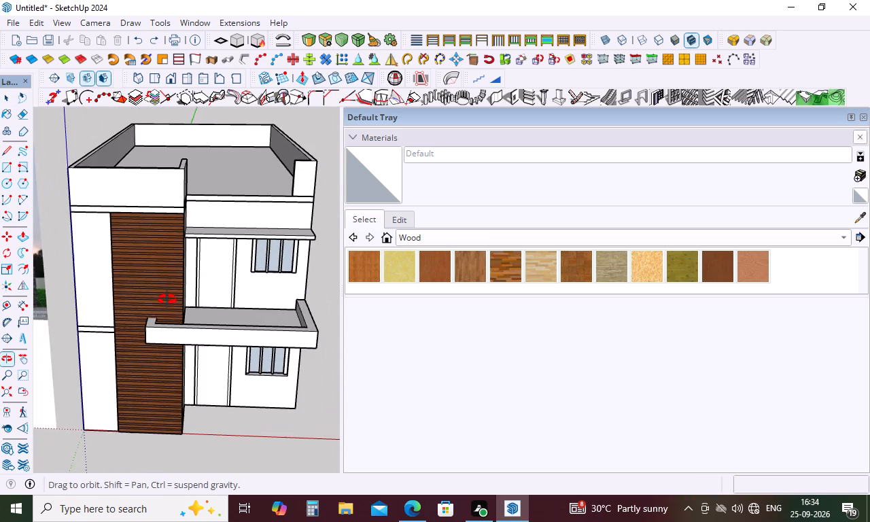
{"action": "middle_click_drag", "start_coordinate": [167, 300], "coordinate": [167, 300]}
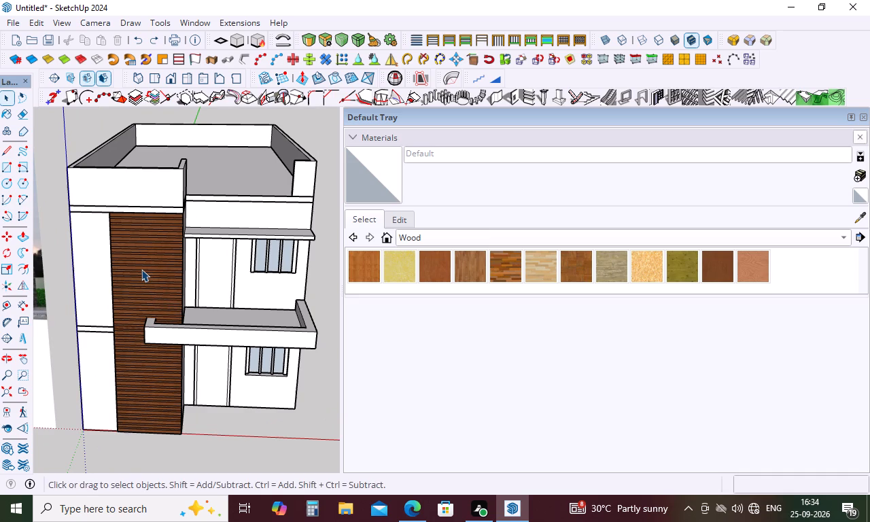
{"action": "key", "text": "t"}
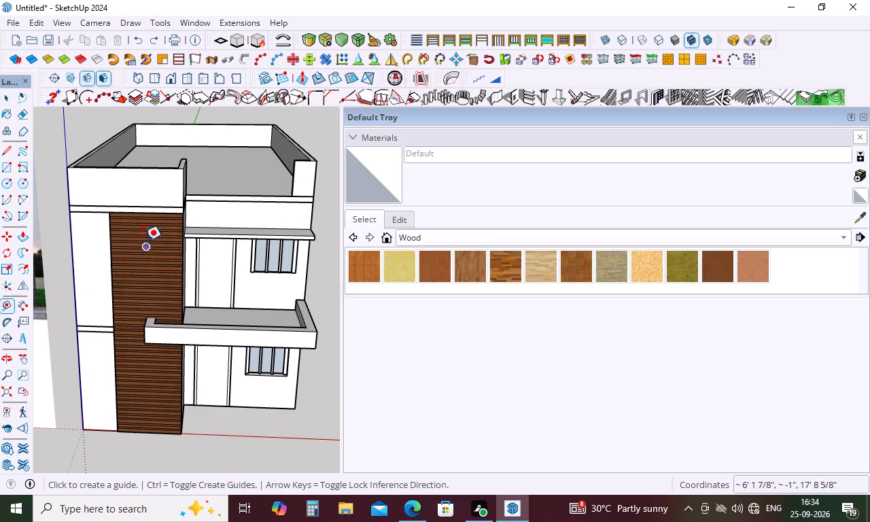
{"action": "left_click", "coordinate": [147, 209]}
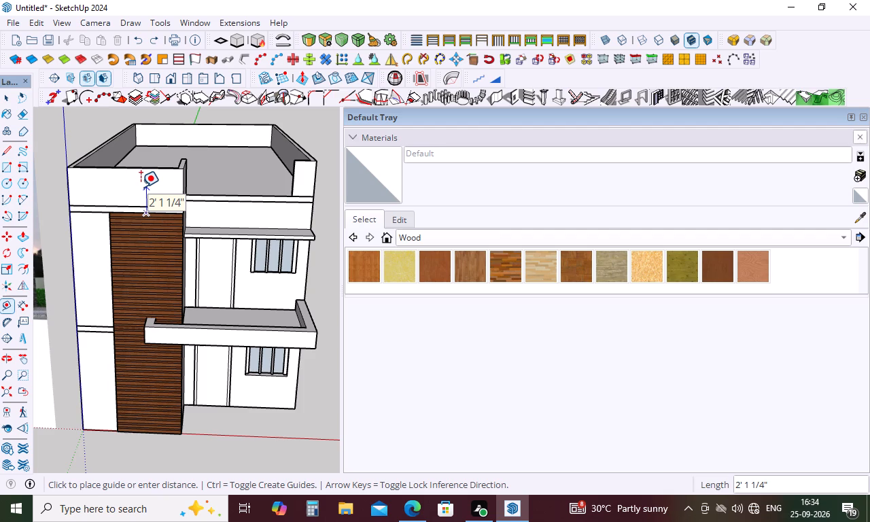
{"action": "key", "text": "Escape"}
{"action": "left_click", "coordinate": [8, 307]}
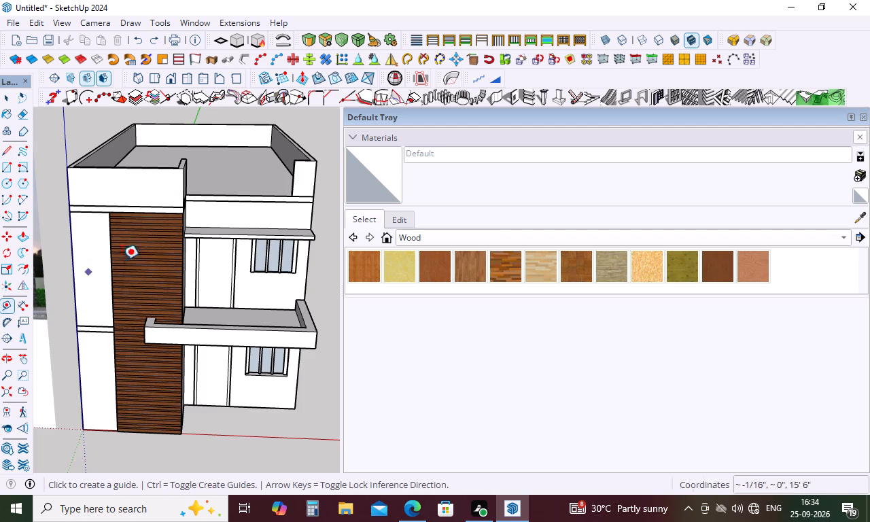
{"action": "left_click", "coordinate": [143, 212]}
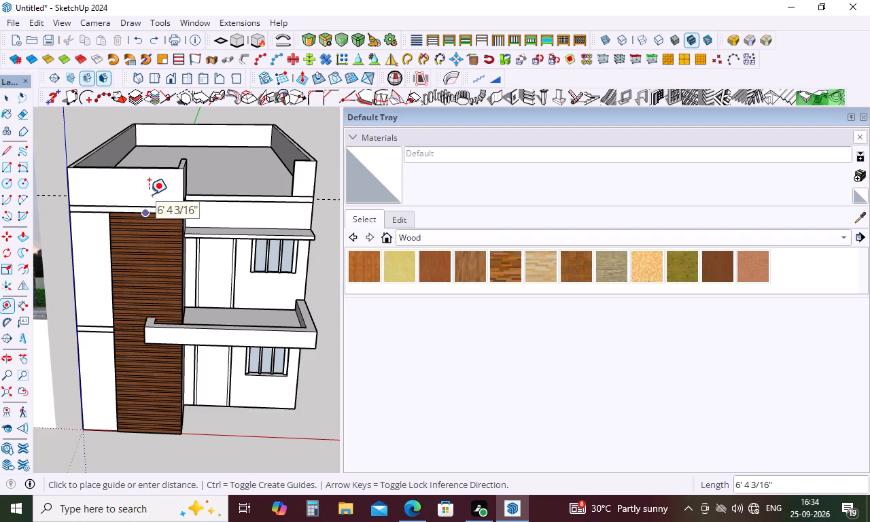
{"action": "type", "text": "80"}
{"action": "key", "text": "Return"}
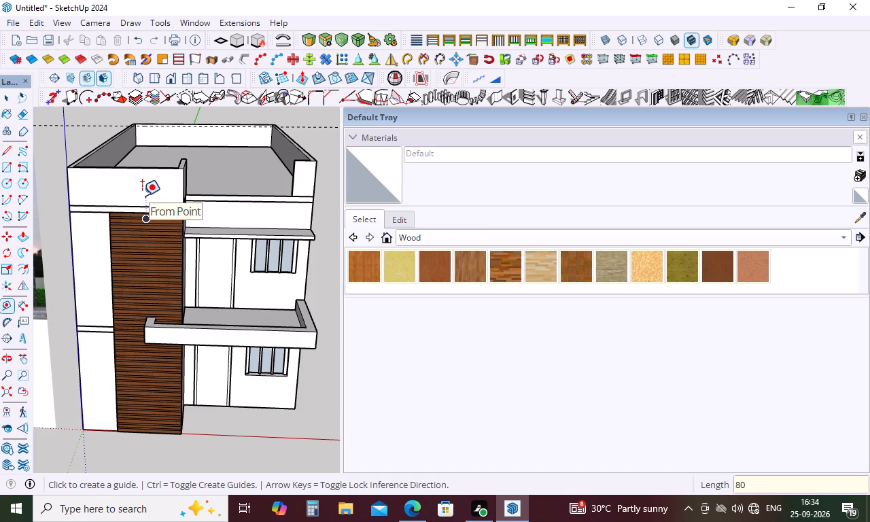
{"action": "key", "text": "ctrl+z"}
Place a guide line 8" above the top edge of the wood cladding strip.
{"action": "scroll", "coordinate": [148, 214], "scroll_direction": "up", "scroll_amount": 5}
{"action": "middle_click_drag", "start_coordinate": [150, 214], "coordinate": [173, 200]}
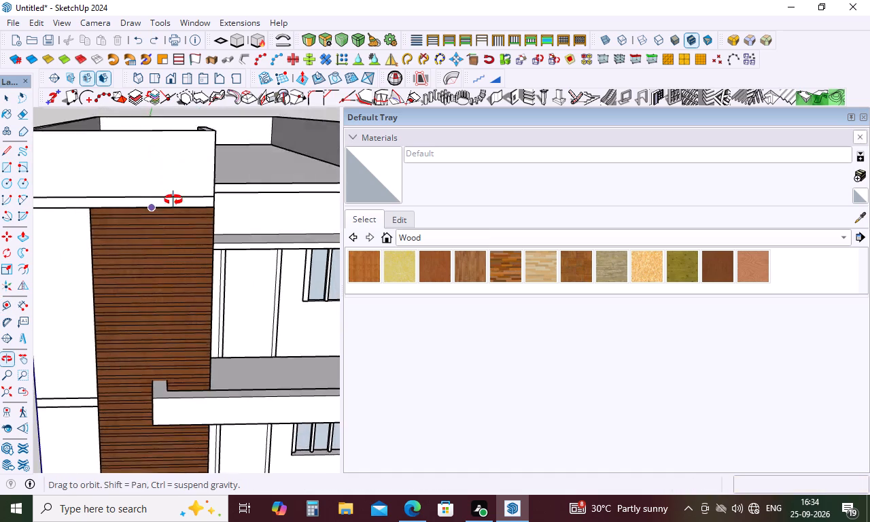
{"action": "middle_click_drag", "start_coordinate": [173, 200], "coordinate": [188, 130]}
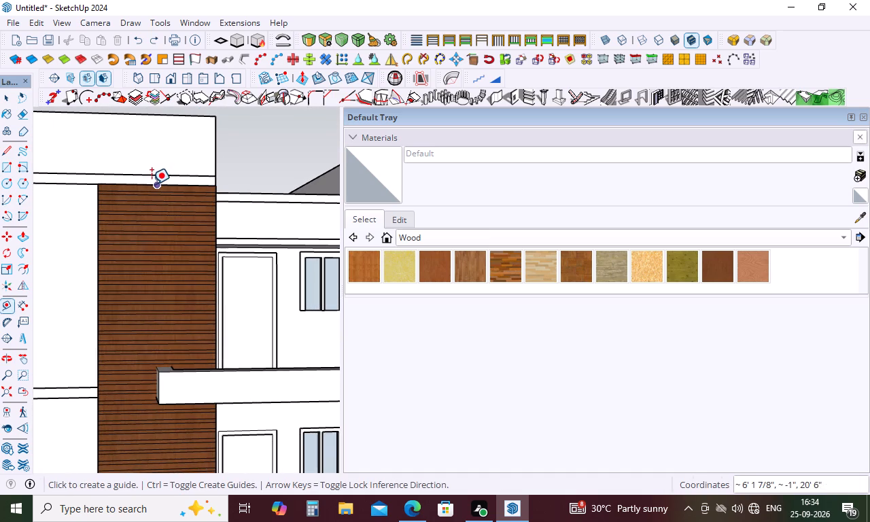
{"action": "left_click", "coordinate": [152, 184]}
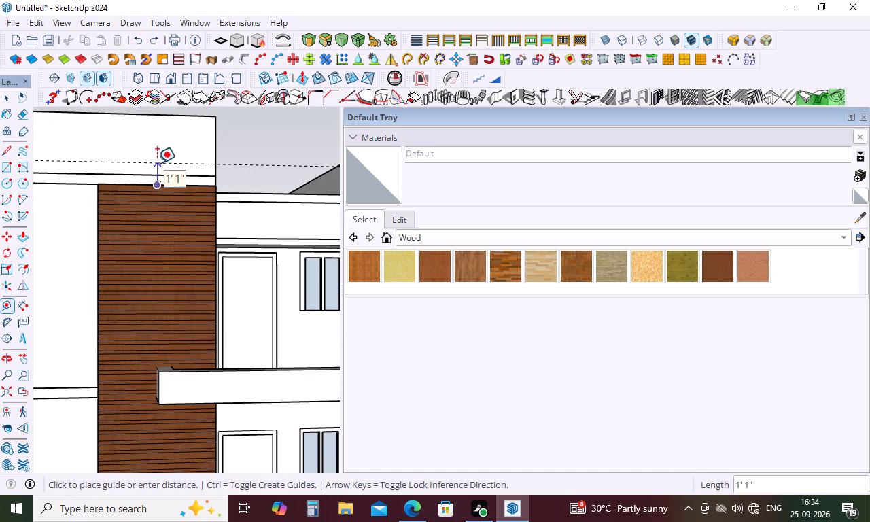
{"action": "key", "text": "8"}
{"action": "key", "text": "Return"}
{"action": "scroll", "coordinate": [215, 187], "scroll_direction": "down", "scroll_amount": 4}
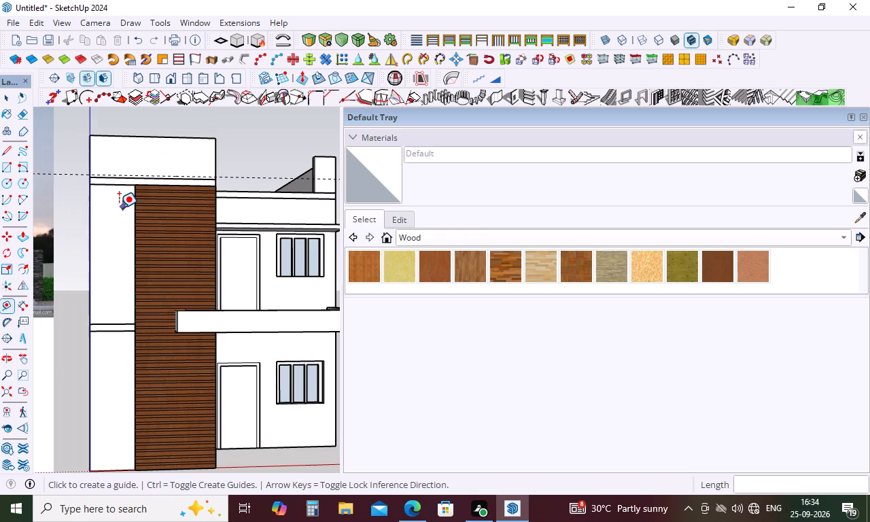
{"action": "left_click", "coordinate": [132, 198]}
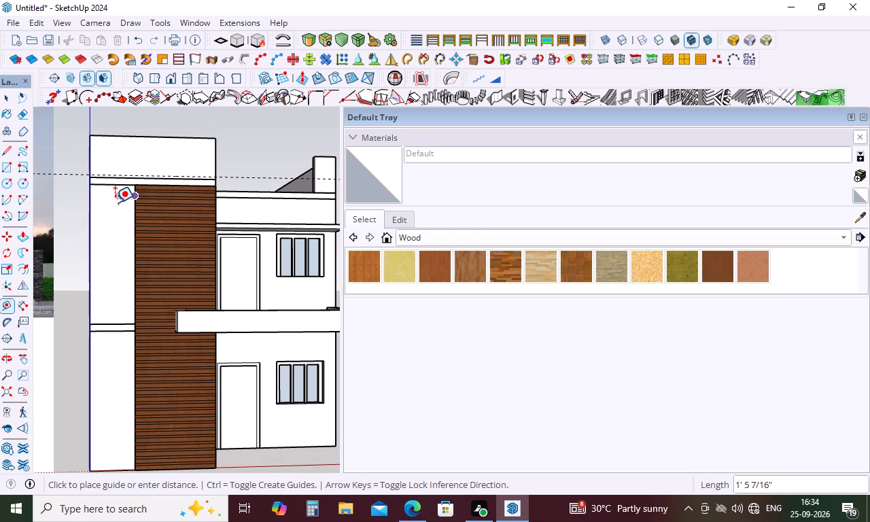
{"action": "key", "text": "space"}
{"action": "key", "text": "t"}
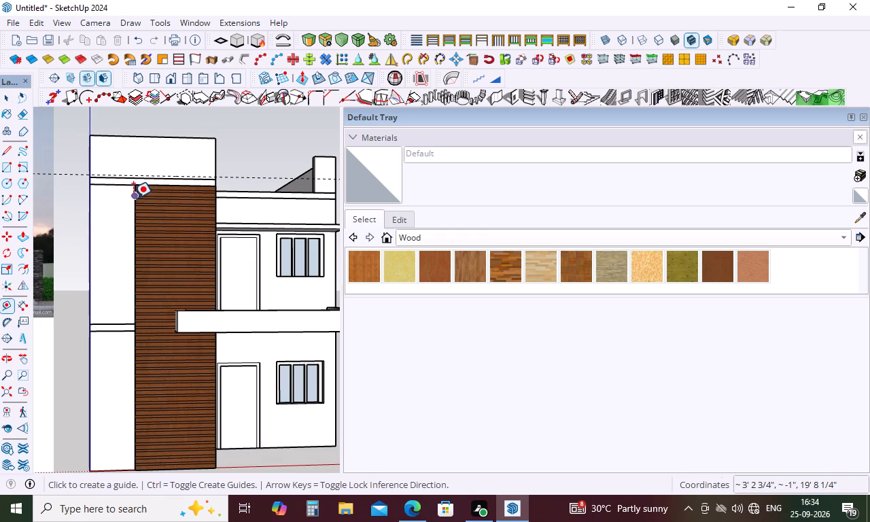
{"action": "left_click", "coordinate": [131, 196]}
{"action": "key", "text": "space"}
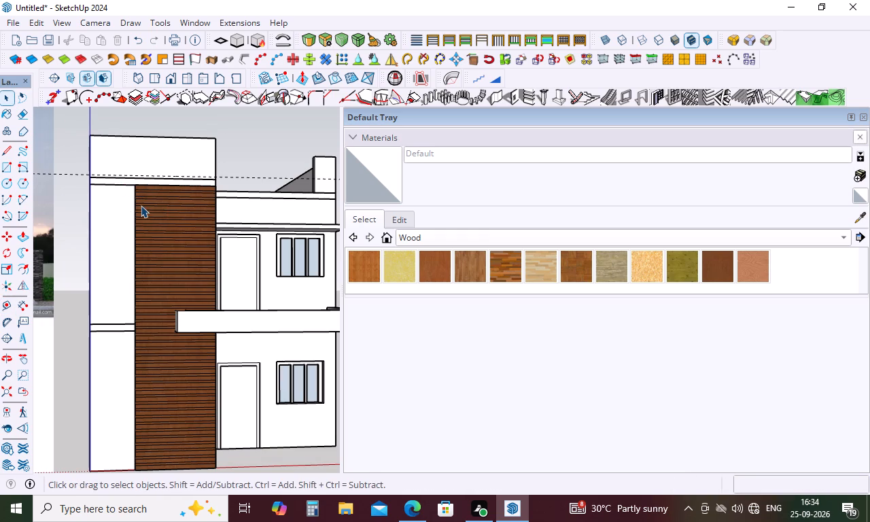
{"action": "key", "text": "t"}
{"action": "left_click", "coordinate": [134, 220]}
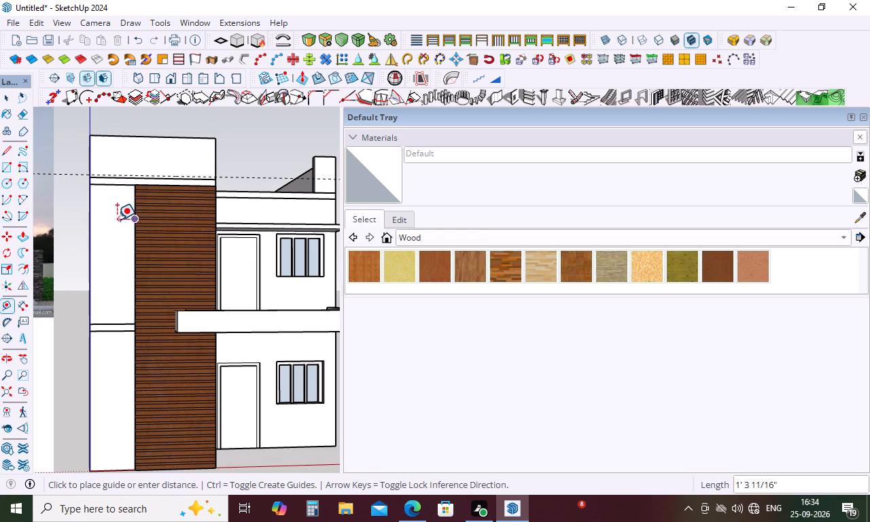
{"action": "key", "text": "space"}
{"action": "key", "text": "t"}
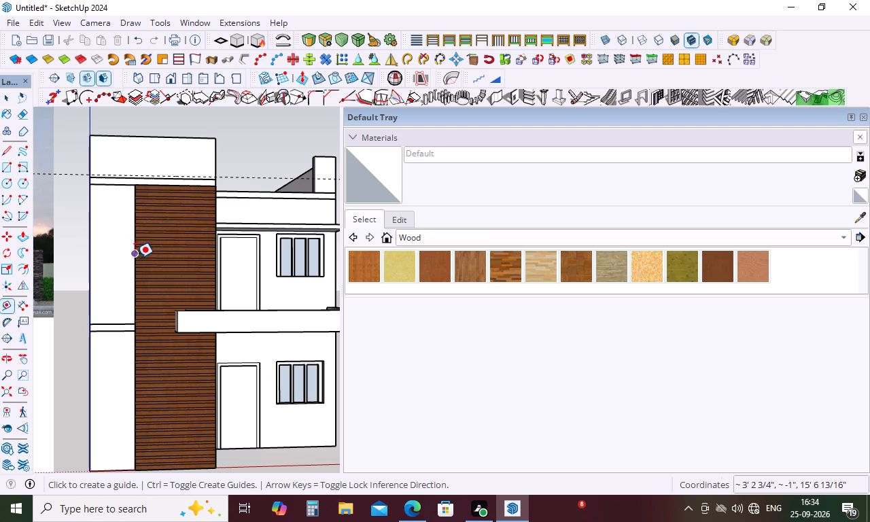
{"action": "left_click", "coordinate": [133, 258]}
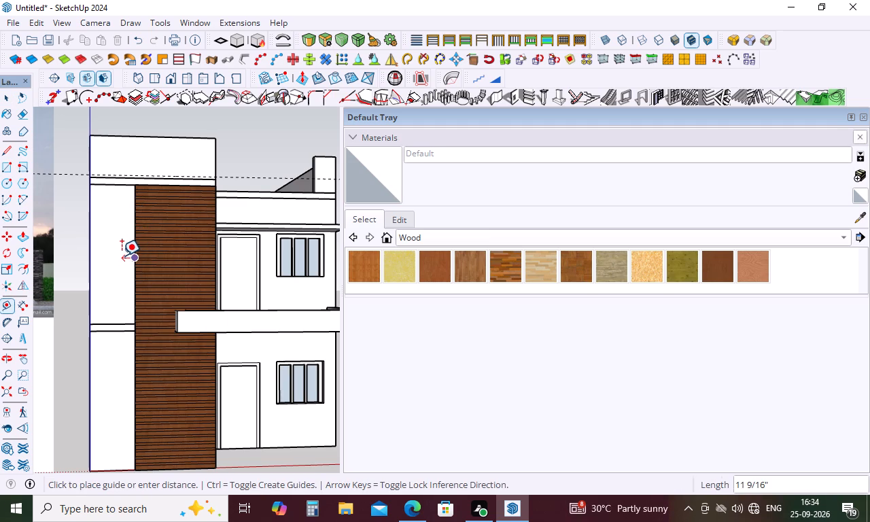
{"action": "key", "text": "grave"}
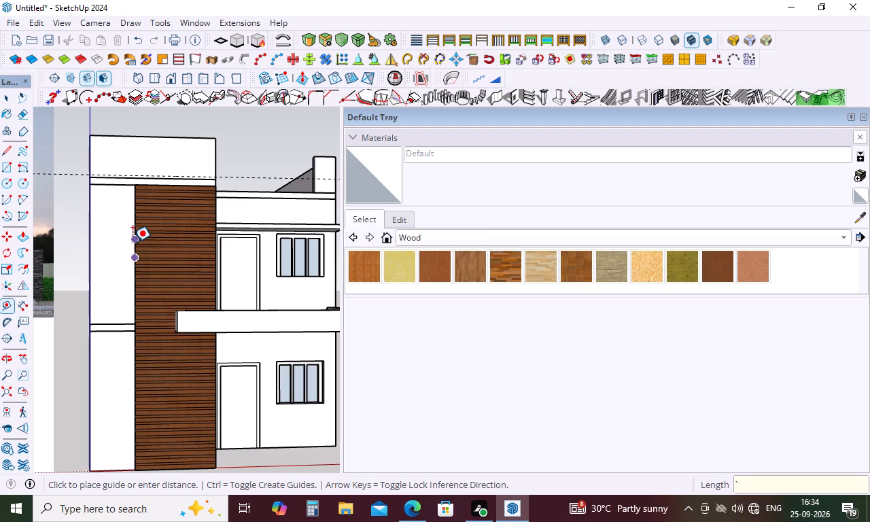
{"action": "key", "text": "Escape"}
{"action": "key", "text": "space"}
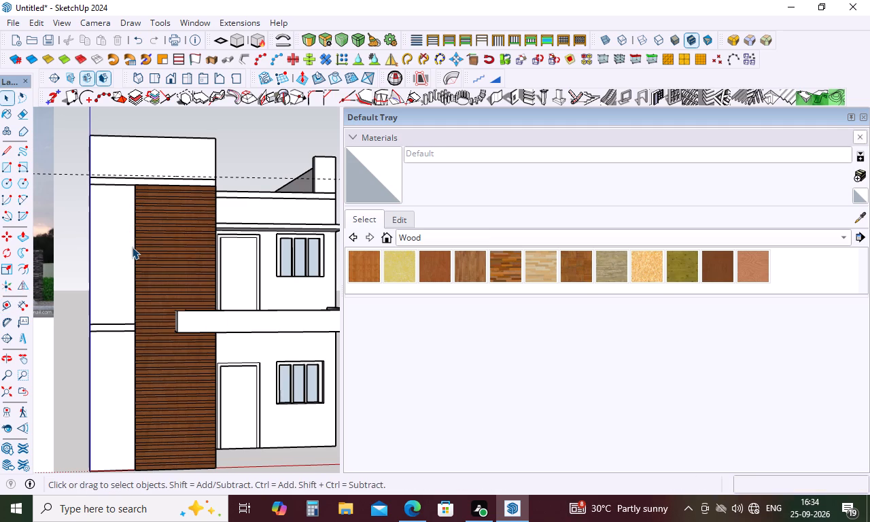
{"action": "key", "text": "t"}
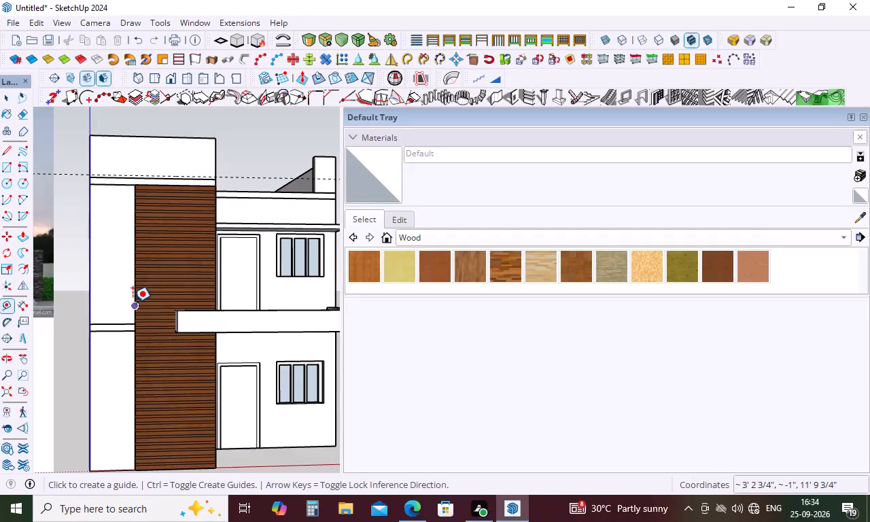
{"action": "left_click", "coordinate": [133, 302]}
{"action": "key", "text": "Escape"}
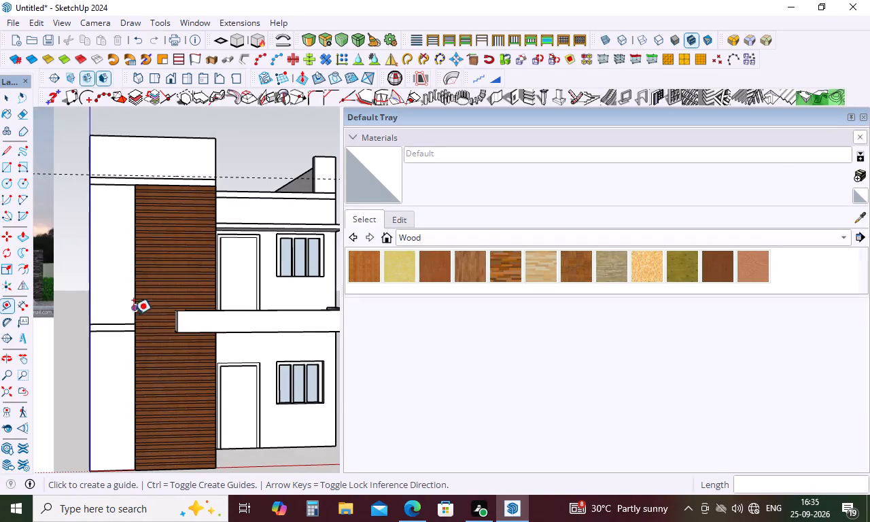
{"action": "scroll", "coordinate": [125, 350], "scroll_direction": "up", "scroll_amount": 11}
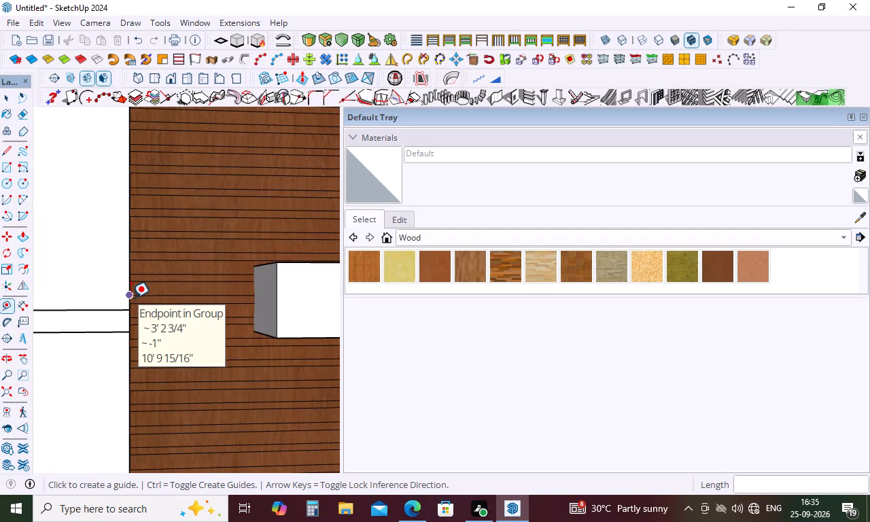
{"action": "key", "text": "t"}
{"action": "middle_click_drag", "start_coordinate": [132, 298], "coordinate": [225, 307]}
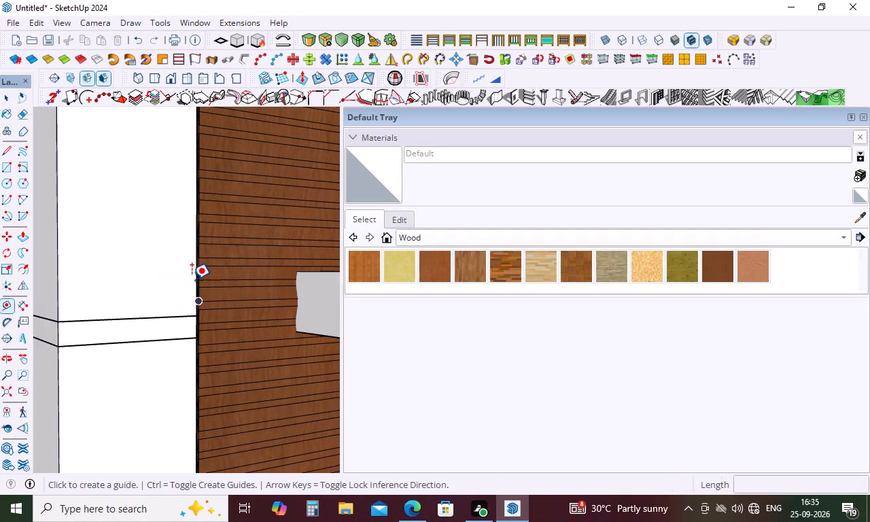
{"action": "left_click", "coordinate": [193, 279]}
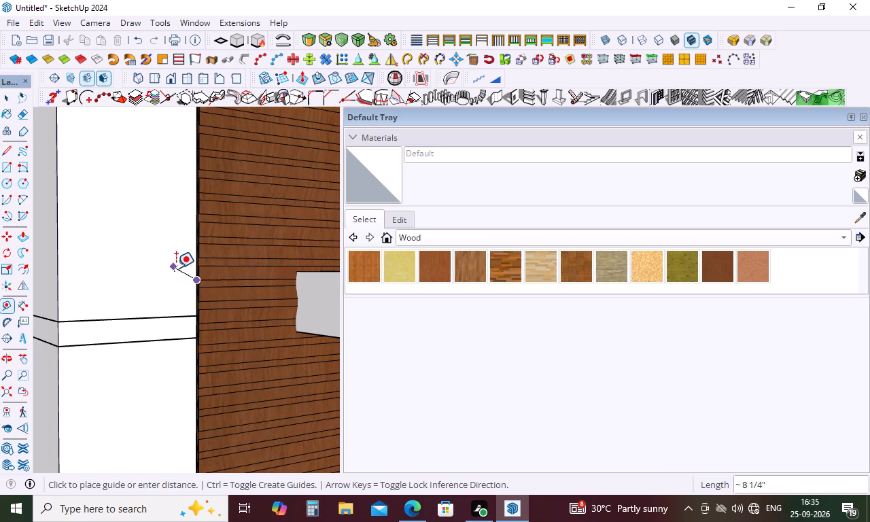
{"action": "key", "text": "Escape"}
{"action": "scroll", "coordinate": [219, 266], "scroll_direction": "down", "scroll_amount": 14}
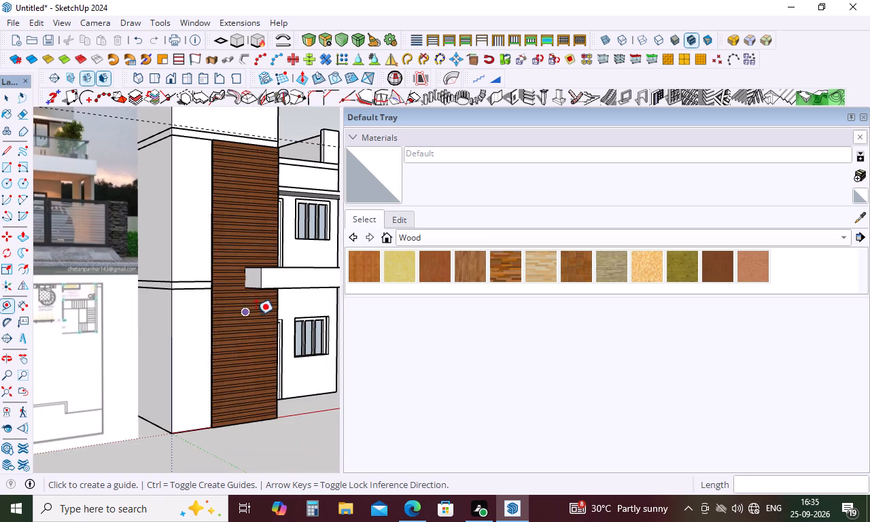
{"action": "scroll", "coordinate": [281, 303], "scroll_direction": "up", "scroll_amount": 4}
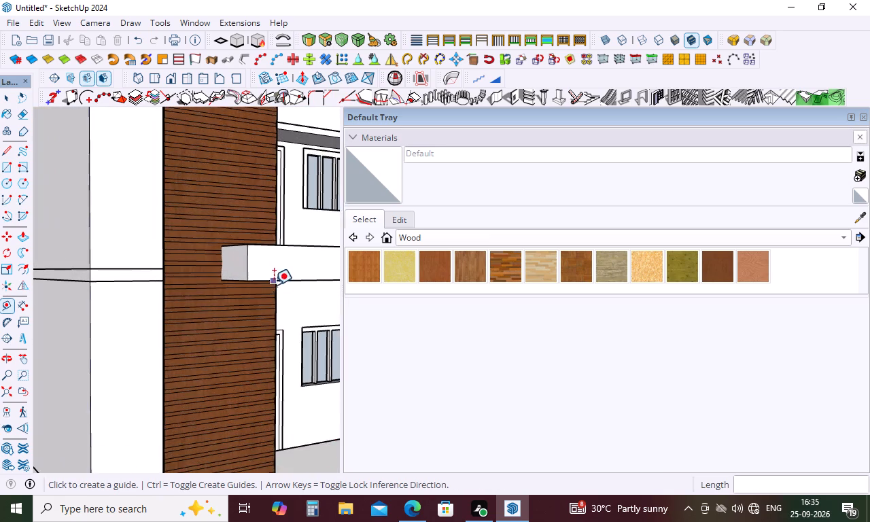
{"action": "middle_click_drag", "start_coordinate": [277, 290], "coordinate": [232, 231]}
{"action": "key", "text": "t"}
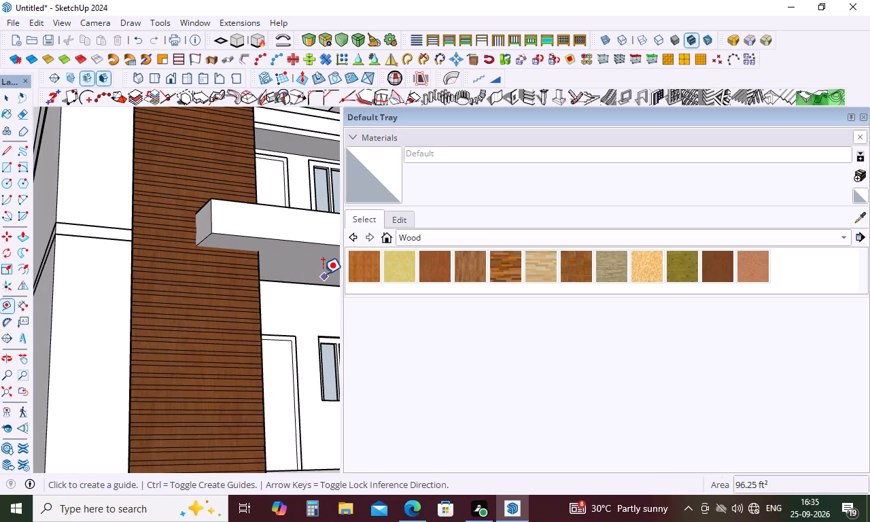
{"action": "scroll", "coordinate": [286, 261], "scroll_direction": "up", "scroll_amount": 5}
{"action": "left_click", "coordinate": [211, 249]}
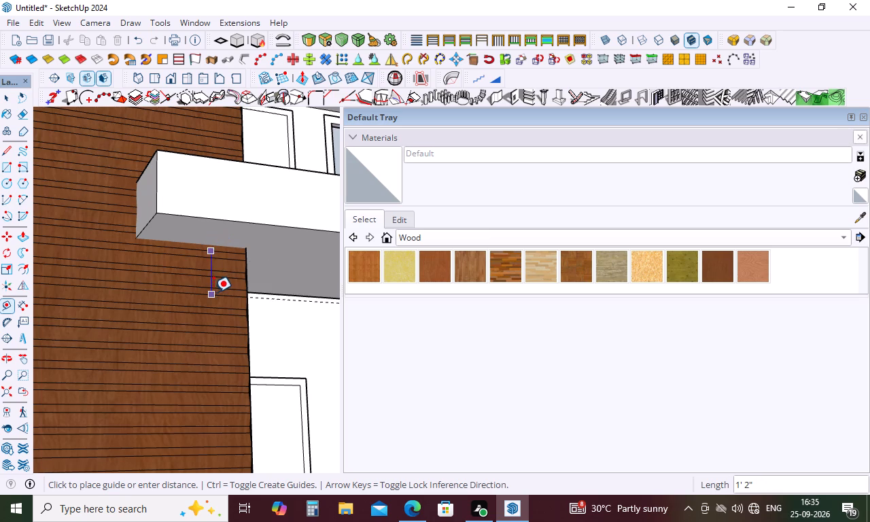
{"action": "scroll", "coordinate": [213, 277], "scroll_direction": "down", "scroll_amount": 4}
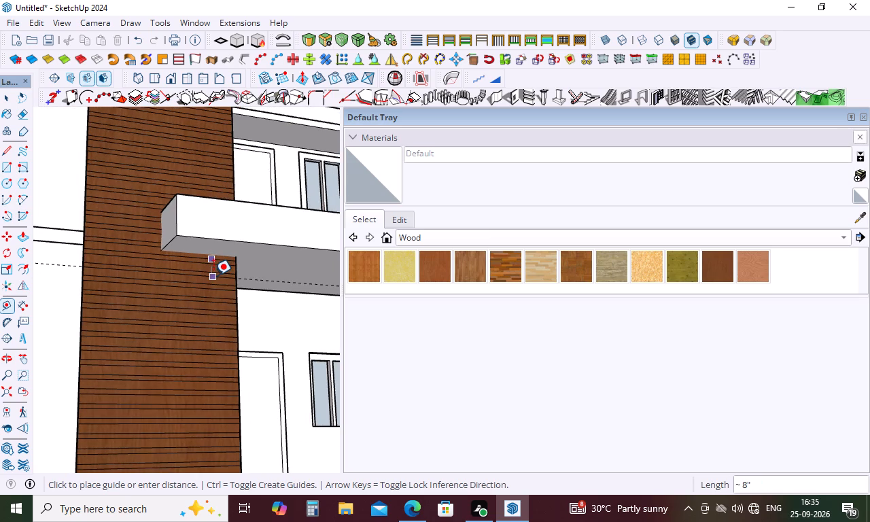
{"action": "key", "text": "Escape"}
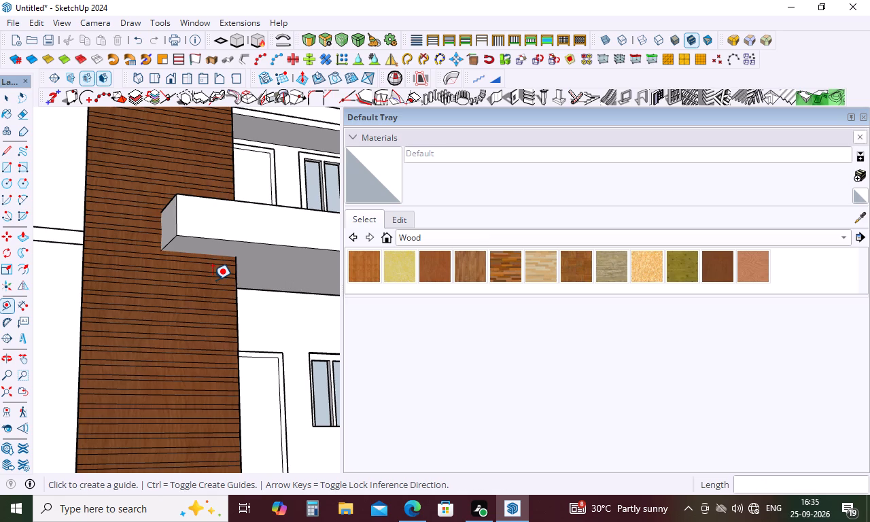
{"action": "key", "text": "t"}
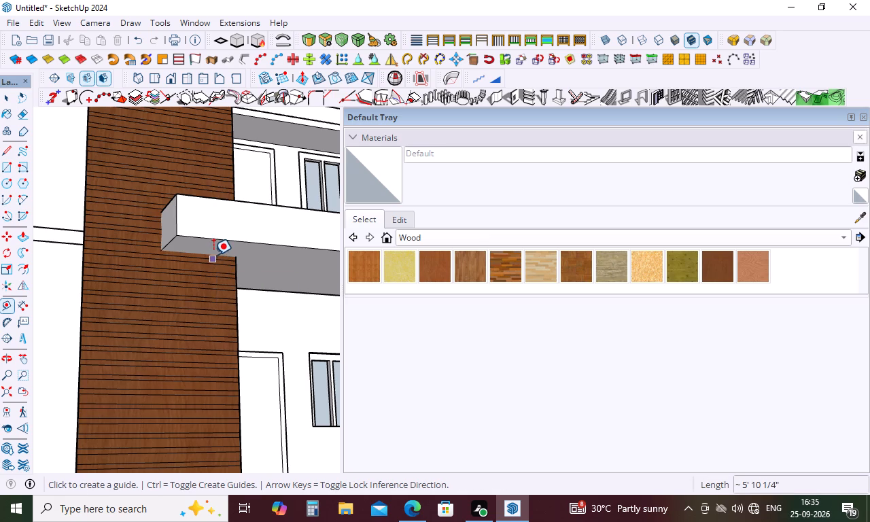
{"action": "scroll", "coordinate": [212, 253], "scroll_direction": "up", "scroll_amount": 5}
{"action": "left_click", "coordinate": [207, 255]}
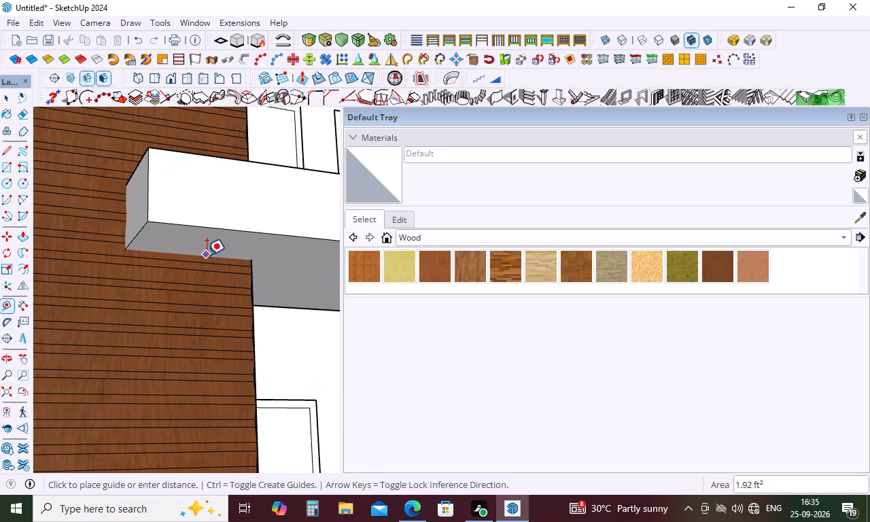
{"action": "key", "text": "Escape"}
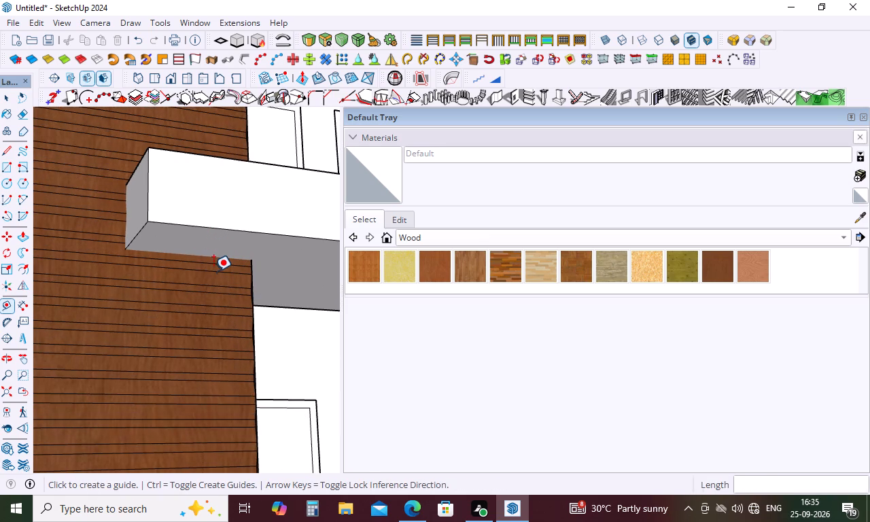
Start a guide line from the balcony parapet's lower edge where it meets the wood cladding strip.
{"action": "key", "text": "t"}
{"action": "left_click", "coordinate": [154, 251]}
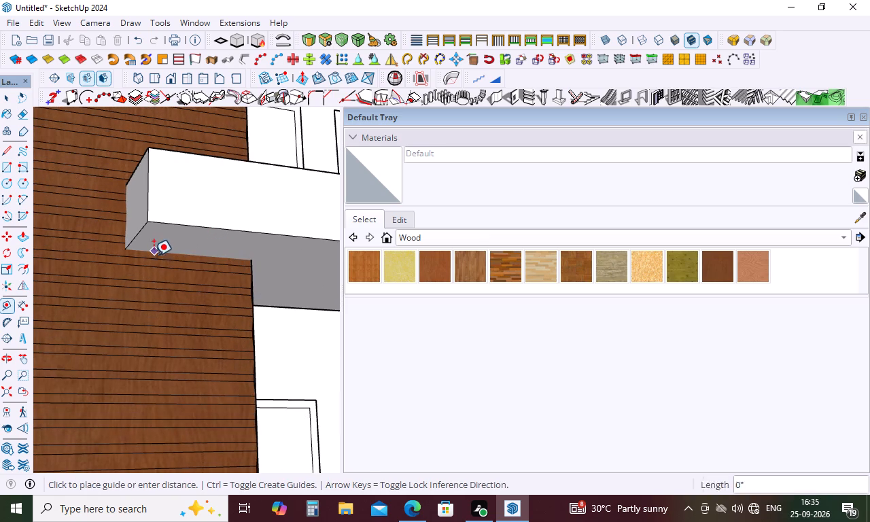
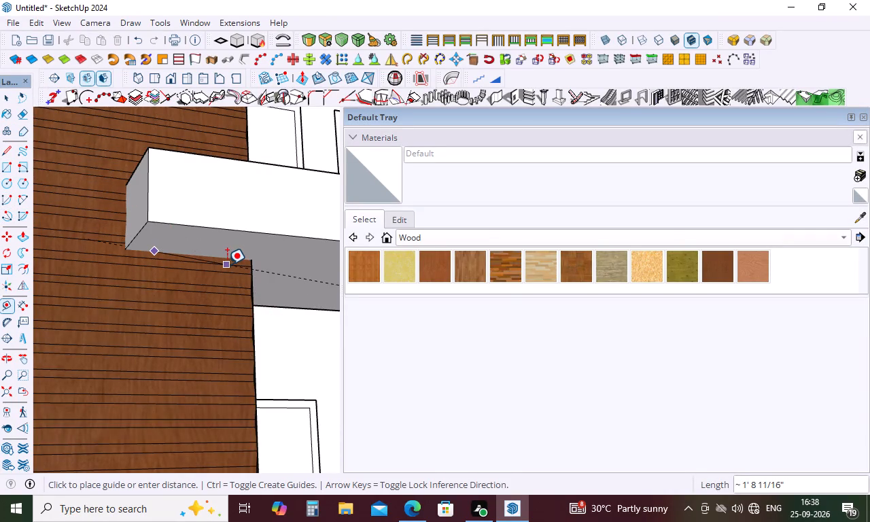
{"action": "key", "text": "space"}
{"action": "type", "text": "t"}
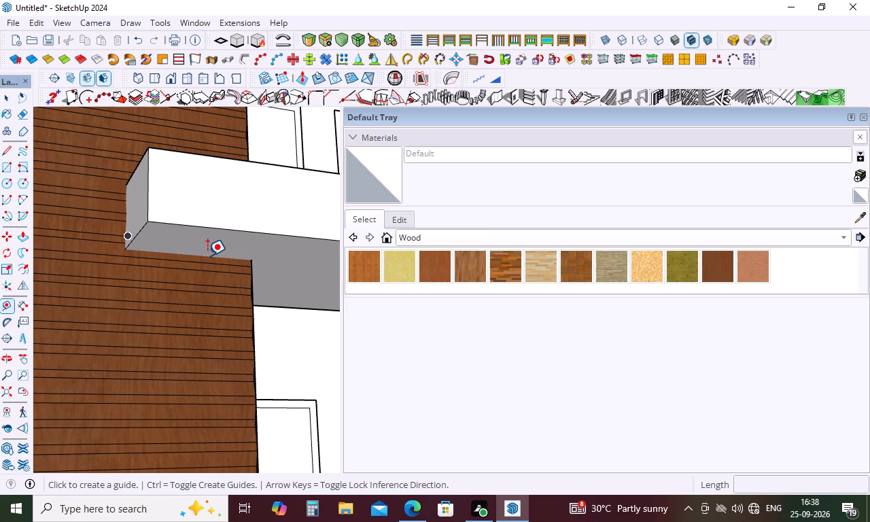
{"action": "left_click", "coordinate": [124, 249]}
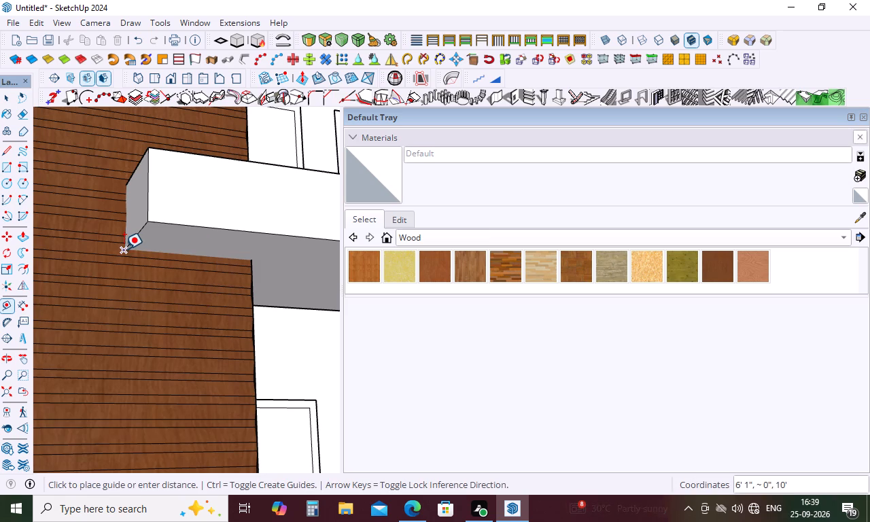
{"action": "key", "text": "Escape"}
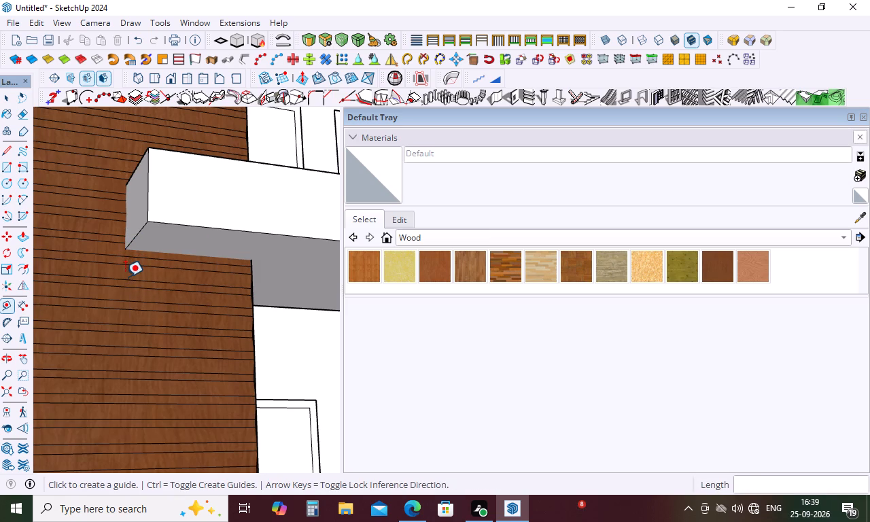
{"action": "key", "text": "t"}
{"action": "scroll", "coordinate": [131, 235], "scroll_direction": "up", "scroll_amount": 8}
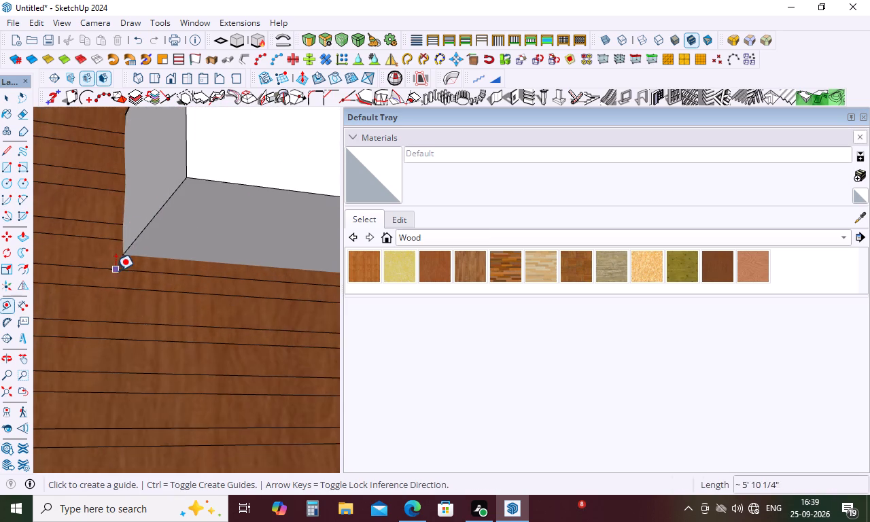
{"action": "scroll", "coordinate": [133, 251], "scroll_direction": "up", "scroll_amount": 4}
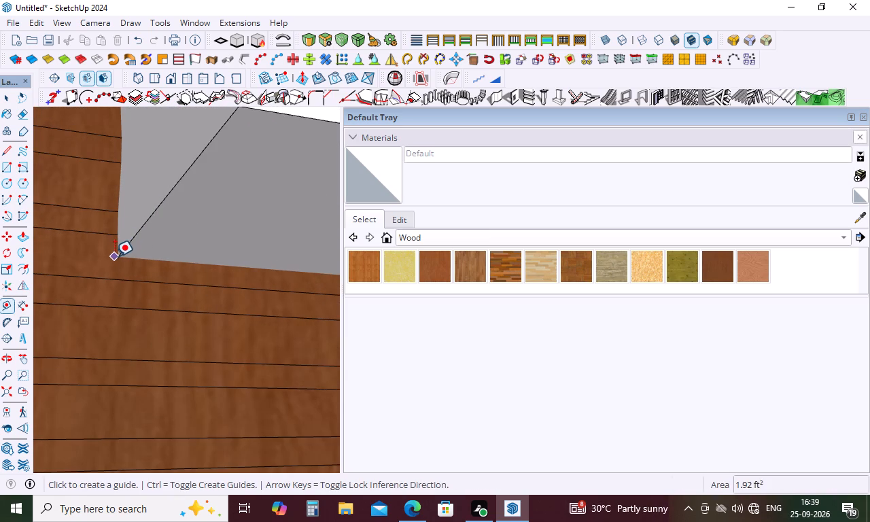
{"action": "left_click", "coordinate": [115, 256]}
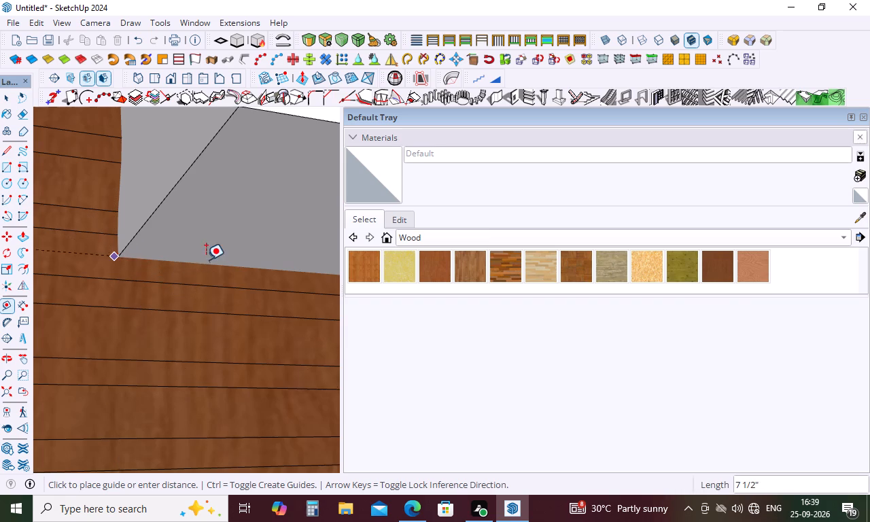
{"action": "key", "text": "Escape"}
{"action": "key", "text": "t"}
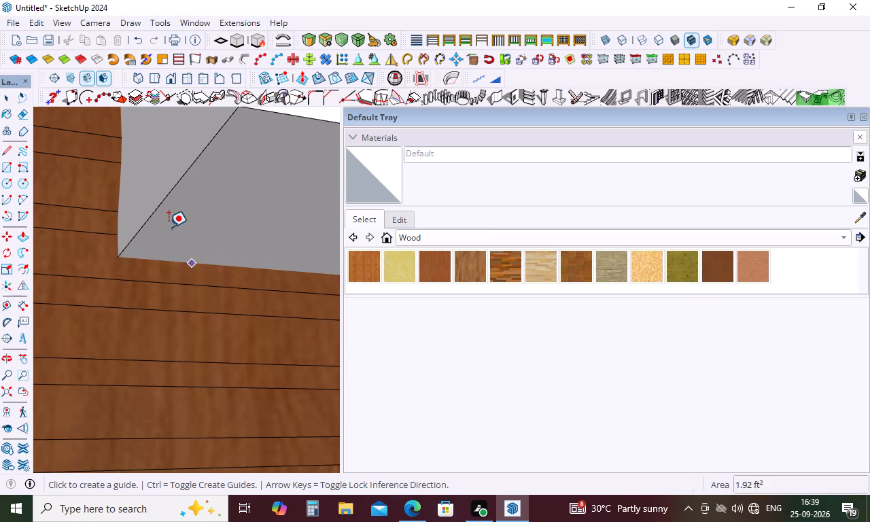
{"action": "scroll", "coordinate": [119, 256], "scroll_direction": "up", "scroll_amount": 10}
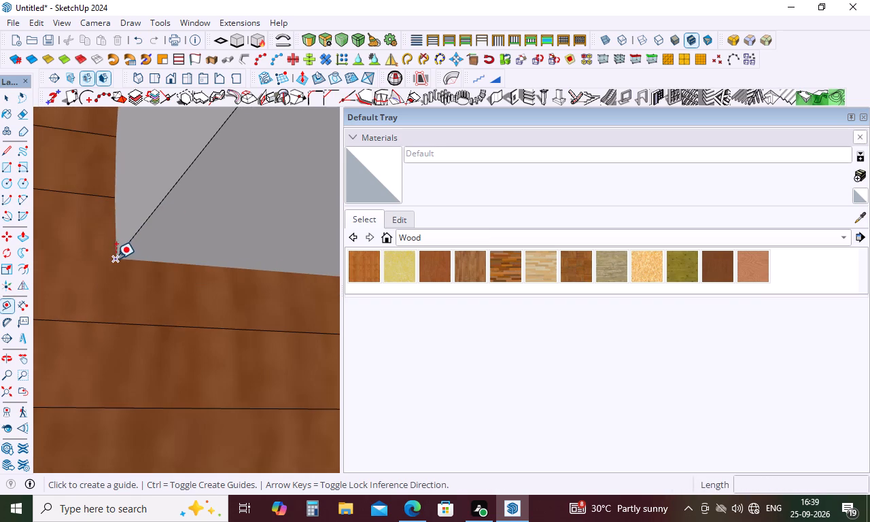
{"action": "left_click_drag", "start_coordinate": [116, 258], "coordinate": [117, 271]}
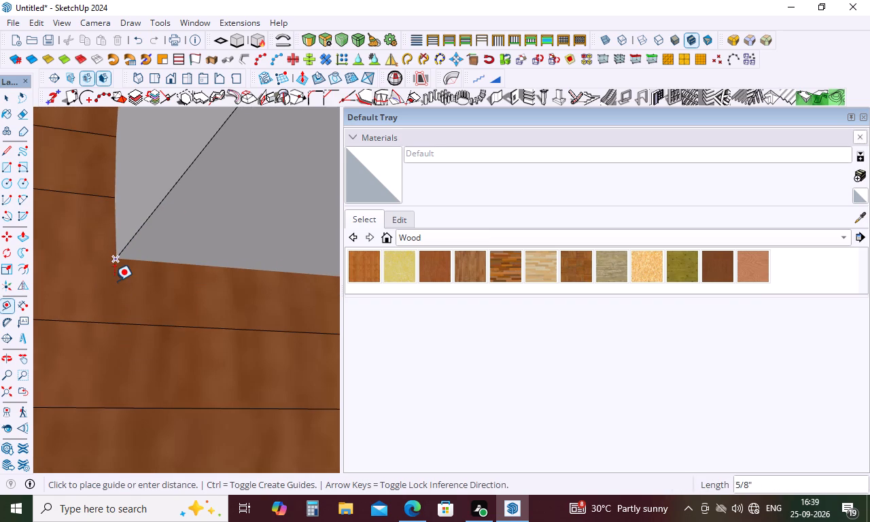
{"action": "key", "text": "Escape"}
Place a vertical guide line 8" outside the wood cladding strip's left edge, on the white wall.
{"action": "scroll", "coordinate": [118, 268], "scroll_direction": "down", "scroll_amount": 6}
{"action": "scroll", "coordinate": [349, 374], "scroll_direction": "down", "scroll_amount": 4}
{"action": "scroll", "coordinate": [268, 345], "scroll_direction": "down", "scroll_amount": 5}
{"action": "scroll", "coordinate": [201, 288], "scroll_direction": "down", "scroll_amount": 9}
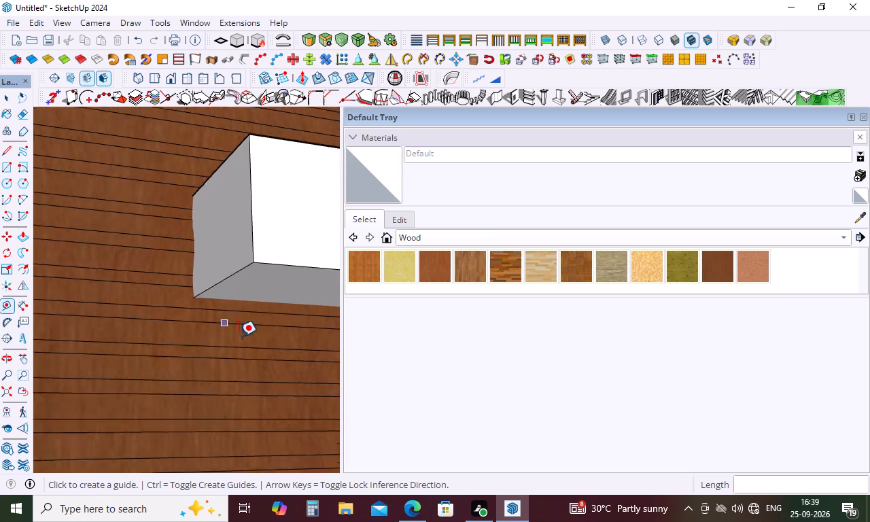
{"action": "scroll", "coordinate": [239, 336], "scroll_direction": "down", "scroll_amount": 7}
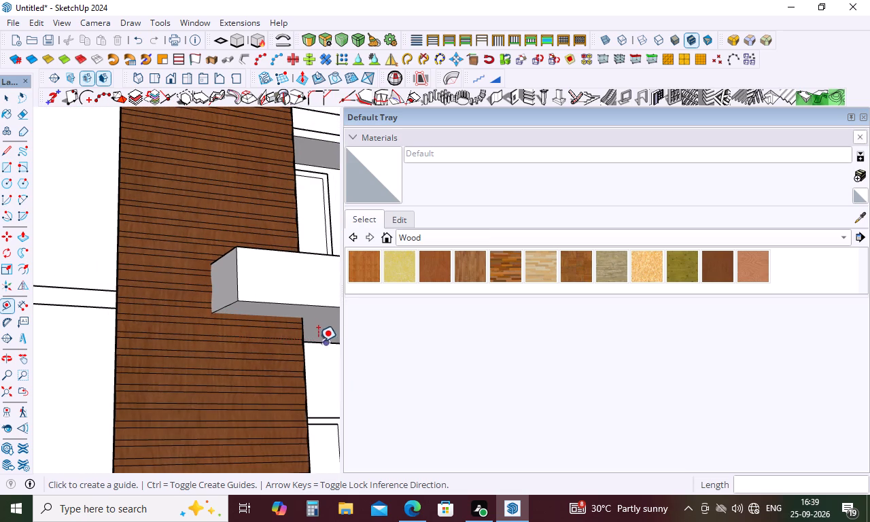
{"action": "scroll", "coordinate": [232, 338], "scroll_direction": "down", "scroll_amount": 10}
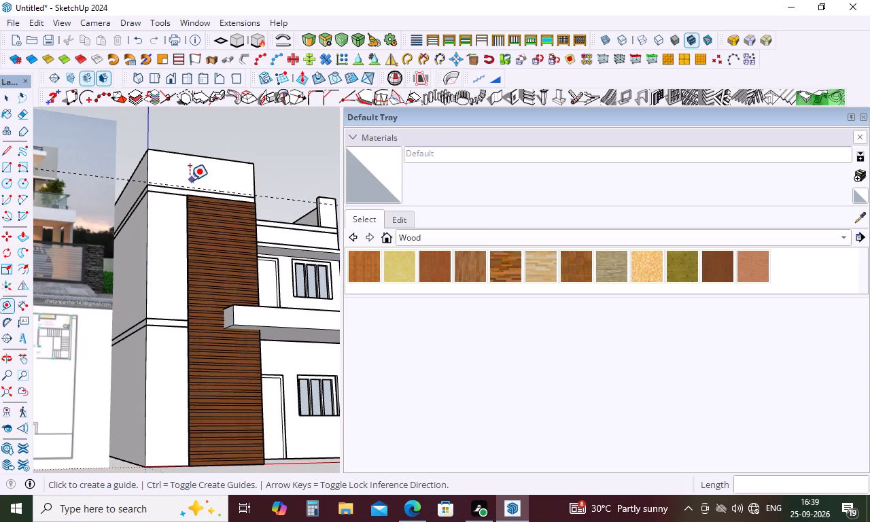
{"action": "key", "text": "t"}
{"action": "scroll", "coordinate": [189, 205], "scroll_direction": "up", "scroll_amount": 1}
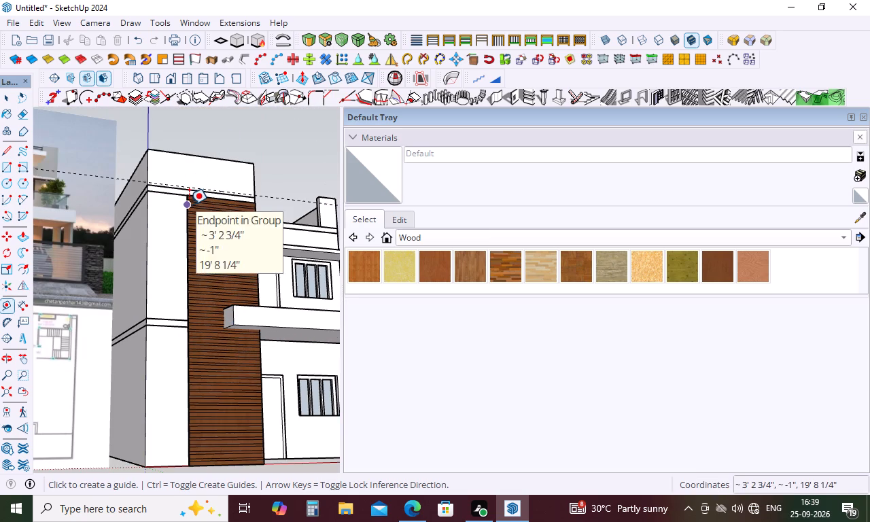
{"action": "scroll", "coordinate": [189, 205], "scroll_direction": "up", "scroll_amount": 12}
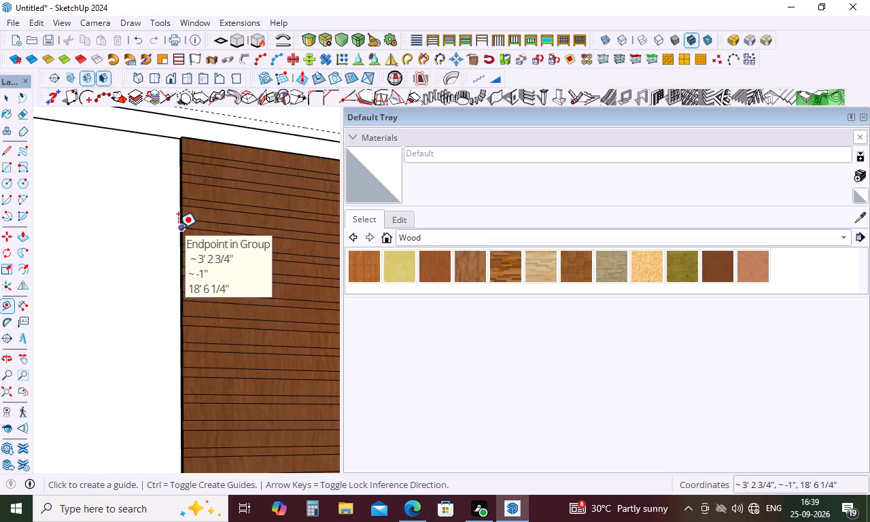
{"action": "scroll", "coordinate": [175, 228], "scroll_direction": "up", "scroll_amount": 15}
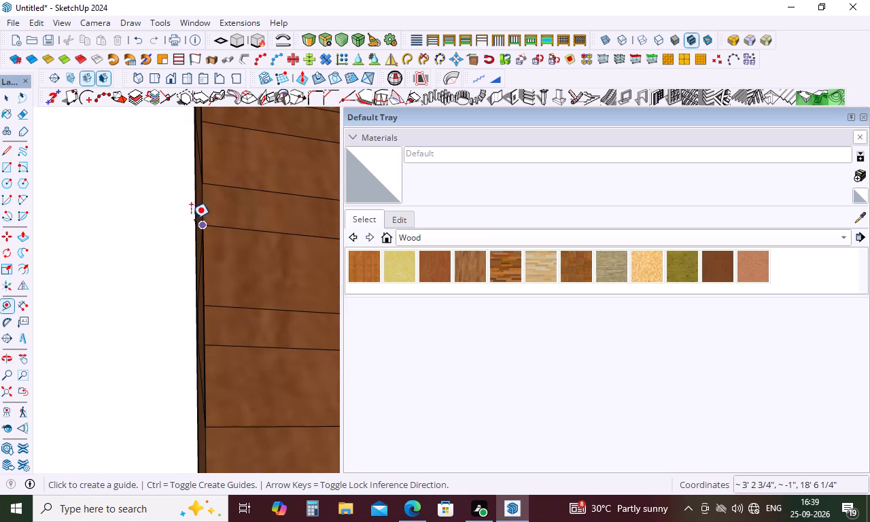
{"action": "scroll", "coordinate": [185, 222], "scroll_direction": "up", "scroll_amount": 9}
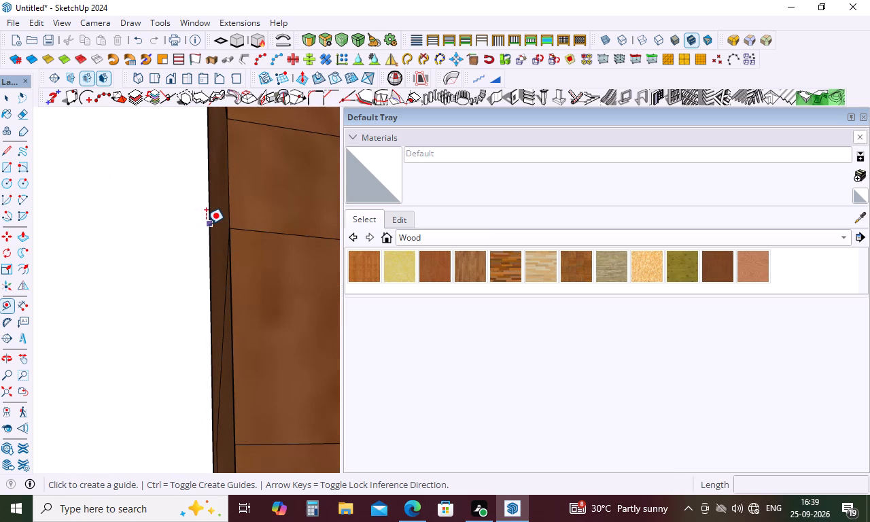
{"action": "left_click", "coordinate": [207, 229]}
{"action": "scroll", "coordinate": [173, 226], "scroll_direction": "down", "scroll_amount": 4}
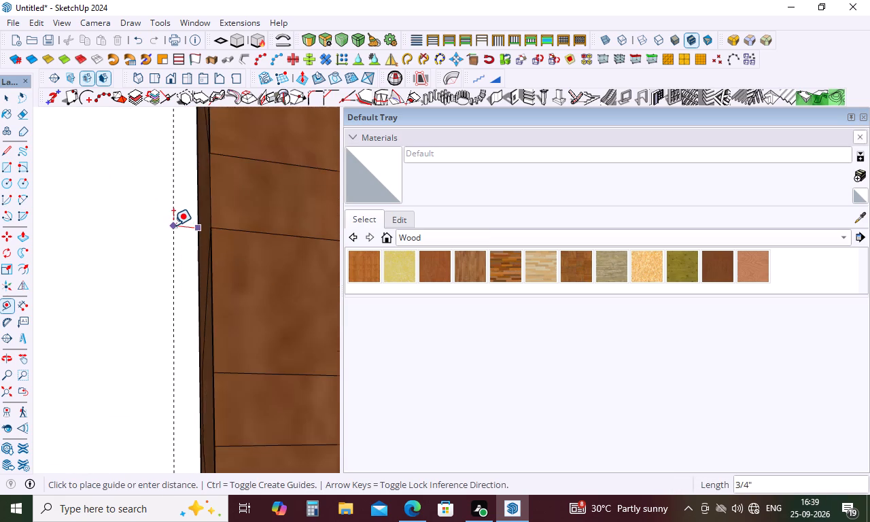
{"action": "scroll", "coordinate": [173, 225], "scroll_direction": "down", "scroll_amount": 13}
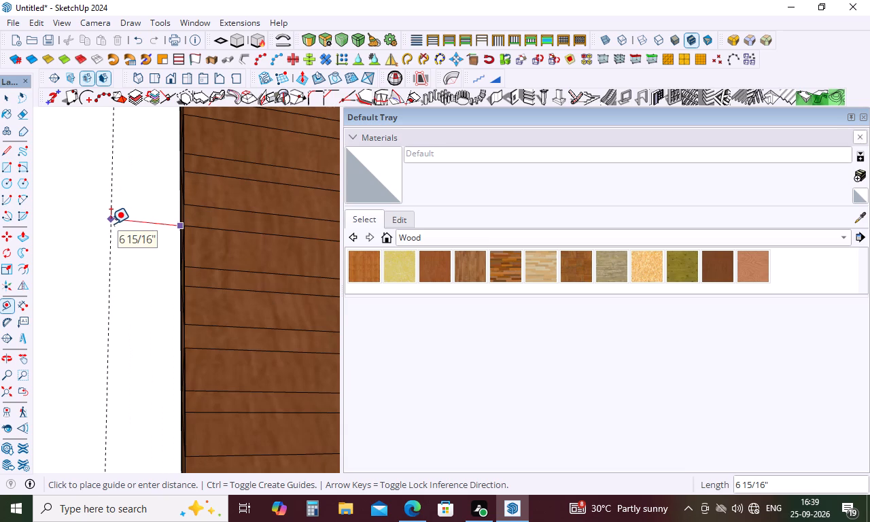
{"action": "scroll", "coordinate": [116, 229], "scroll_direction": "down", "scroll_amount": 4}
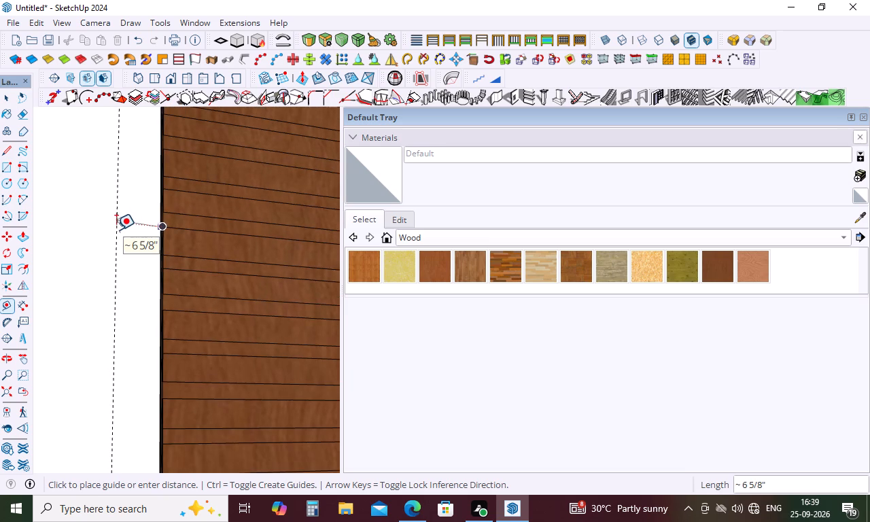
{"action": "key", "text": "8"}
{"action": "key", "text": "Return"}
Place a horizontal guide line 8" below the second board line under the balcony parapet on the wood cladding strip.
{"action": "scroll", "coordinate": [162, 239], "scroll_direction": "down", "scroll_amount": 15}
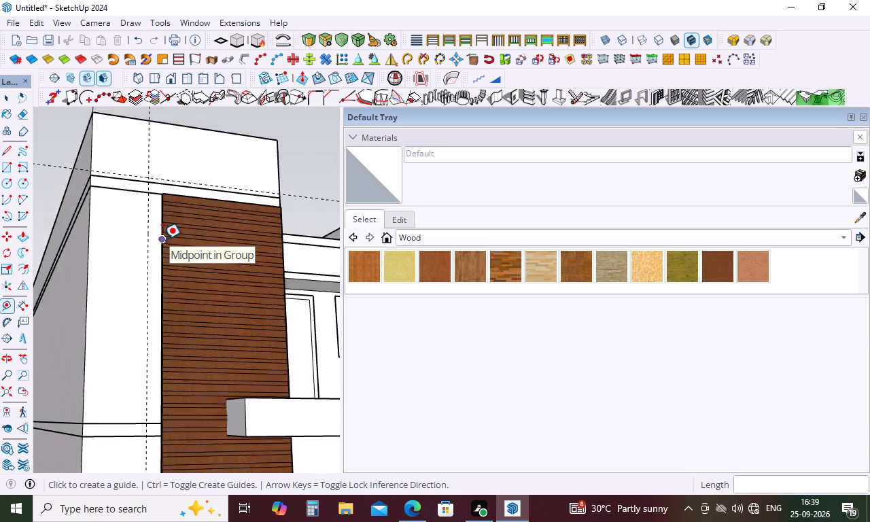
{"action": "scroll", "coordinate": [164, 234], "scroll_direction": "down", "scroll_amount": 4}
{"action": "scroll", "coordinate": [257, 271], "scroll_direction": "up", "scroll_amount": 4}
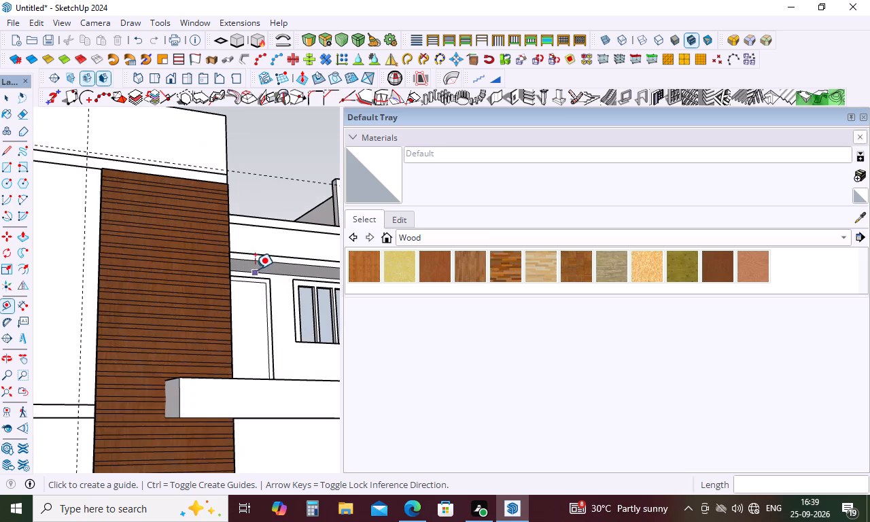
{"action": "middle_click_drag", "start_coordinate": [208, 238], "coordinate": [143, 304]}
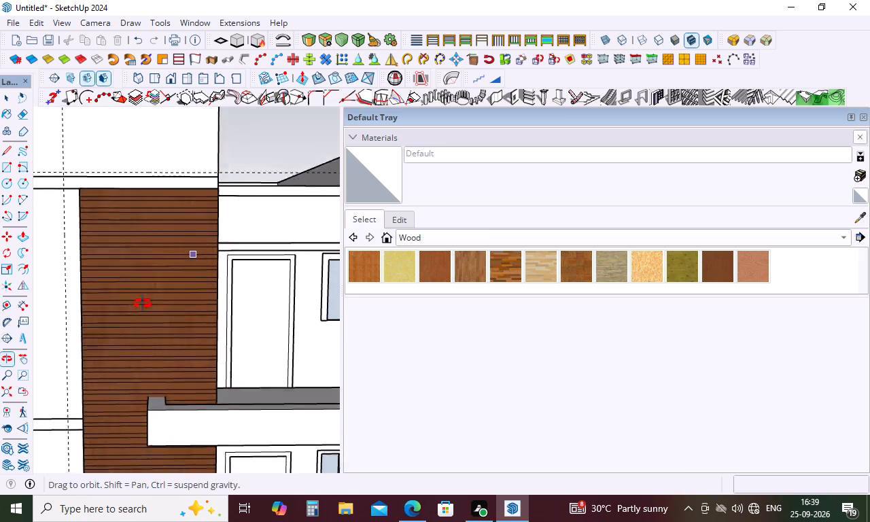
{"action": "middle_click_drag", "start_coordinate": [143, 304], "coordinate": [137, 285]}
{"action": "scroll", "coordinate": [137, 279], "scroll_direction": "down", "scroll_amount": 5}
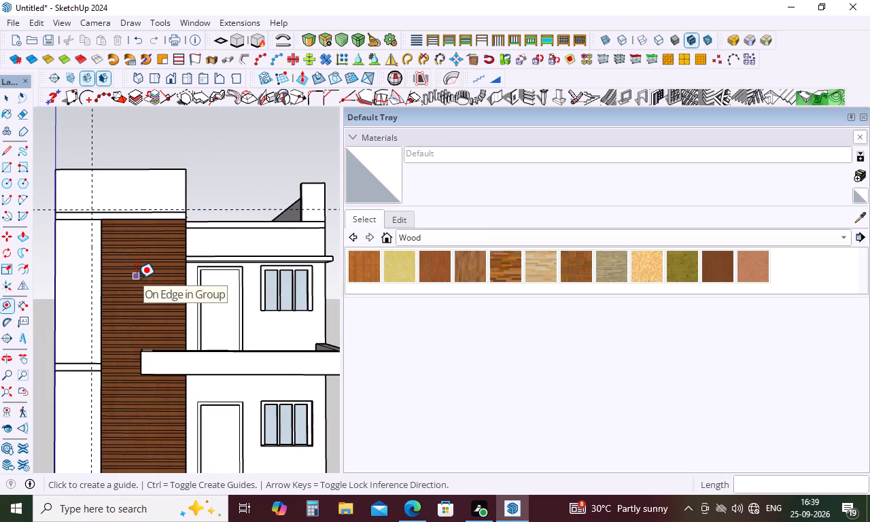
{"action": "scroll", "coordinate": [160, 266], "scroll_direction": "down", "scroll_amount": 4}
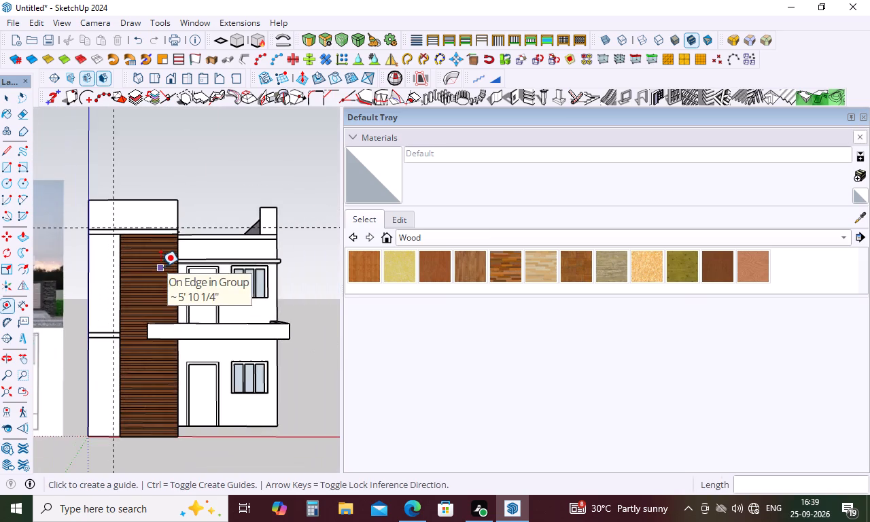
{"action": "middle_click_drag", "start_coordinate": [175, 262], "coordinate": [222, 304]}
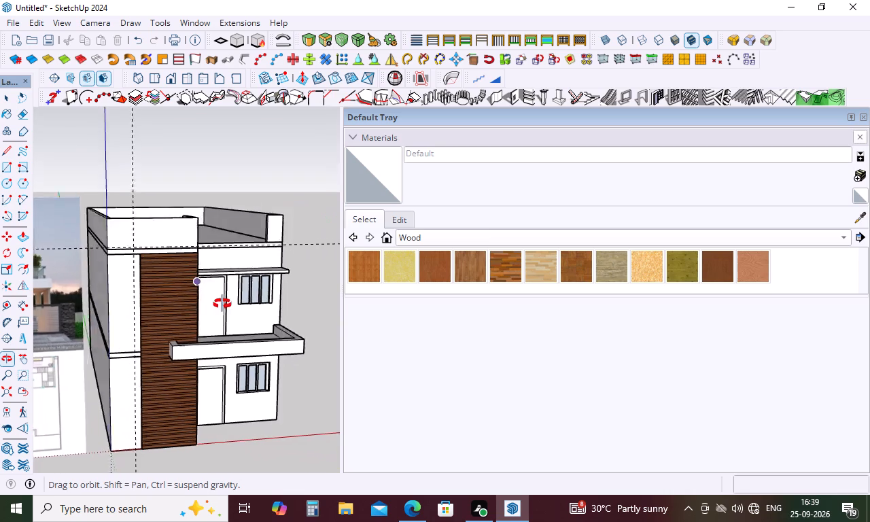
{"action": "middle_click_drag", "start_coordinate": [222, 304], "coordinate": [228, 246]}
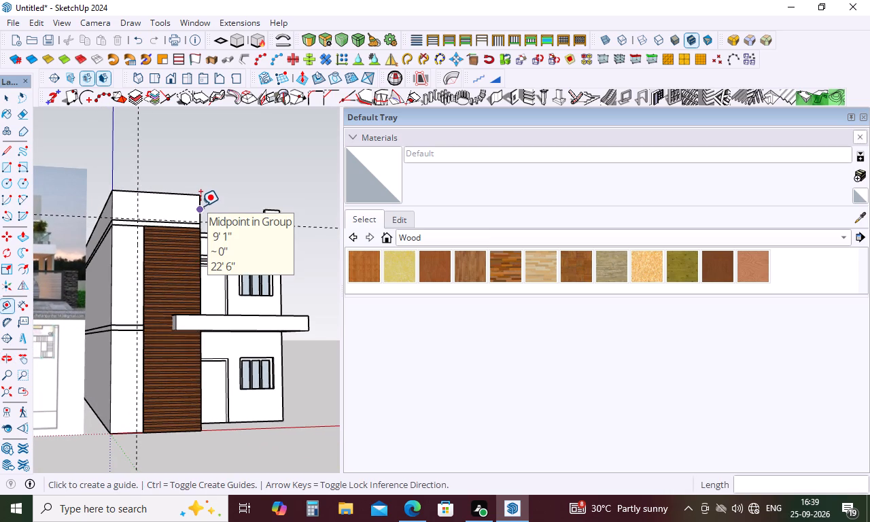
{"action": "scroll", "coordinate": [141, 318], "scroll_direction": "up", "scroll_amount": 4}
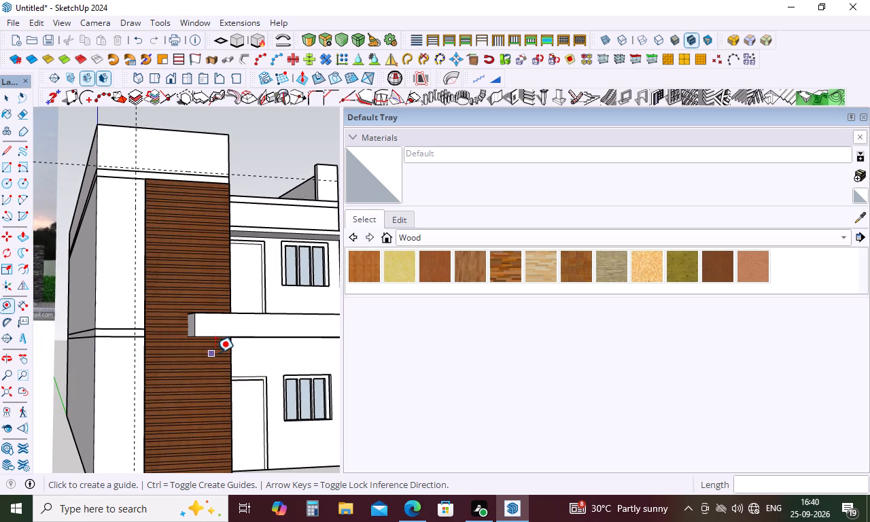
{"action": "scroll", "coordinate": [230, 348], "scroll_direction": "up", "scroll_amount": 14}
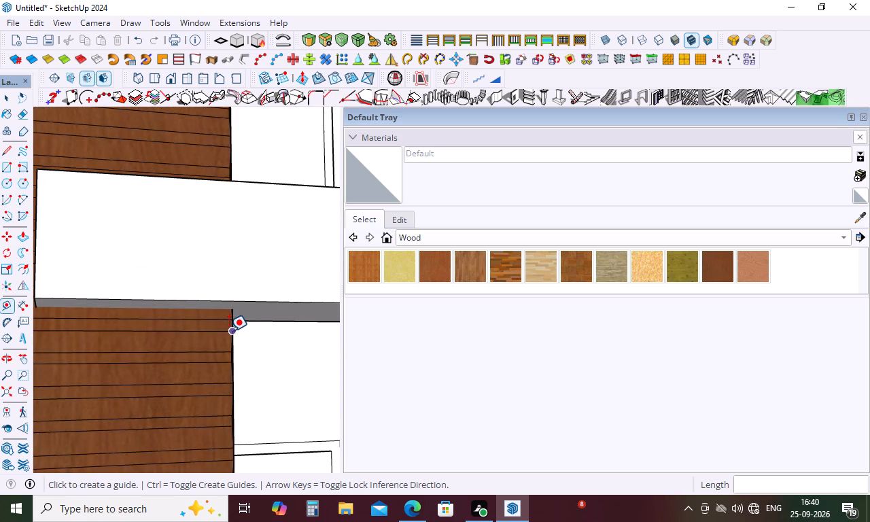
{"action": "left_click", "coordinate": [229, 331]}
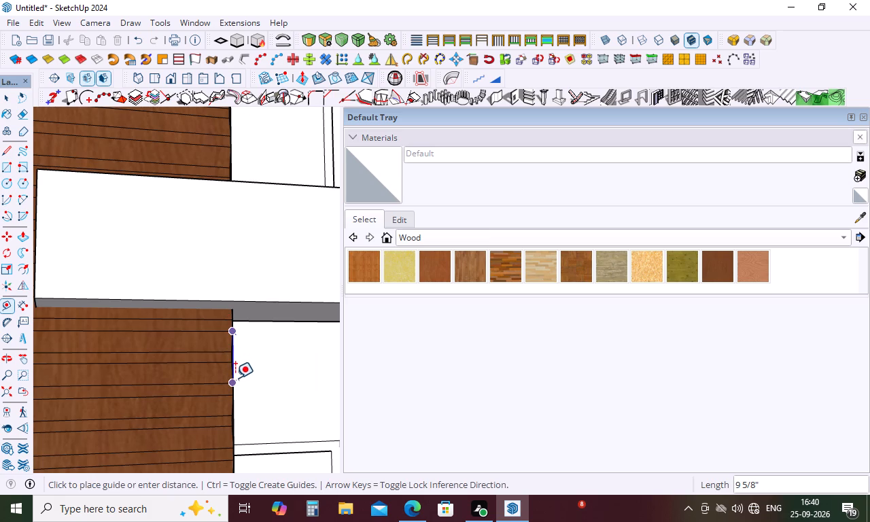
{"action": "key", "text": "space"}
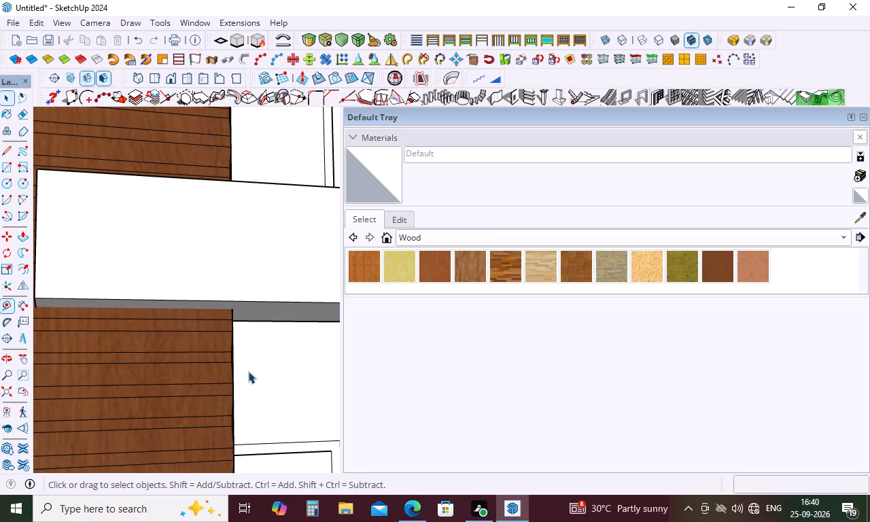
{"action": "type", "text": "t"}
{"action": "left_click", "coordinate": [192, 330]}
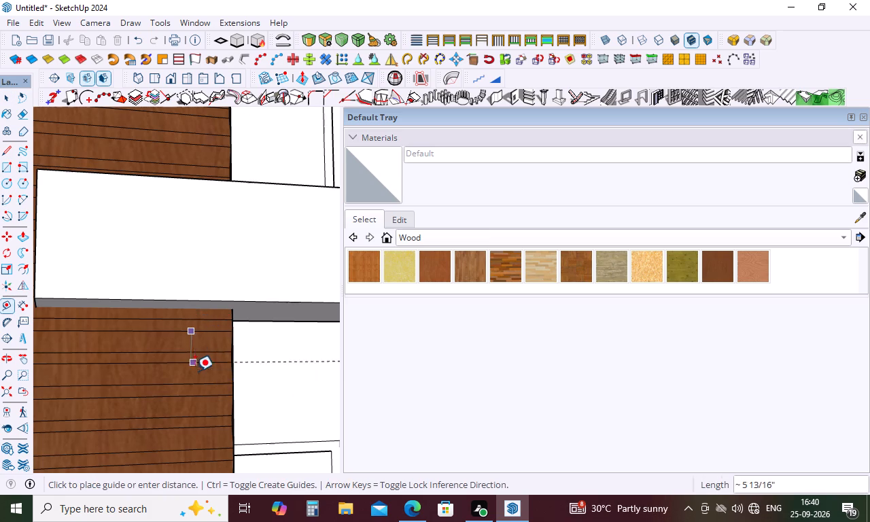
{"action": "key", "text": "8"}
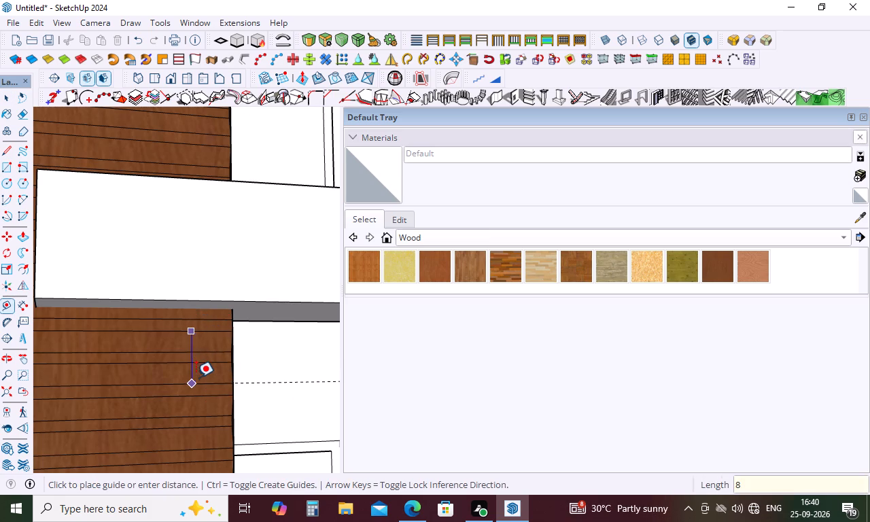
{"action": "key", "text": "Return"}
{"action": "key", "text": "space"}
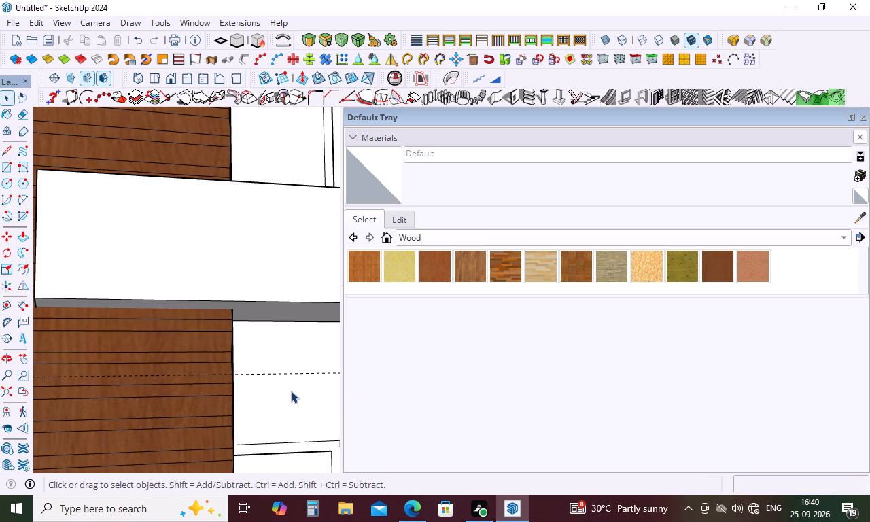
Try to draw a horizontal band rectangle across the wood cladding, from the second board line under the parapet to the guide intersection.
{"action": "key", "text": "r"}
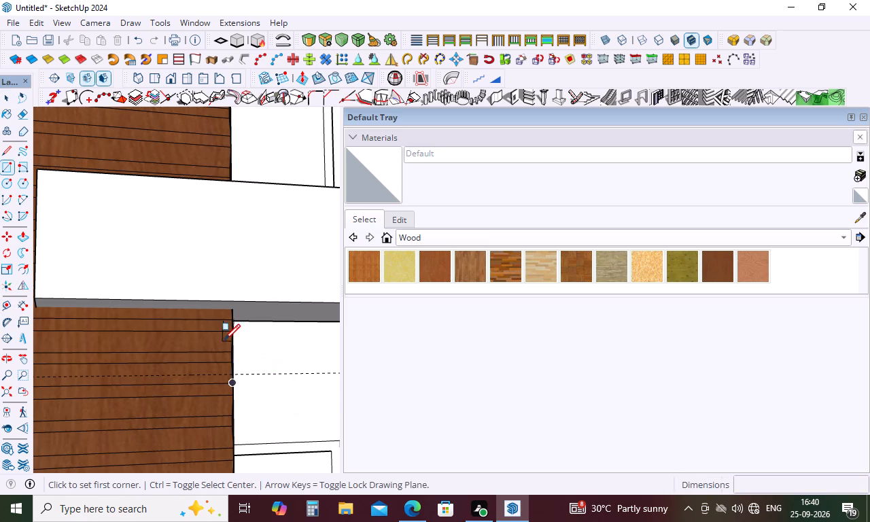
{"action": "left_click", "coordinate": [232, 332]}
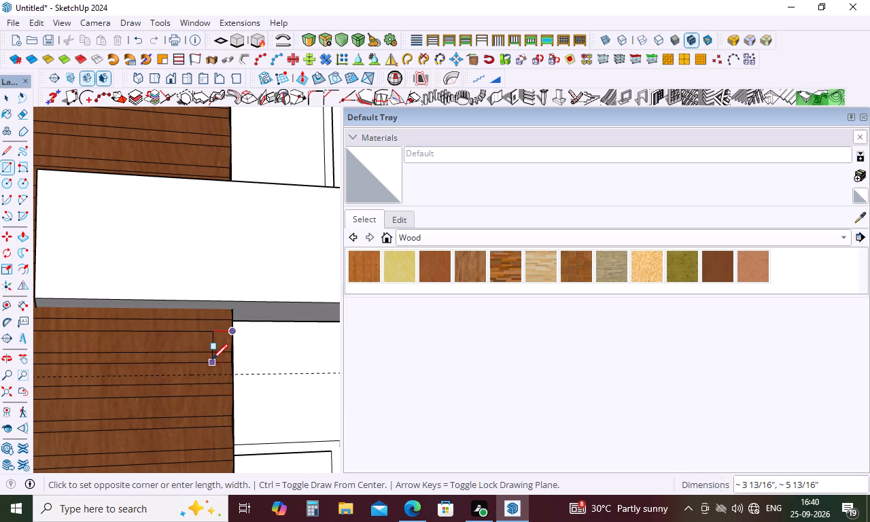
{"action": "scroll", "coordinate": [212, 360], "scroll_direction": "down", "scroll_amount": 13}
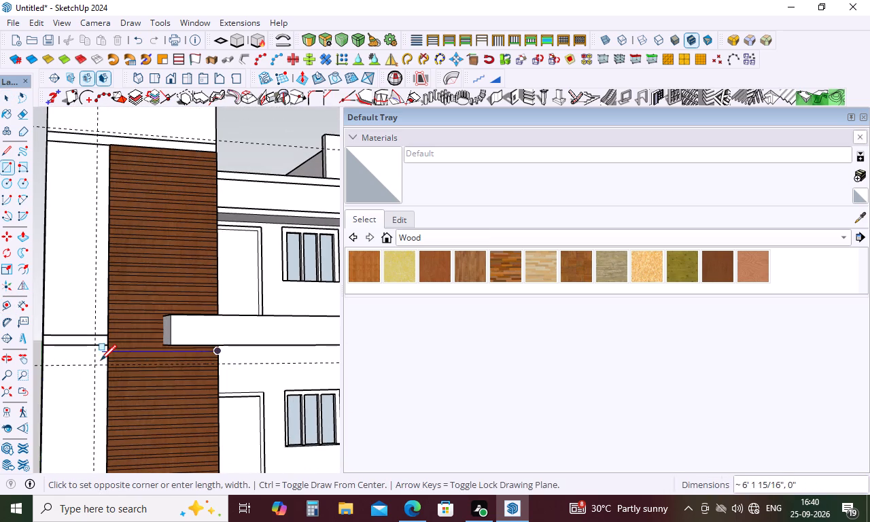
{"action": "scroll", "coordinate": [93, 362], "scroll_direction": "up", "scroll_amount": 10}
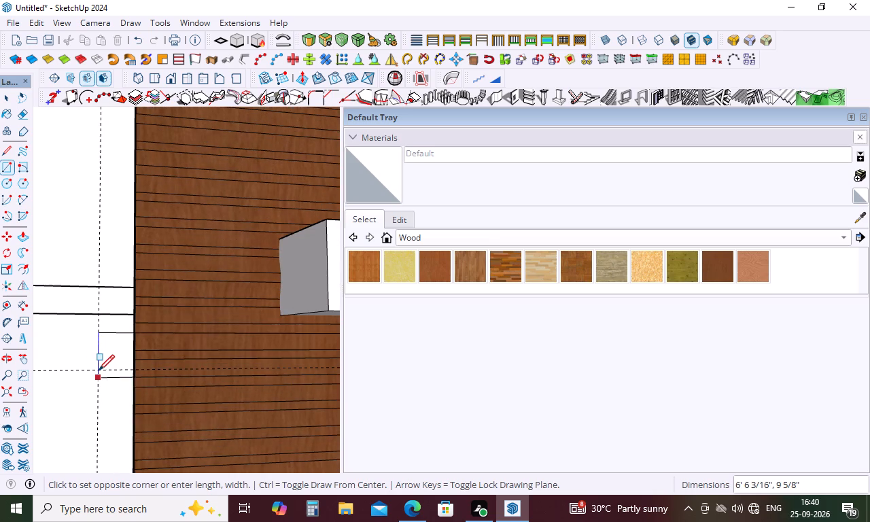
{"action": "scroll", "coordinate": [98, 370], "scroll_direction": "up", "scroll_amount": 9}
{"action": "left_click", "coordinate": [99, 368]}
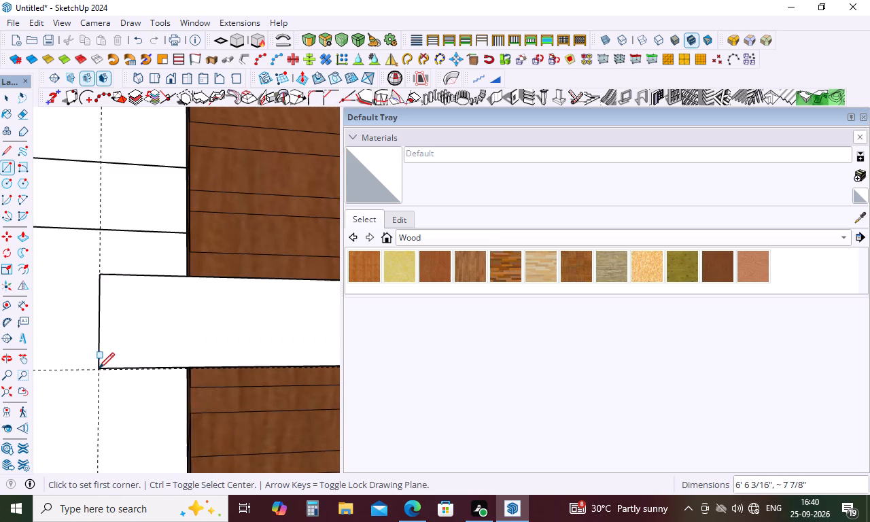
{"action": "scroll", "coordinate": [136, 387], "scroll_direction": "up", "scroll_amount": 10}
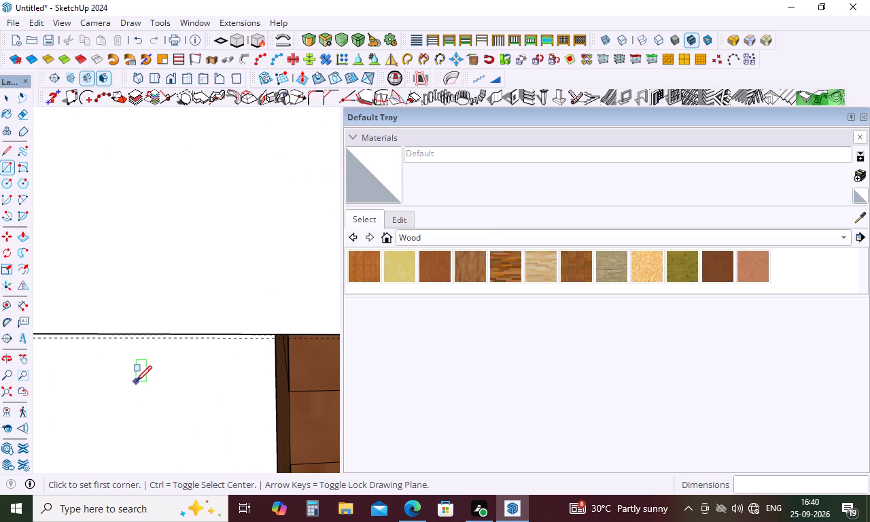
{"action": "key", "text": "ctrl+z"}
Draw a horizontal band rectangle about 6' 6 3/16" by 8" across the cladding, from the second board line under the parapet to the guide intersection.
{"action": "scroll", "coordinate": [140, 366], "scroll_direction": "down", "scroll_amount": 17}
{"action": "scroll", "coordinate": [140, 371], "scroll_direction": "down", "scroll_amount": 5}
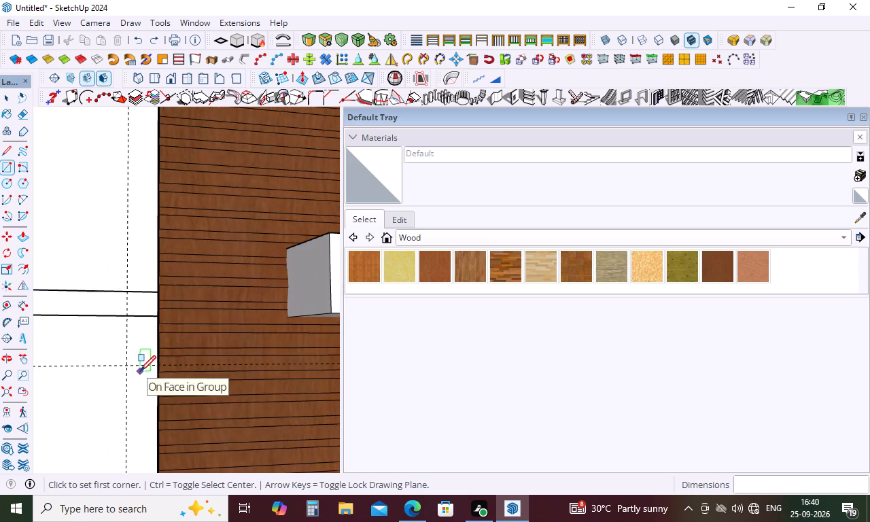
{"action": "scroll", "coordinate": [140, 368], "scroll_direction": "down", "scroll_amount": 6}
{"action": "scroll", "coordinate": [303, 364], "scroll_direction": "up", "scroll_amount": 4}
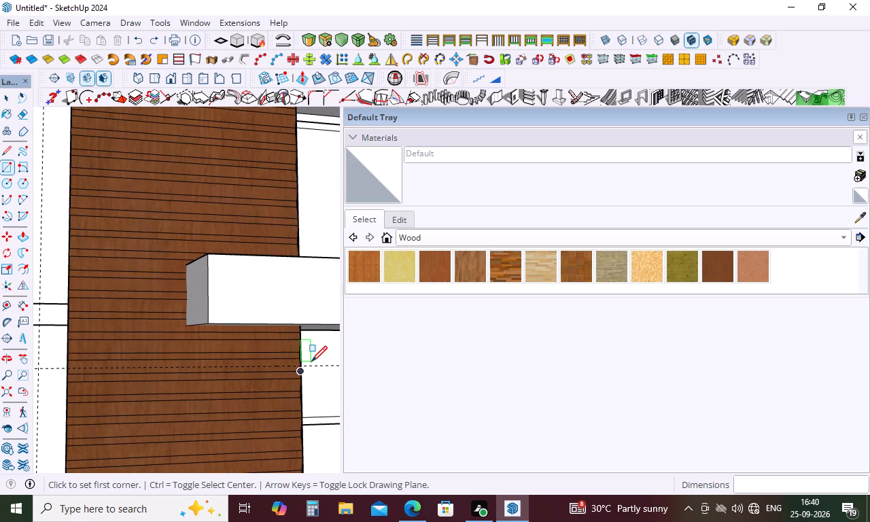
{"action": "key", "text": "r"}
{"action": "scroll", "coordinate": [301, 341], "scroll_direction": "up", "scroll_amount": 5}
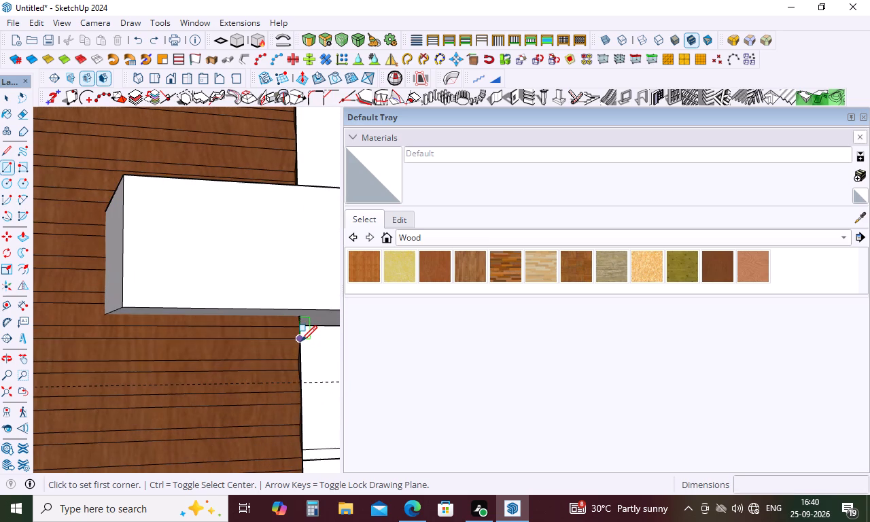
{"action": "left_click", "coordinate": [301, 341]}
{"action": "scroll", "coordinate": [302, 368], "scroll_direction": "down", "scroll_amount": 10}
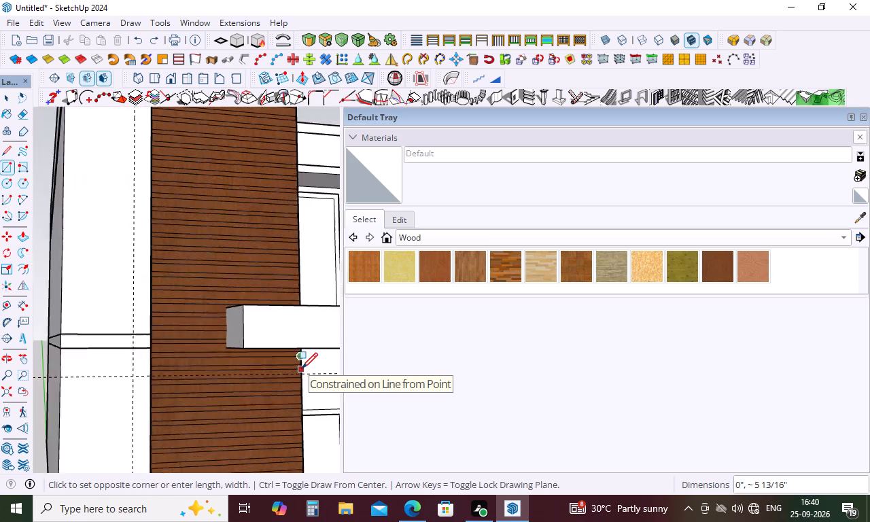
{"action": "scroll", "coordinate": [302, 368], "scroll_direction": "down", "scroll_amount": 2}
{"action": "scroll", "coordinate": [164, 373], "scroll_direction": "up", "scroll_amount": 3}
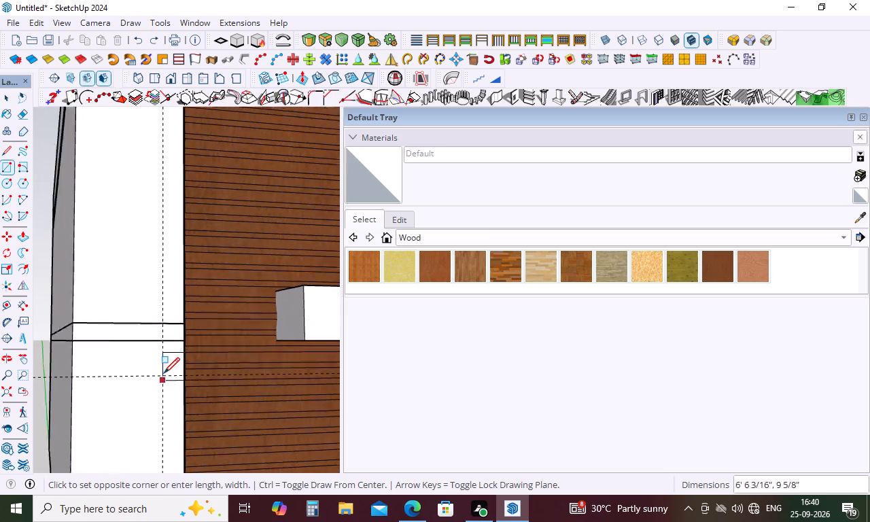
{"action": "scroll", "coordinate": [164, 373], "scroll_direction": "up", "scroll_amount": 12}
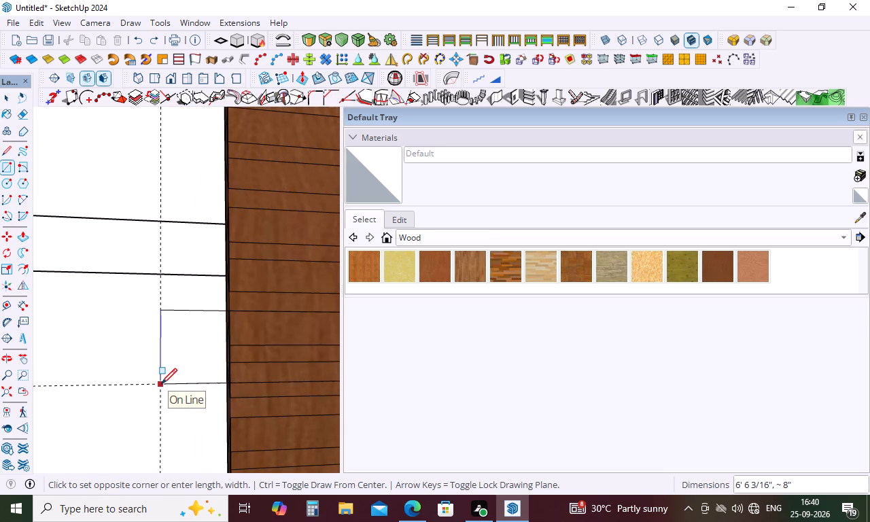
{"action": "scroll", "coordinate": [161, 384], "scroll_direction": "up", "scroll_amount": 10}
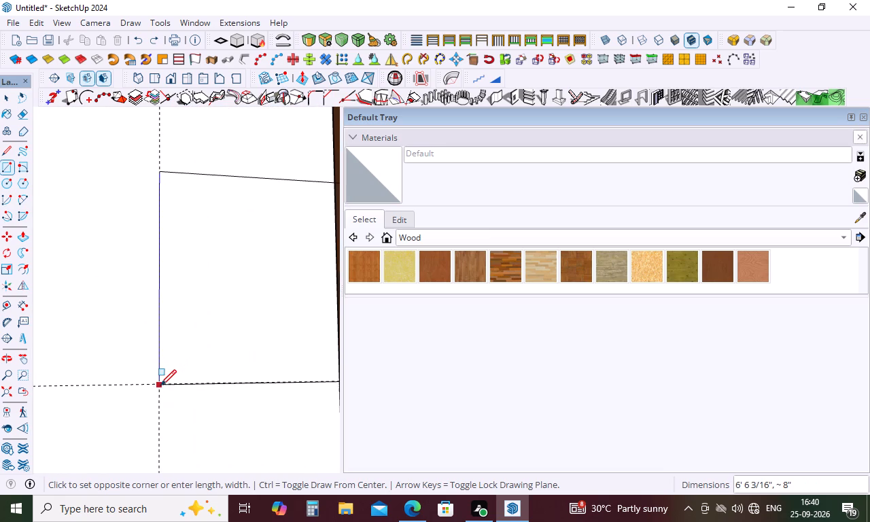
{"action": "scroll", "coordinate": [163, 382], "scroll_direction": "up", "scroll_amount": 10}
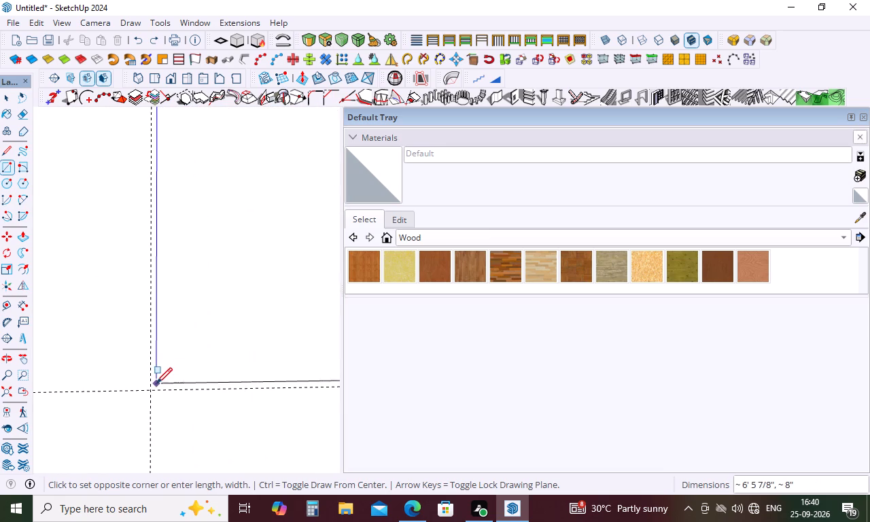
{"action": "left_click", "coordinate": [153, 390]}
{"action": "scroll", "coordinate": [157, 370], "scroll_direction": "down", "scroll_amount": 5}
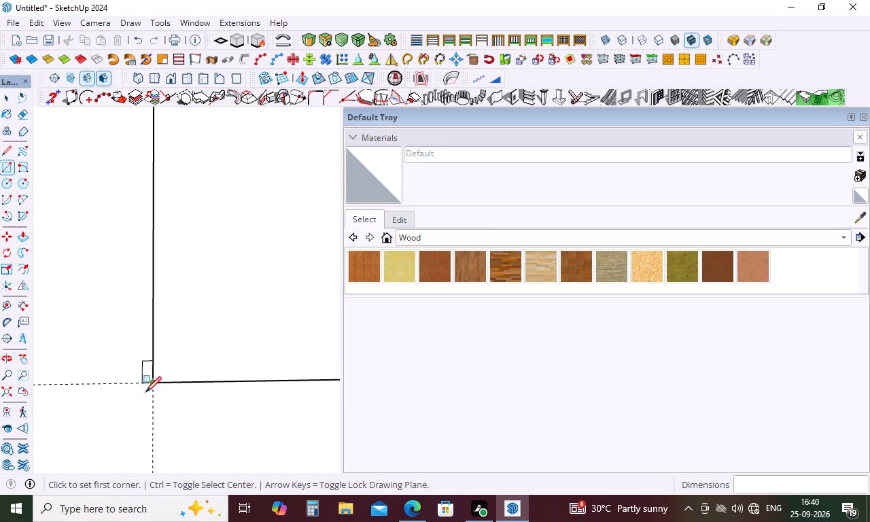
{"action": "scroll", "coordinate": [142, 400], "scroll_direction": "down", "scroll_amount": 16}
{"action": "scroll", "coordinate": [164, 414], "scroll_direction": "down", "scroll_amount": 11}
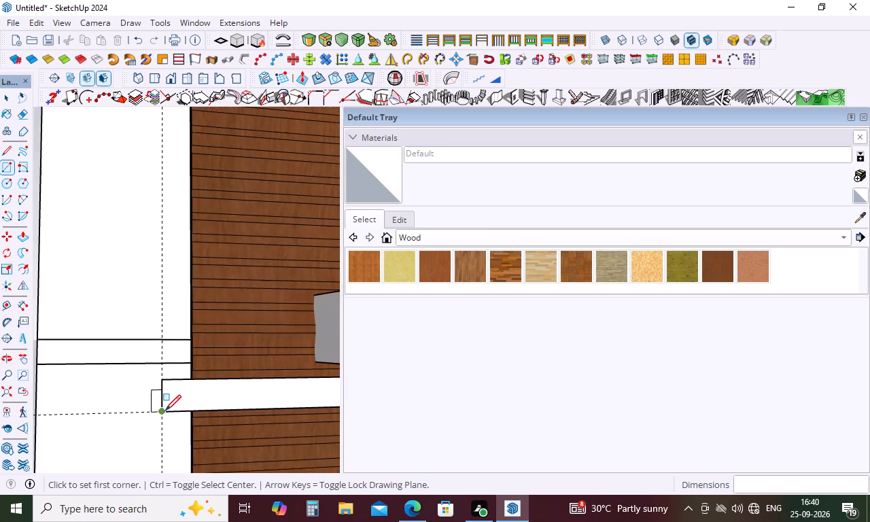
{"action": "scroll", "coordinate": [165, 410], "scroll_direction": "down", "scroll_amount": 12}
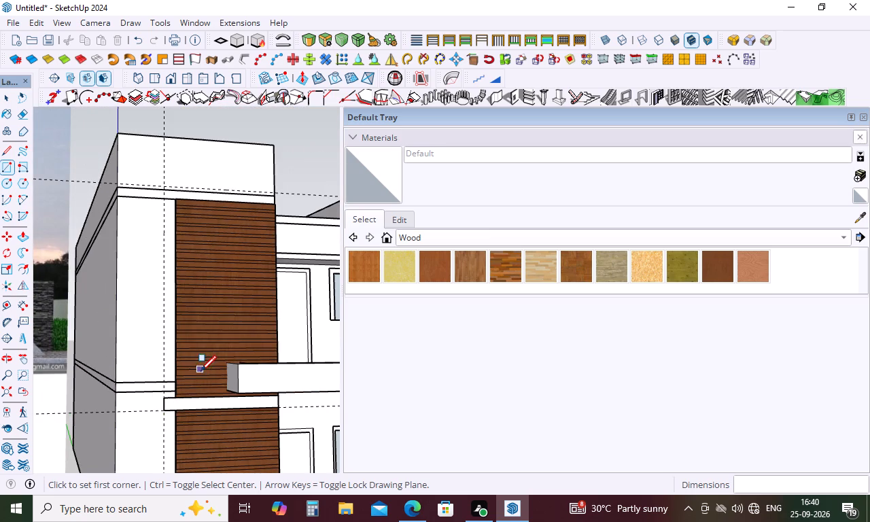
{"action": "key", "text": "space"}
Draw a vertical rectangle about 8" wide and 11' 5 1/4" high beside the cladding, from the upper guide intersection to the horizontal band.
{"action": "key", "text": "r"}
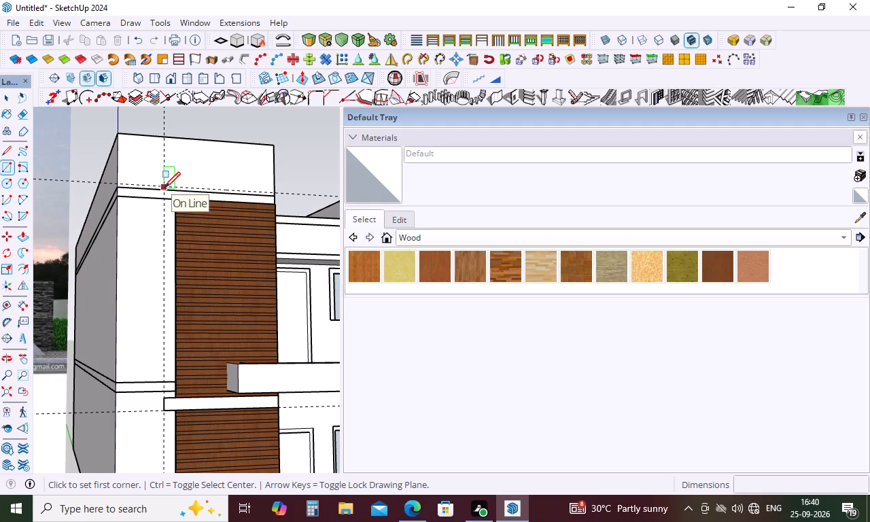
{"action": "left_click", "coordinate": [164, 188]}
{"action": "scroll", "coordinate": [178, 394], "scroll_direction": "up", "scroll_amount": 9}
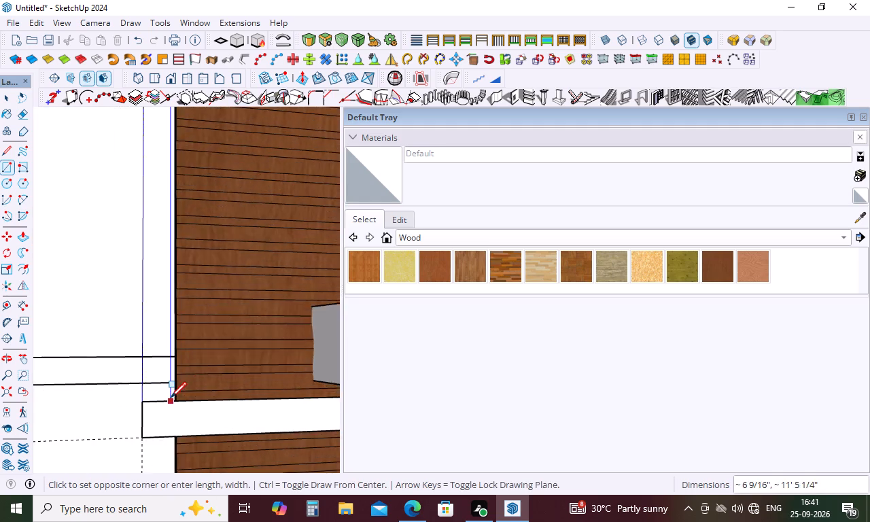
{"action": "scroll", "coordinate": [171, 398], "scroll_direction": "up", "scroll_amount": 12}
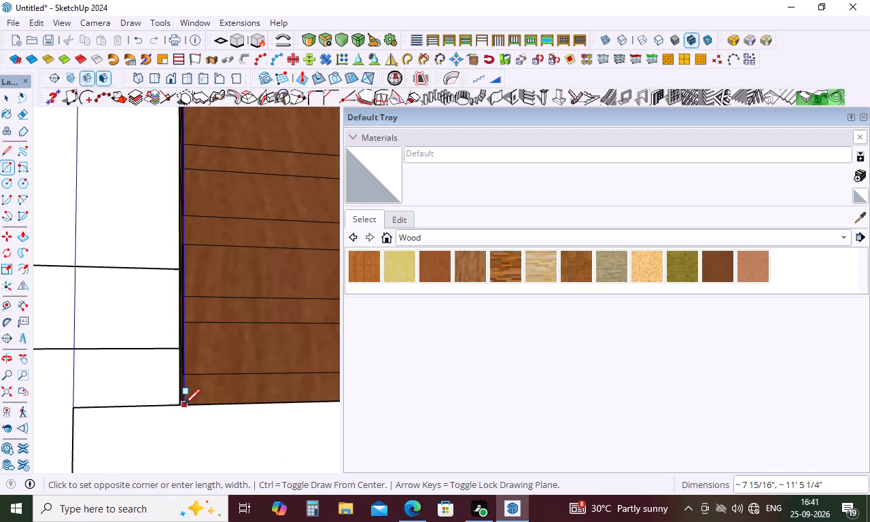
{"action": "left_click", "coordinate": [184, 404]}
{"action": "scroll", "coordinate": [169, 366], "scroll_direction": "down", "scroll_amount": 10}
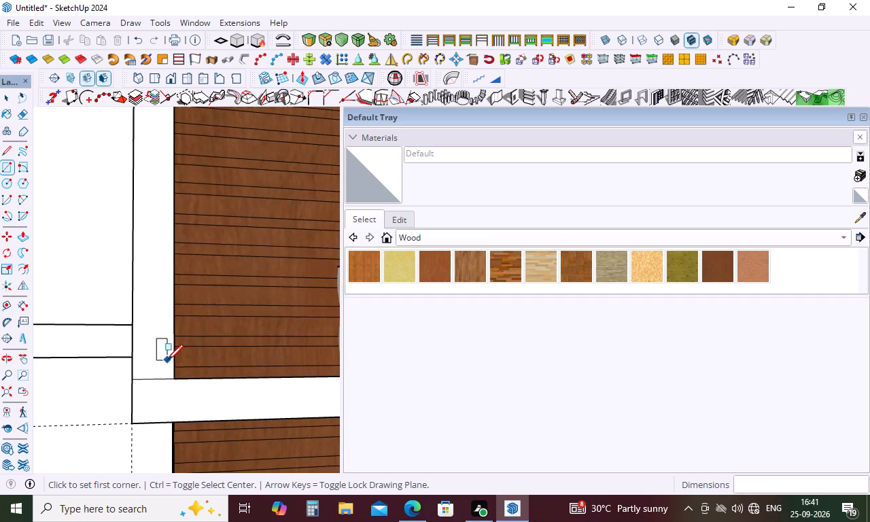
{"action": "scroll", "coordinate": [167, 360], "scroll_direction": "down", "scroll_amount": 16}
{"action": "key", "text": "space"}
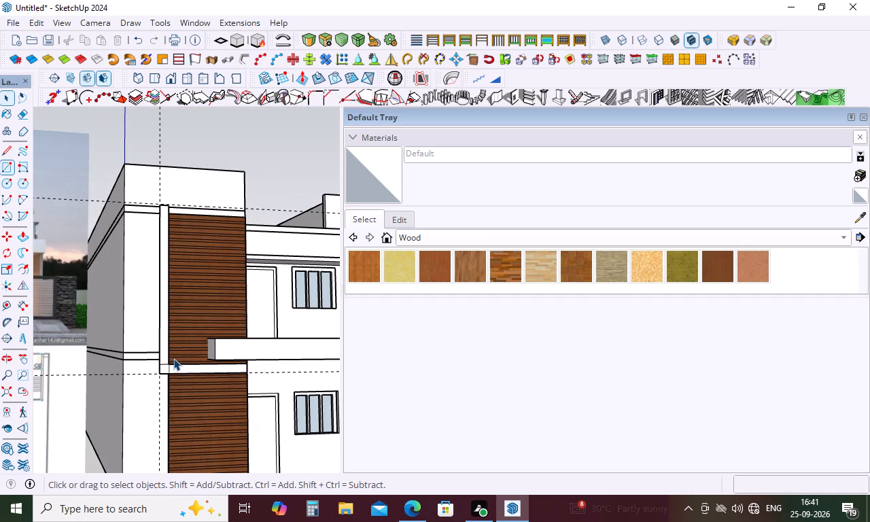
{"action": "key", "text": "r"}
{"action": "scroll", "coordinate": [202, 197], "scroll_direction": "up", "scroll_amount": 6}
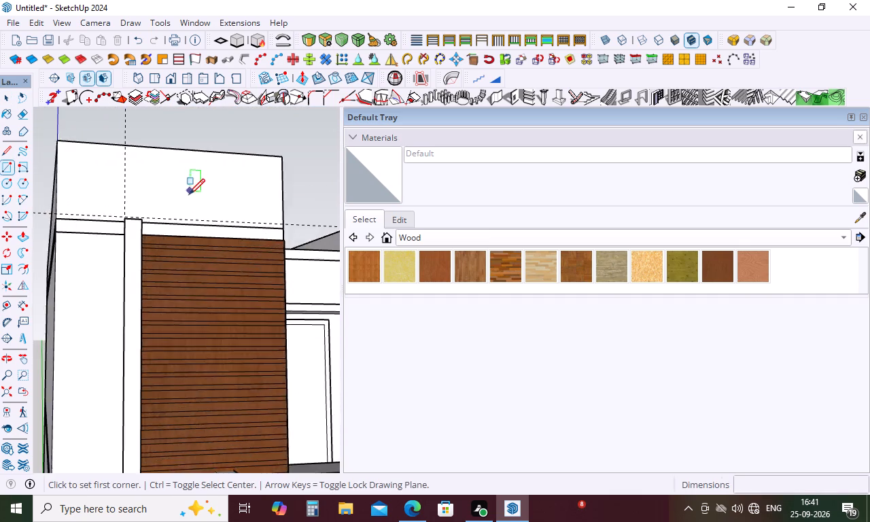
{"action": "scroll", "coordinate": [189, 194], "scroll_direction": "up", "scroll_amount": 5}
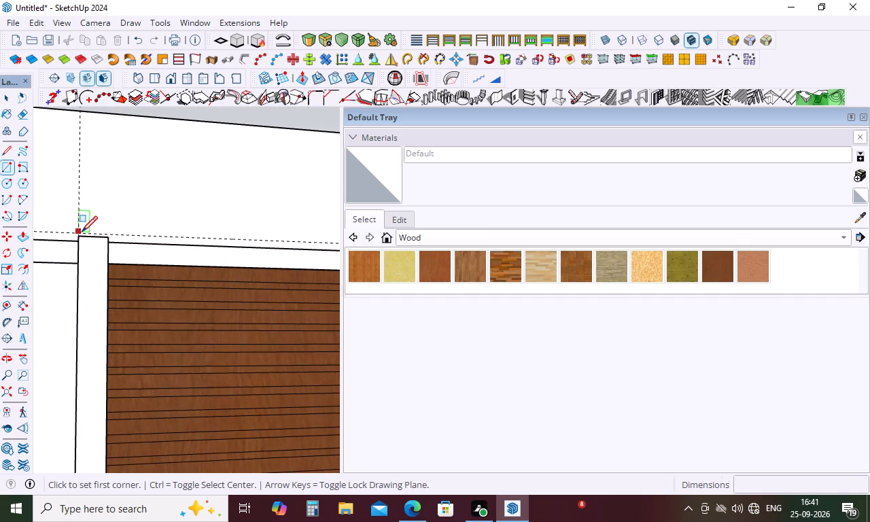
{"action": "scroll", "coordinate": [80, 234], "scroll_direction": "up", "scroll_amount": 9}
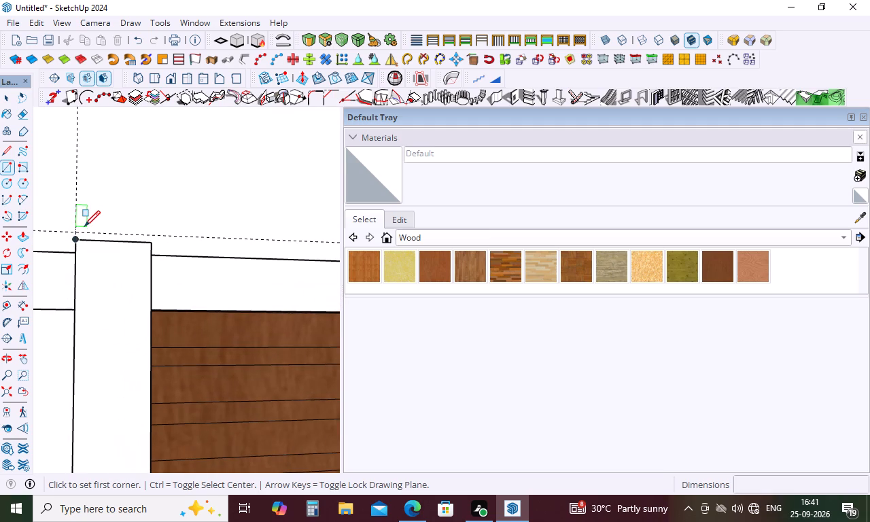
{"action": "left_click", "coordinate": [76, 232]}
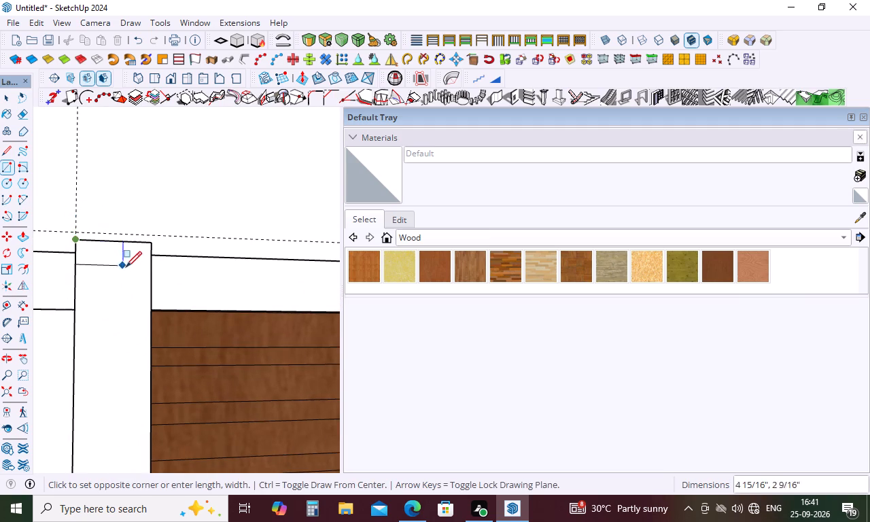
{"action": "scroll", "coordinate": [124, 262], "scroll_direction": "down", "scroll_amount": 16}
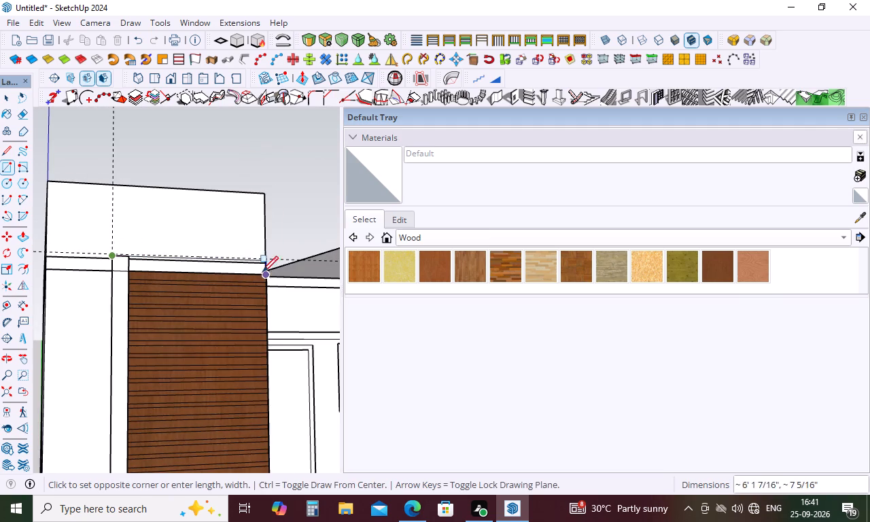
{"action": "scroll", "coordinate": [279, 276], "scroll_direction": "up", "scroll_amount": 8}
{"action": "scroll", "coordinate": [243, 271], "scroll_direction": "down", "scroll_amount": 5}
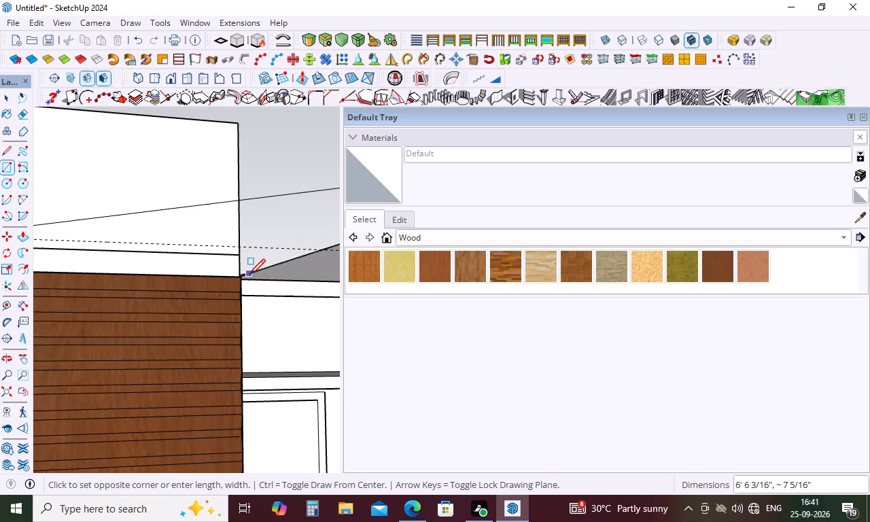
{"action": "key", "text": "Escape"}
Draw a horizontal rectangle about 6' 6 3/16" long above the wood cladding, from the upper guide intersection to the cladding's outer top corner.
{"action": "scroll", "coordinate": [244, 298], "scroll_direction": "down", "scroll_amount": 9}
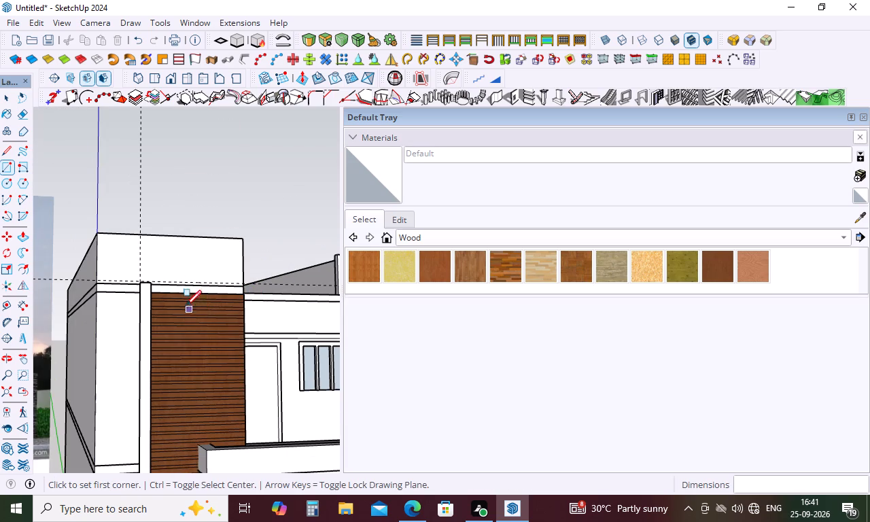
{"action": "key", "text": "r"}
{"action": "scroll", "coordinate": [158, 279], "scroll_direction": "up", "scroll_amount": 10}
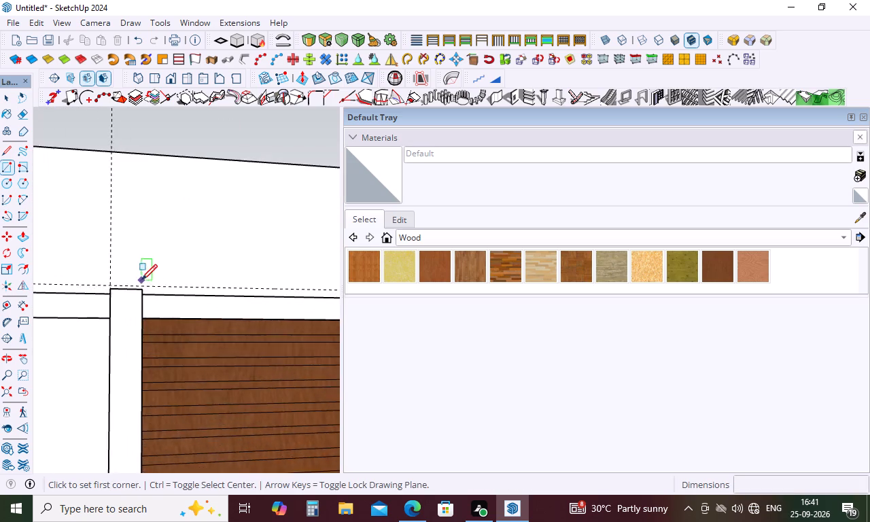
{"action": "scroll", "coordinate": [141, 280], "scroll_direction": "up", "scroll_amount": 9}
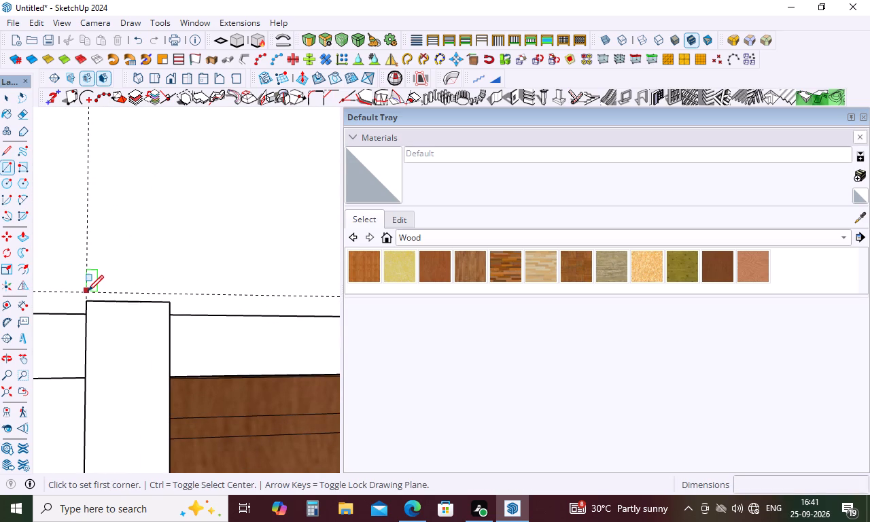
{"action": "scroll", "coordinate": [88, 288], "scroll_direction": "up", "scroll_amount": 5}
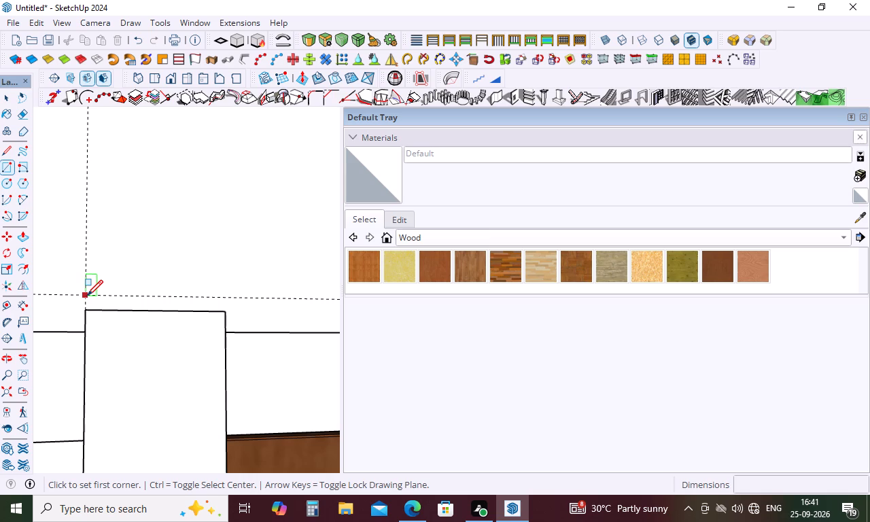
{"action": "left_click", "coordinate": [87, 296]}
{"action": "scroll", "coordinate": [102, 285], "scroll_direction": "down", "scroll_amount": 11}
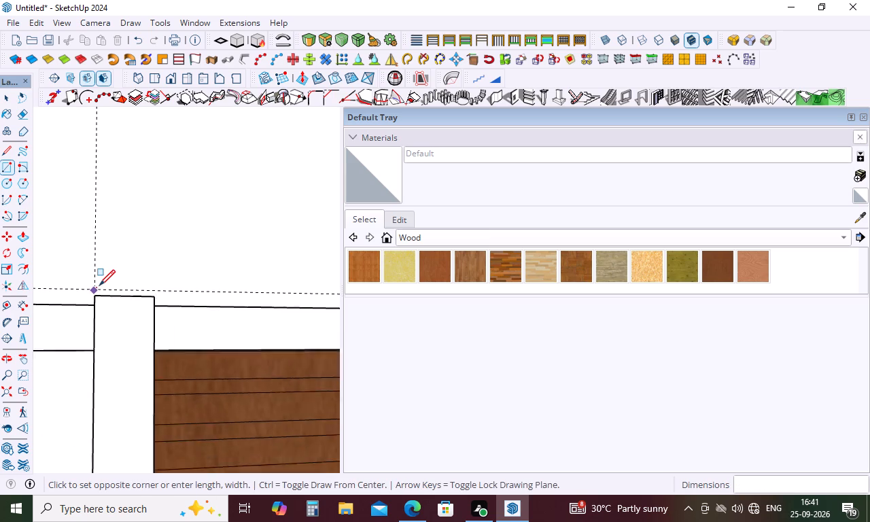
{"action": "scroll", "coordinate": [99, 285], "scroll_direction": "down", "scroll_amount": 14}
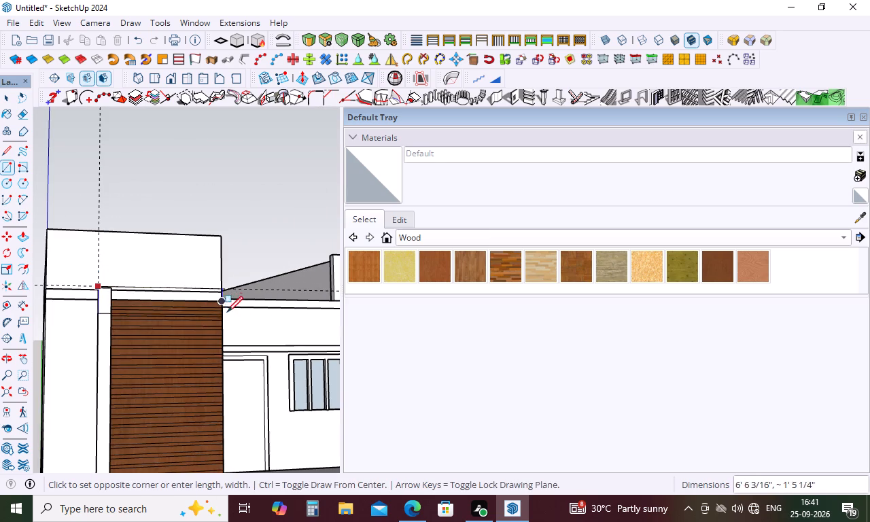
{"action": "scroll", "coordinate": [221, 298], "scroll_direction": "up", "scroll_amount": 10}
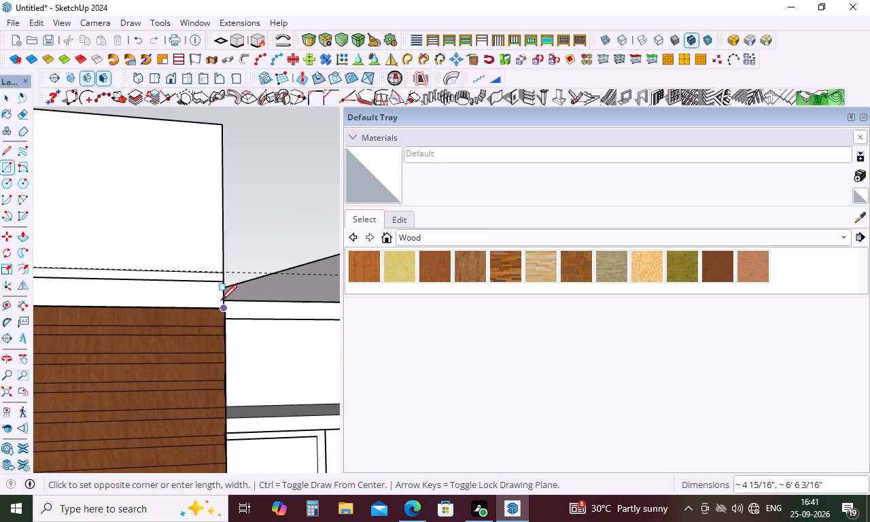
{"action": "left_click", "coordinate": [222, 304]}
{"action": "key", "text": "space"}
{"action": "scroll", "coordinate": [259, 275], "scroll_direction": "down", "scroll_amount": 5}
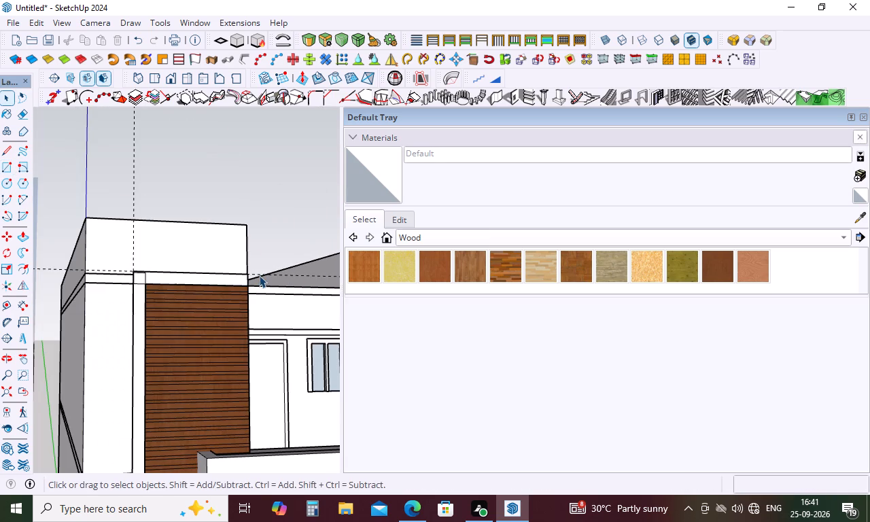
Erase the overlapping edges at the frame's upper and lower corners, joining the three rectangles into one continuous face.
{"action": "key", "text": "e"}
{"action": "scroll", "coordinate": [130, 272], "scroll_direction": "up", "scroll_amount": 7}
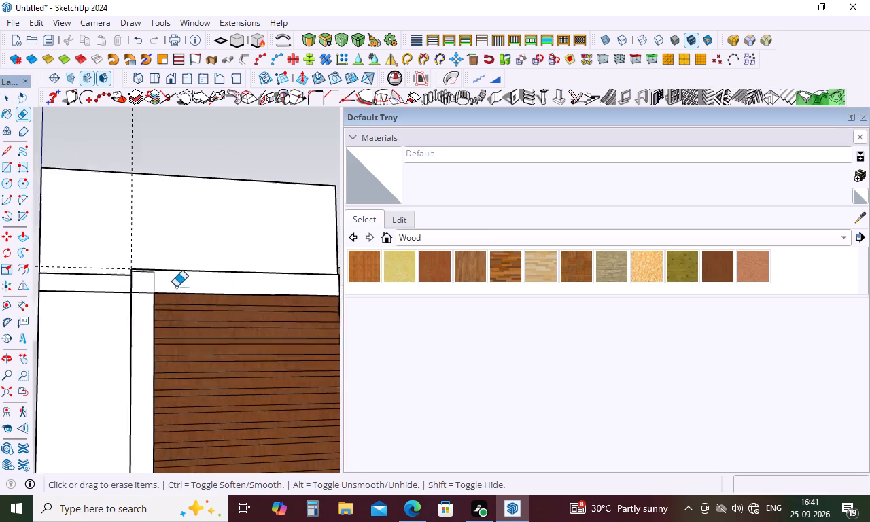
{"action": "scroll", "coordinate": [176, 287], "scroll_direction": "up", "scroll_amount": 7}
{"action": "left_click", "coordinate": [137, 271]}
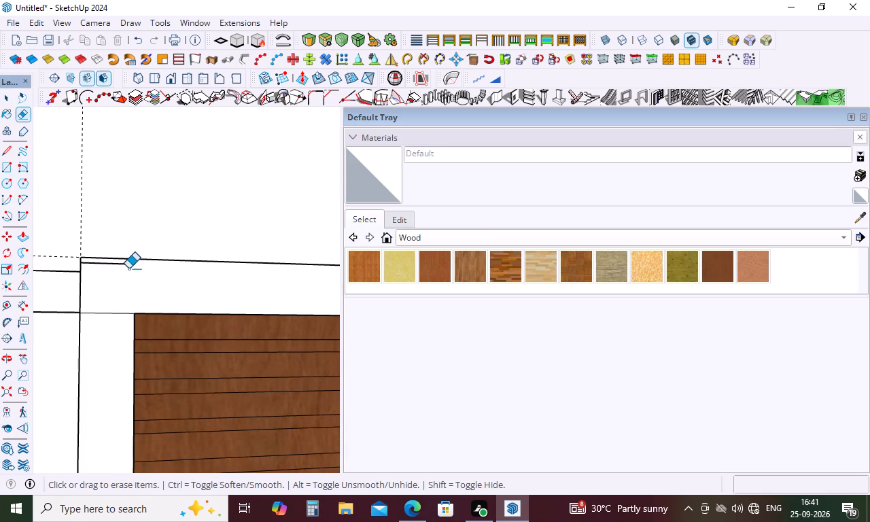
{"action": "left_click", "coordinate": [128, 266]}
{"action": "left_click", "coordinate": [126, 264]}
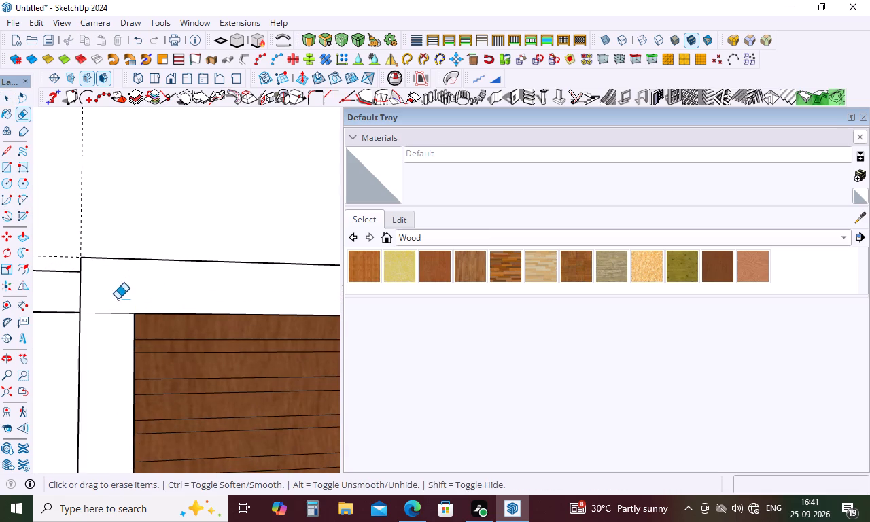
{"action": "left_click_drag", "start_coordinate": [115, 307], "coordinate": [113, 321]}
{"action": "scroll", "coordinate": [110, 298], "scroll_direction": "down", "scroll_amount": 18}
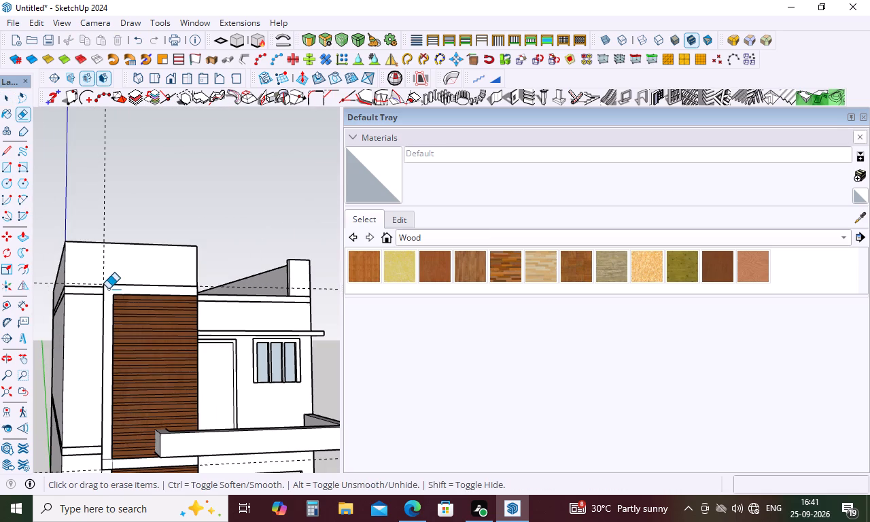
{"action": "scroll", "coordinate": [124, 398], "scroll_direction": "down", "scroll_amount": 4}
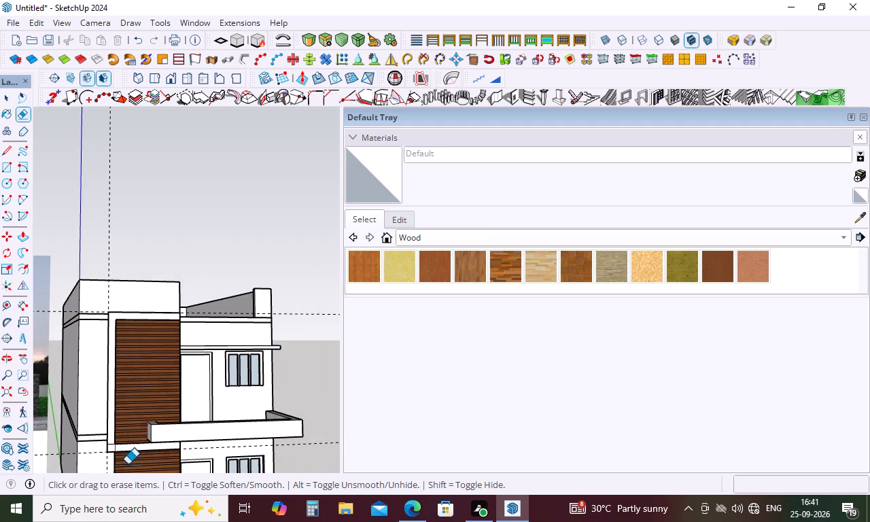
{"action": "scroll", "coordinate": [120, 465], "scroll_direction": "up", "scroll_amount": 16}
{"action": "left_click_drag", "start_coordinate": [117, 398], "coordinate": [116, 410]}
{"action": "key", "text": "space"}
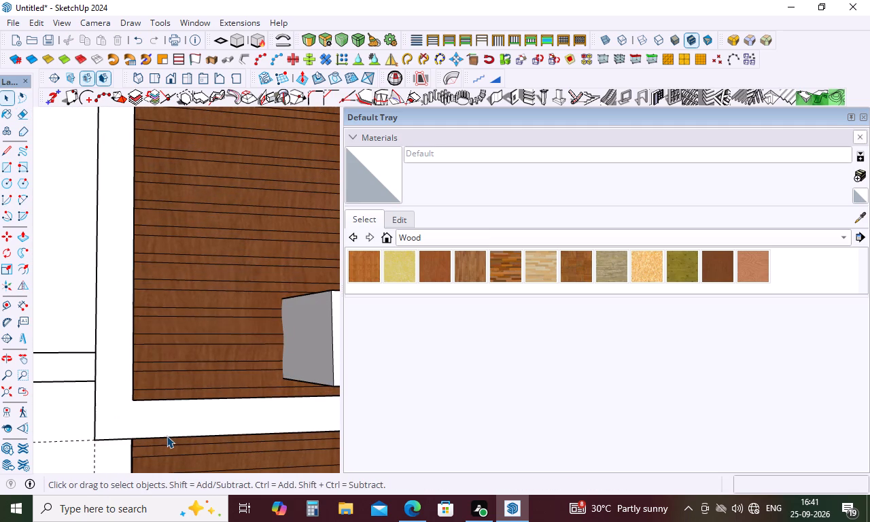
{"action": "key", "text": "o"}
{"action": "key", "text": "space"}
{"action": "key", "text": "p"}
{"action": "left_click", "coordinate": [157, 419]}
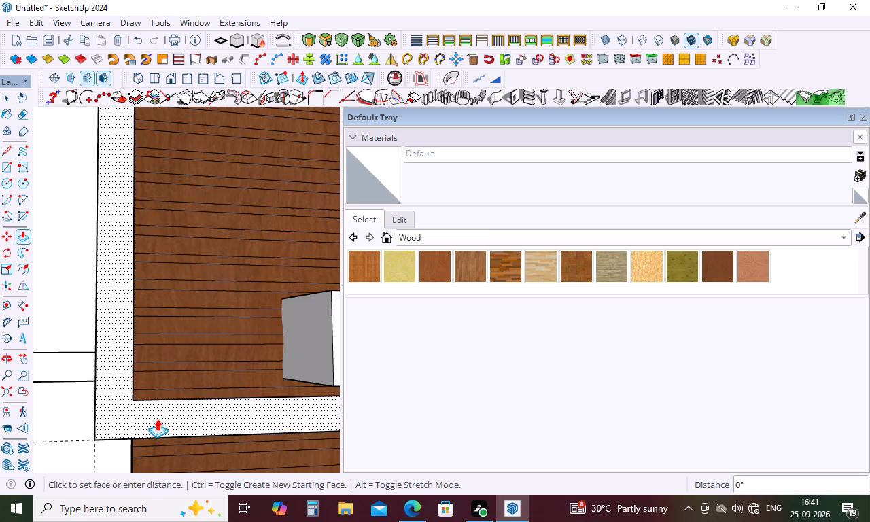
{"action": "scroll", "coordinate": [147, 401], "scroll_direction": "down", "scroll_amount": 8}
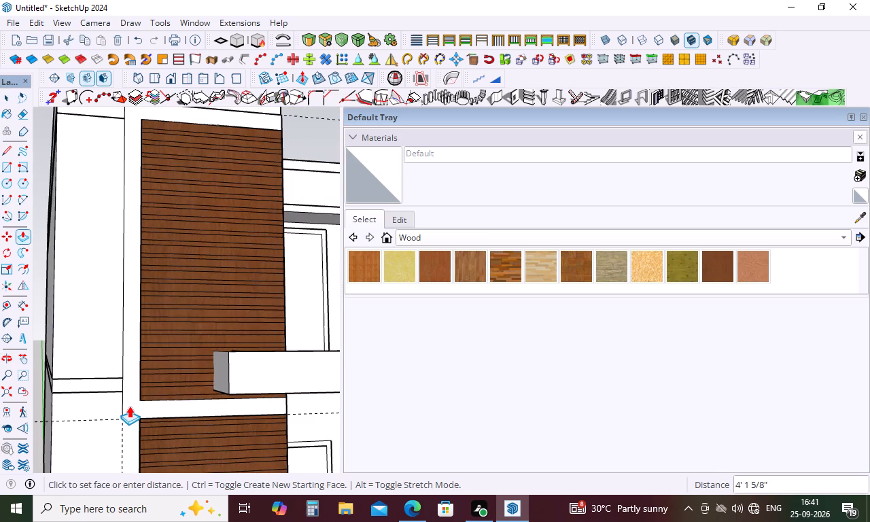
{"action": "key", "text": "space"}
Push/Pull the joined frame face around the upper wood cladding outward by 4".
{"action": "left_click", "coordinate": [132, 406]}
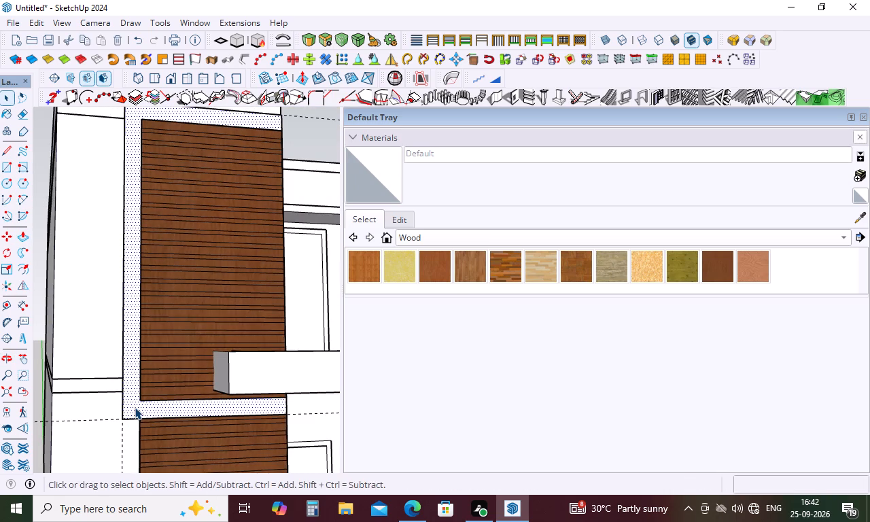
{"action": "key", "text": "p"}
{"action": "left_click", "coordinate": [136, 406]}
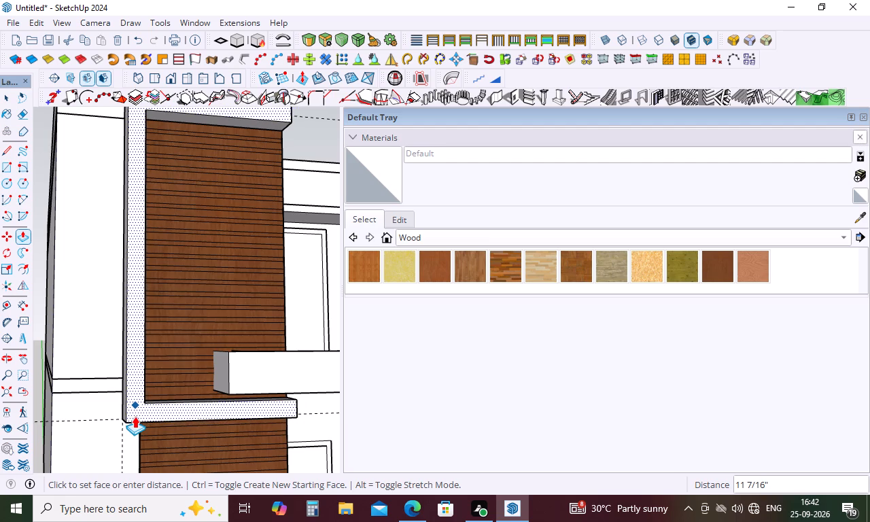
{"action": "key", "text": "4"}
{"action": "key", "text": "Return"}
Push/Pull the front face of the cladding frame outward by a further 1".
{"action": "middle_click_drag", "start_coordinate": [211, 405], "coordinate": [194, 450]}
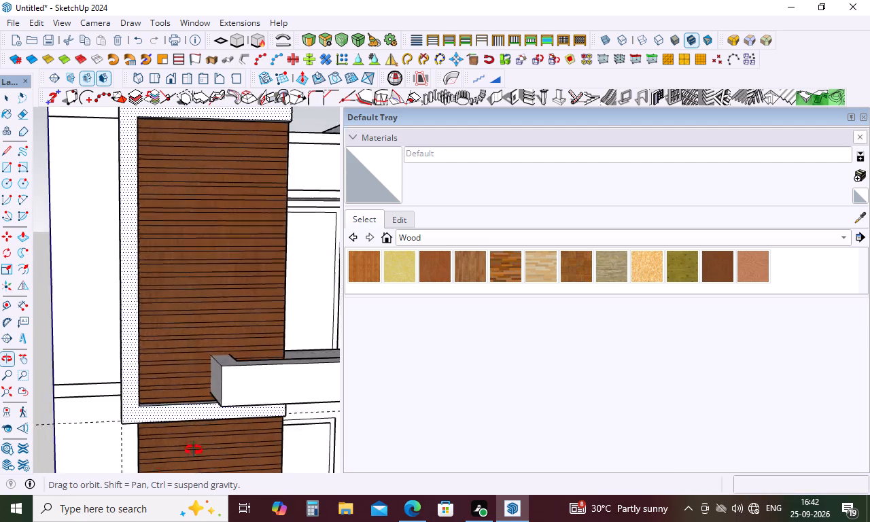
{"action": "middle_click_drag", "start_coordinate": [194, 450], "coordinate": [46, 350]}
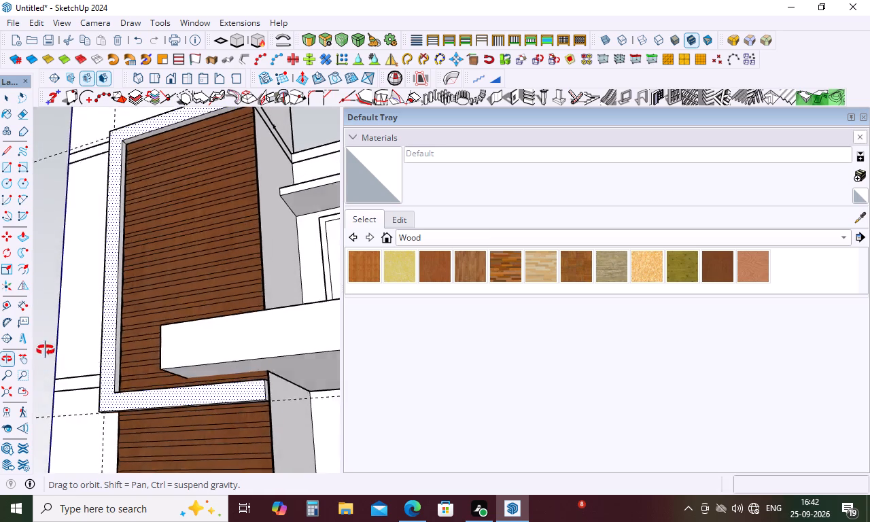
{"action": "middle_click_drag", "start_coordinate": [46, 350], "coordinate": [55, 364]}
{"action": "scroll", "coordinate": [146, 313], "scroll_direction": "down", "scroll_amount": 5}
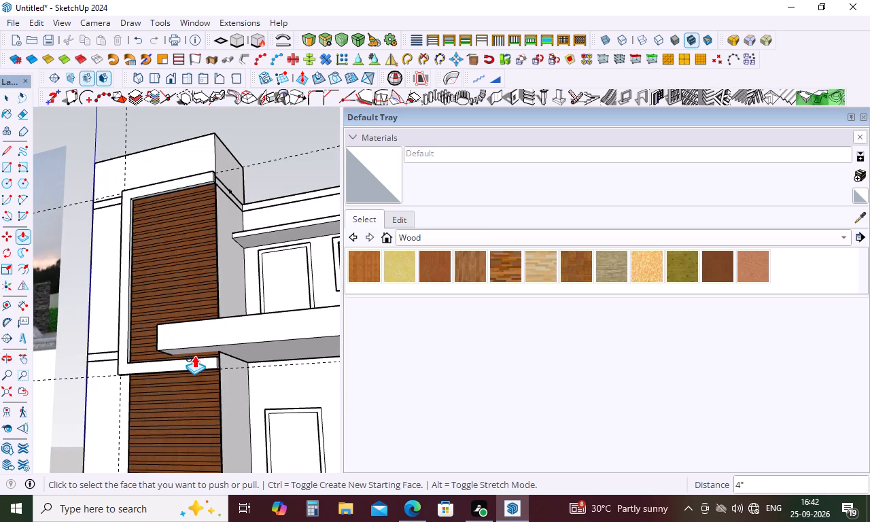
{"action": "key", "text": "p"}
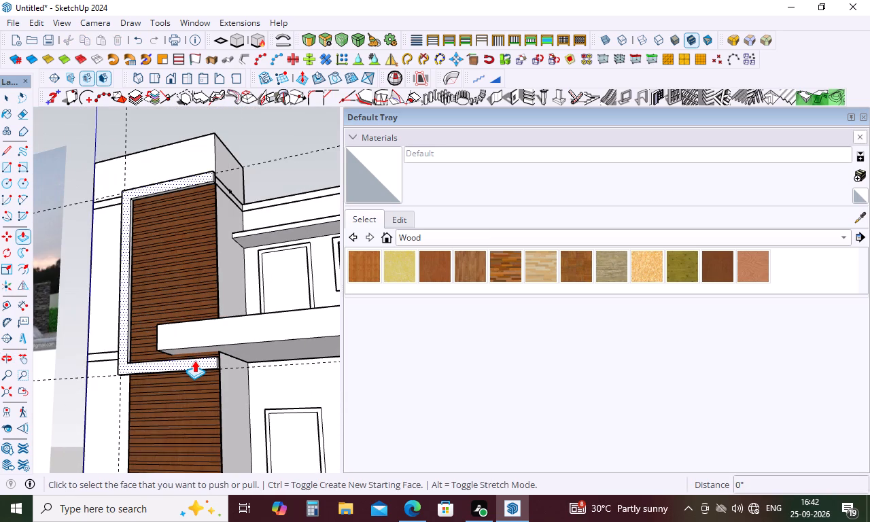
{"action": "left_click", "coordinate": [194, 360]}
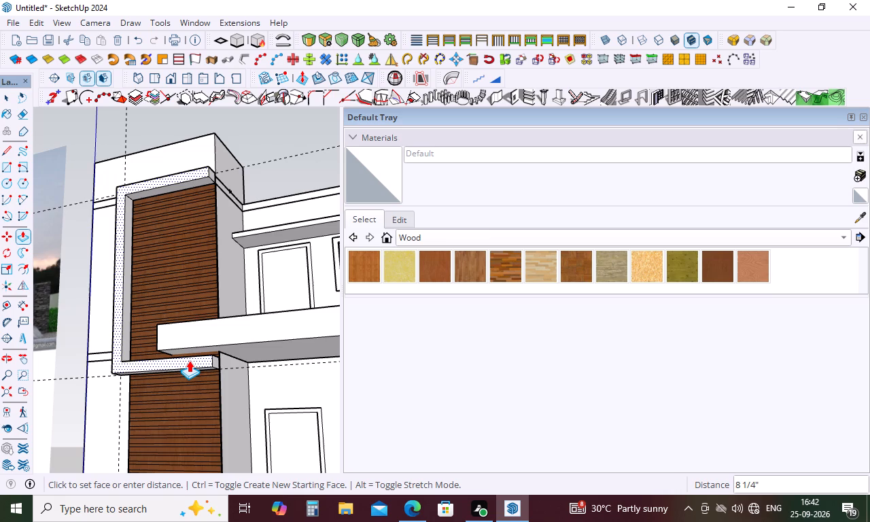
{"action": "key", "text": "1"}
{"action": "key", "text": "Return"}
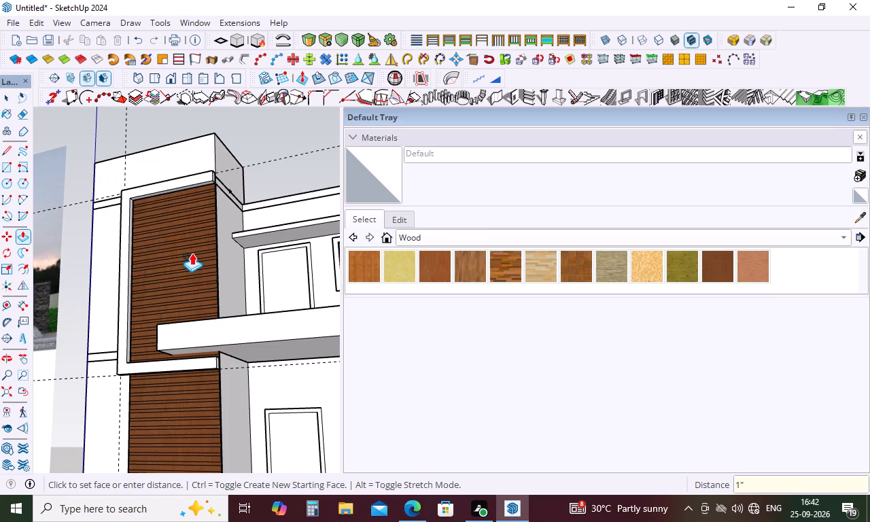
Push/Pull the cladding frame's front face outward by another 2".
{"action": "key", "text": "p"}
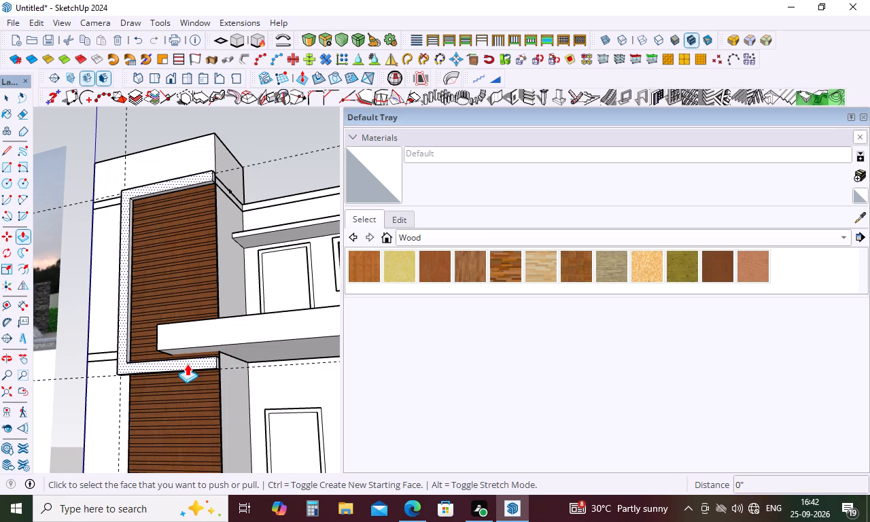
{"action": "left_click", "coordinate": [187, 364]}
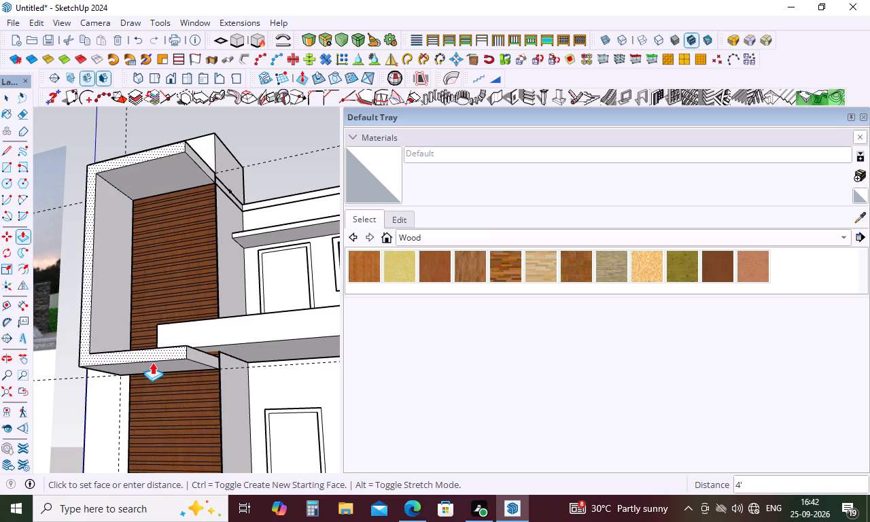
{"action": "key", "text": "2"}
{"action": "key", "text": "Return"}
Push/Pull the cladding frame's front face outward by another 6".
{"action": "middle_click_drag", "start_coordinate": [239, 362], "coordinate": [209, 367]}
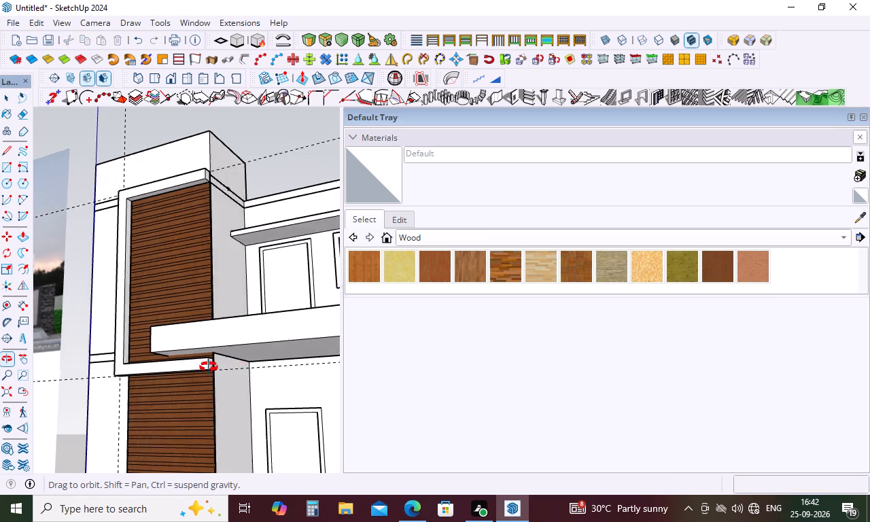
{"action": "middle_click_drag", "start_coordinate": [209, 367], "coordinate": [209, 384]}
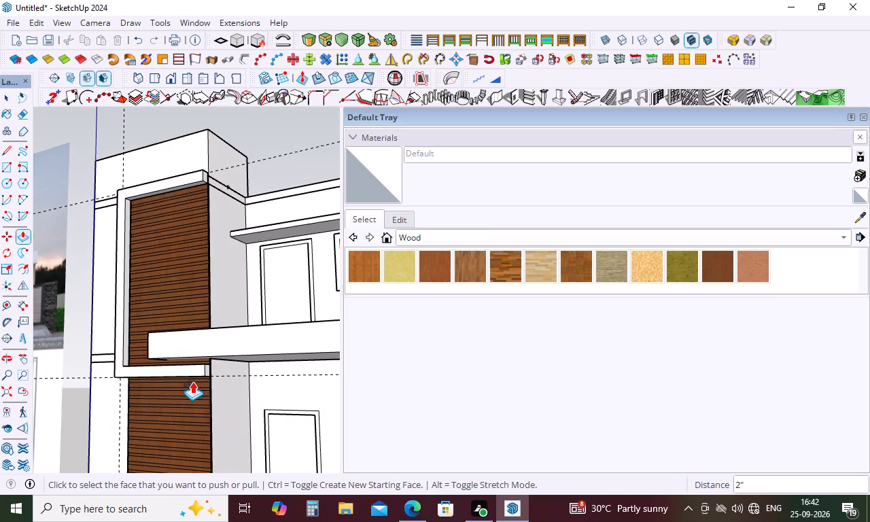
{"action": "key", "text": "p"}
{"action": "left_click", "coordinate": [177, 367]}
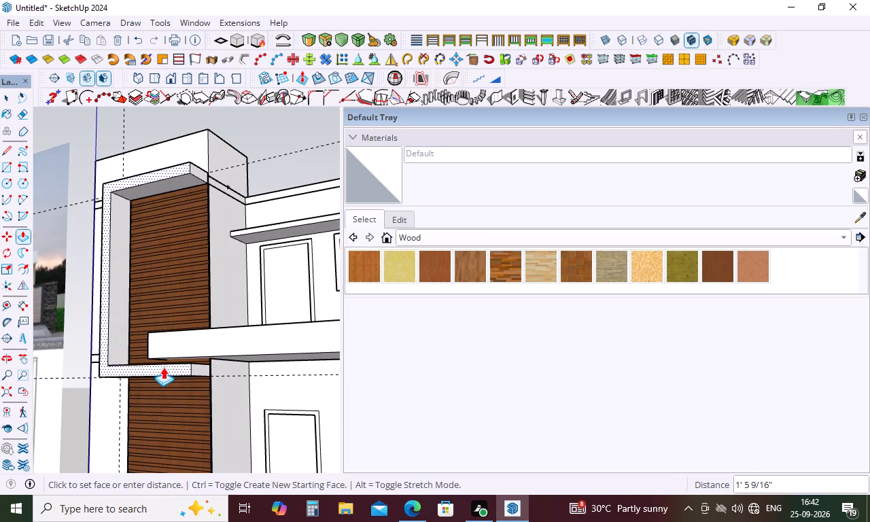
{"action": "key", "text": "6"}
{"action": "key", "text": "Return"}
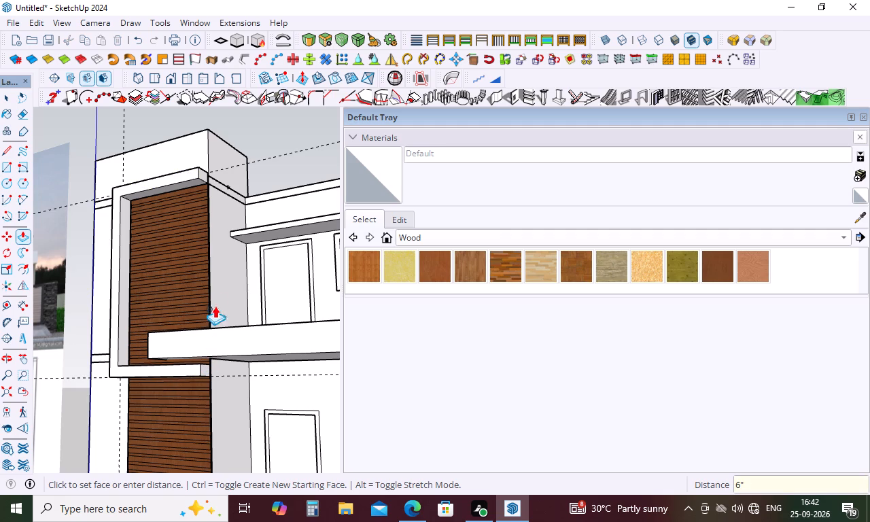
Extend the cladding frame's front face outward by 2" more and check its projection against the balcony parapet.
{"action": "left_click", "coordinate": [173, 364]}
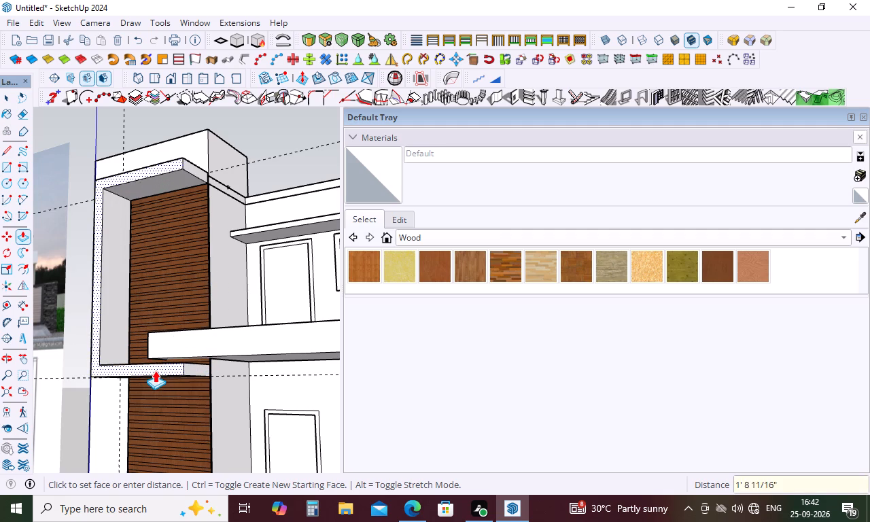
{"action": "key", "text": "2"}
{"action": "key", "text": "Return"}
{"action": "middle_click_drag", "start_coordinate": [205, 381], "coordinate": [109, 393]}
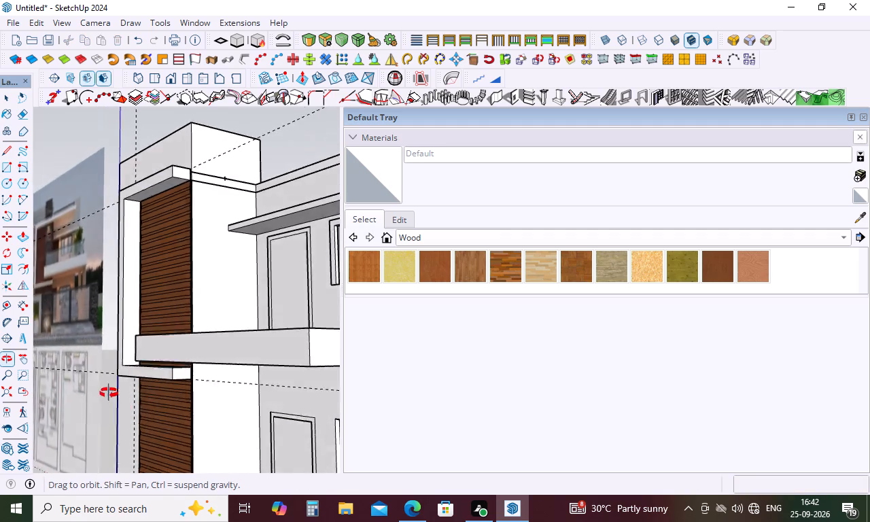
{"action": "middle_click_drag", "start_coordinate": [109, 393], "coordinate": [106, 358]}
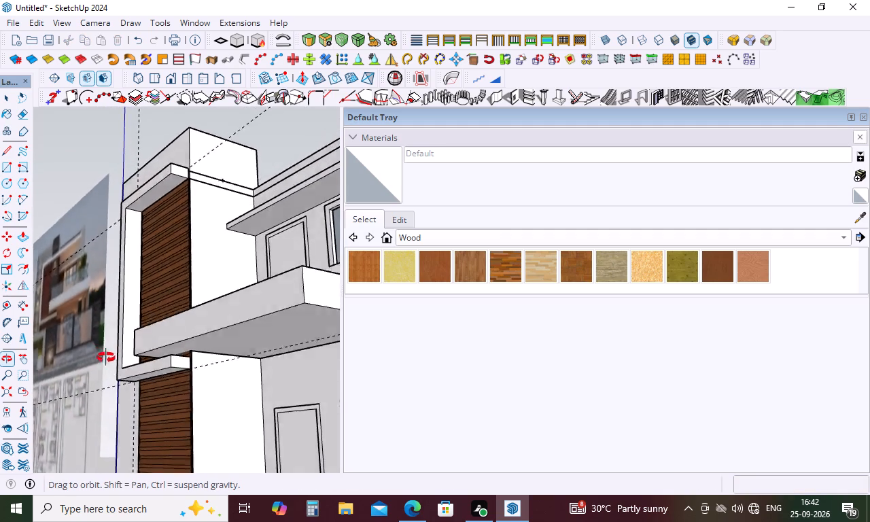
{"action": "middle_click_drag", "start_coordinate": [106, 358], "coordinate": [213, 499]}
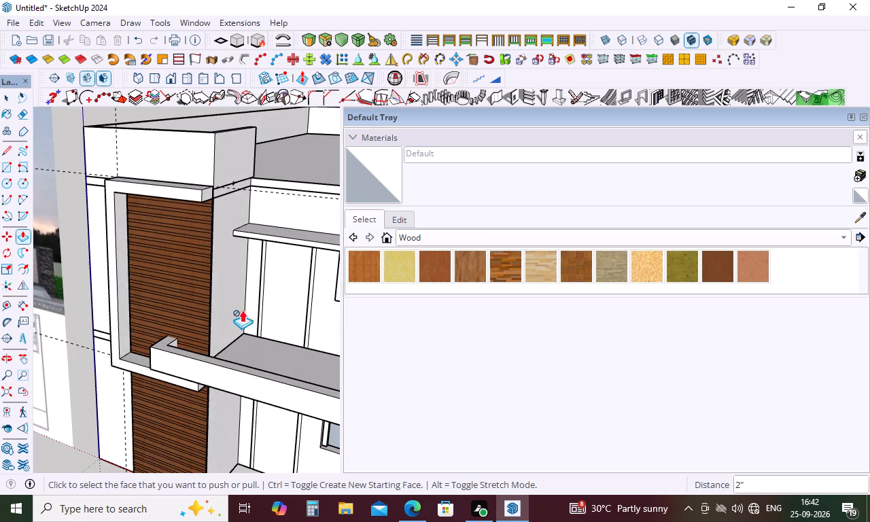
Push/Pull the end face of the cladding frame's top member 4 15/16" out to the side wall's corner.
{"action": "middle_click_drag", "start_coordinate": [245, 243], "coordinate": [108, 314]}
{"action": "middle_click_drag", "start_coordinate": [201, 268], "coordinate": [145, 225]}
{"action": "scroll", "coordinate": [141, 224], "scroll_direction": "up", "scroll_amount": 17}
{"action": "left_click", "coordinate": [139, 213]}
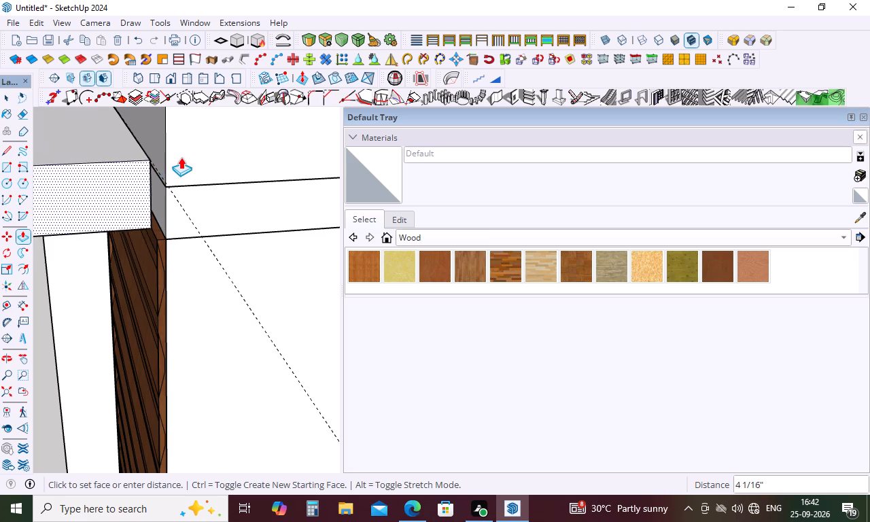
{"action": "left_click", "coordinate": [215, 183]}
{"action": "left_click", "coordinate": [119, 226]}
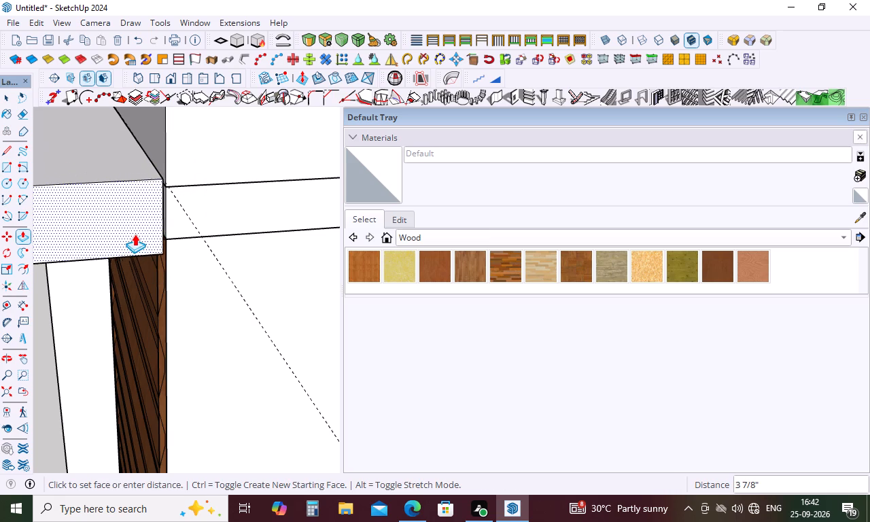
{"action": "left_click", "coordinate": [138, 237]}
{"action": "scroll", "coordinate": [213, 235], "scroll_direction": "down", "scroll_amount": 9}
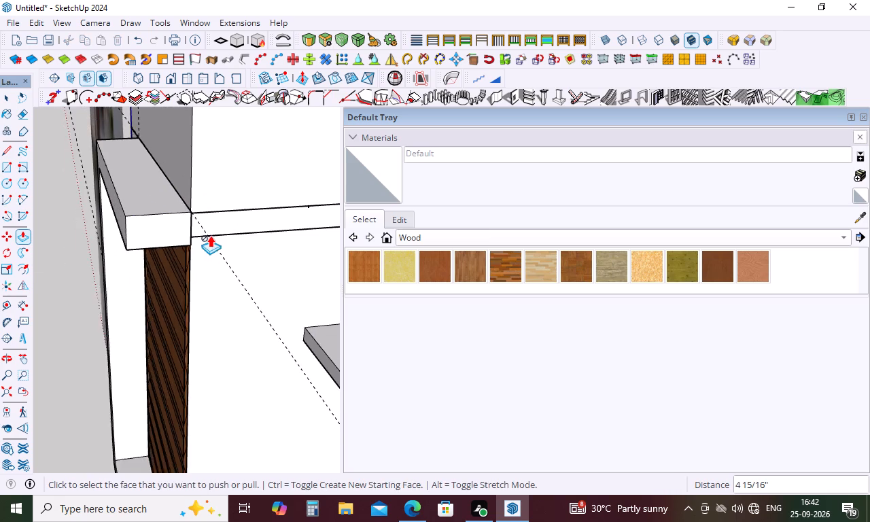
{"action": "key", "text": "Escape"}
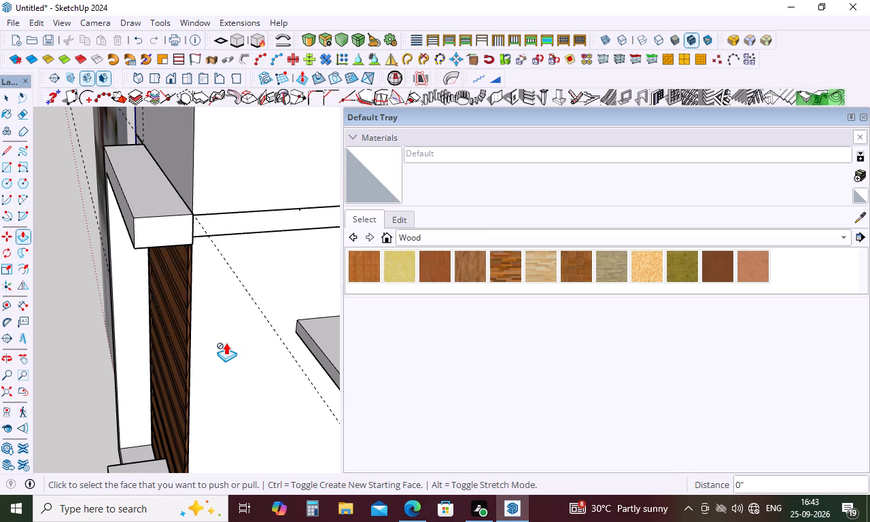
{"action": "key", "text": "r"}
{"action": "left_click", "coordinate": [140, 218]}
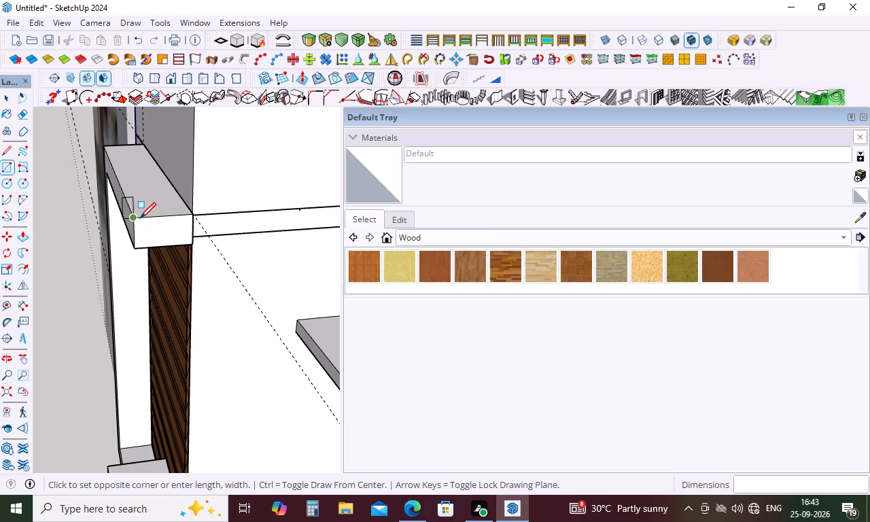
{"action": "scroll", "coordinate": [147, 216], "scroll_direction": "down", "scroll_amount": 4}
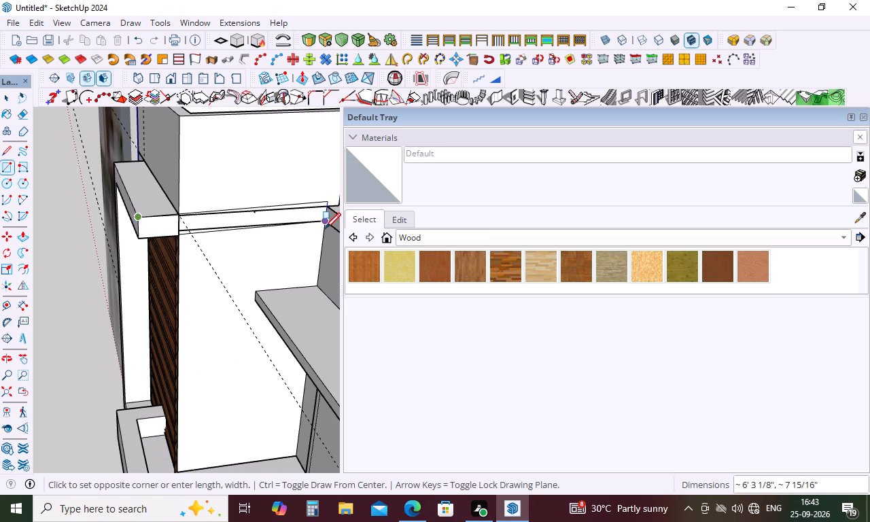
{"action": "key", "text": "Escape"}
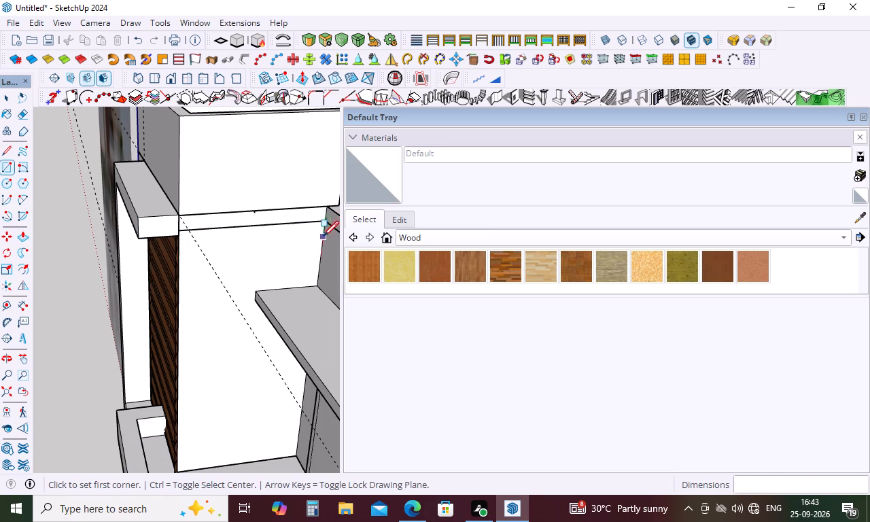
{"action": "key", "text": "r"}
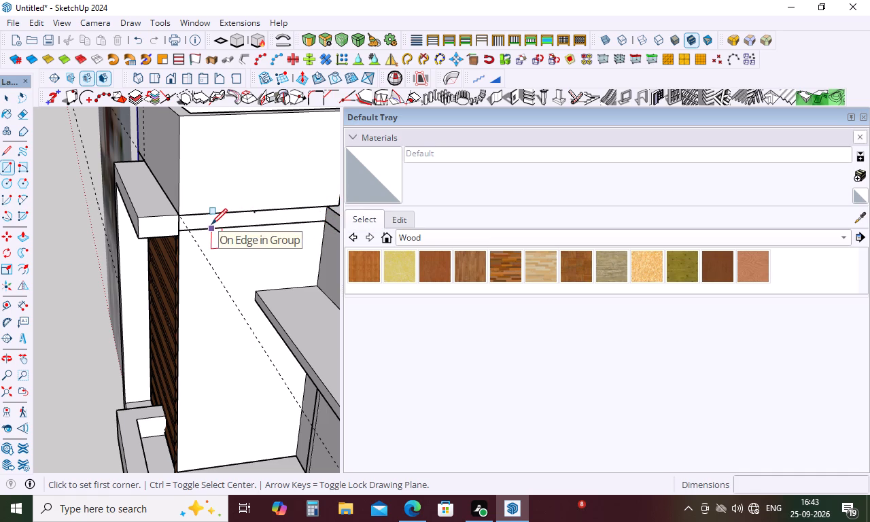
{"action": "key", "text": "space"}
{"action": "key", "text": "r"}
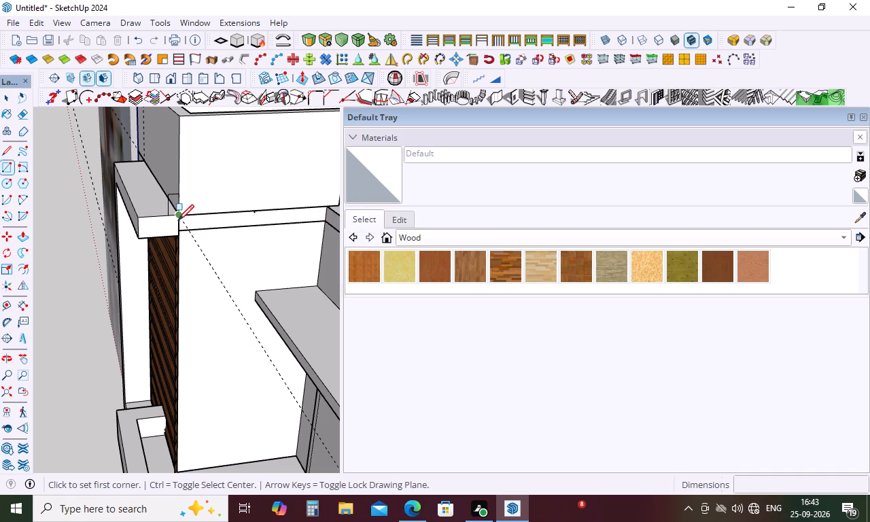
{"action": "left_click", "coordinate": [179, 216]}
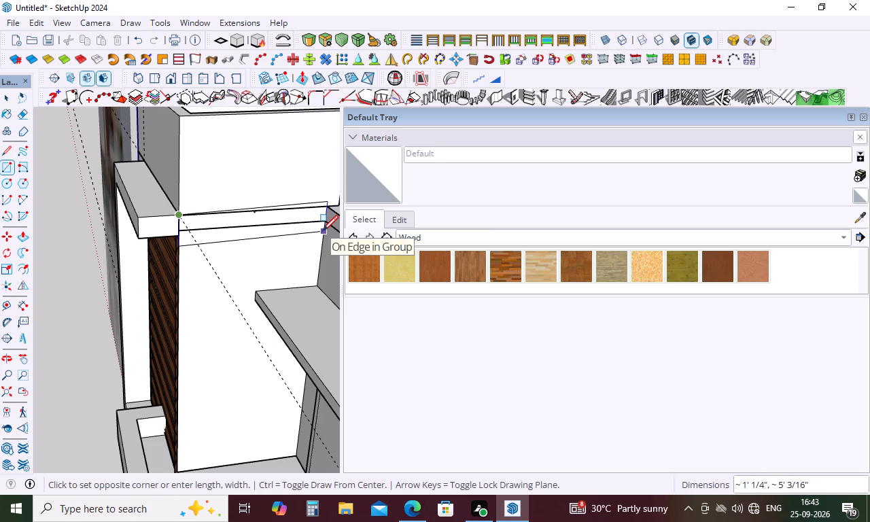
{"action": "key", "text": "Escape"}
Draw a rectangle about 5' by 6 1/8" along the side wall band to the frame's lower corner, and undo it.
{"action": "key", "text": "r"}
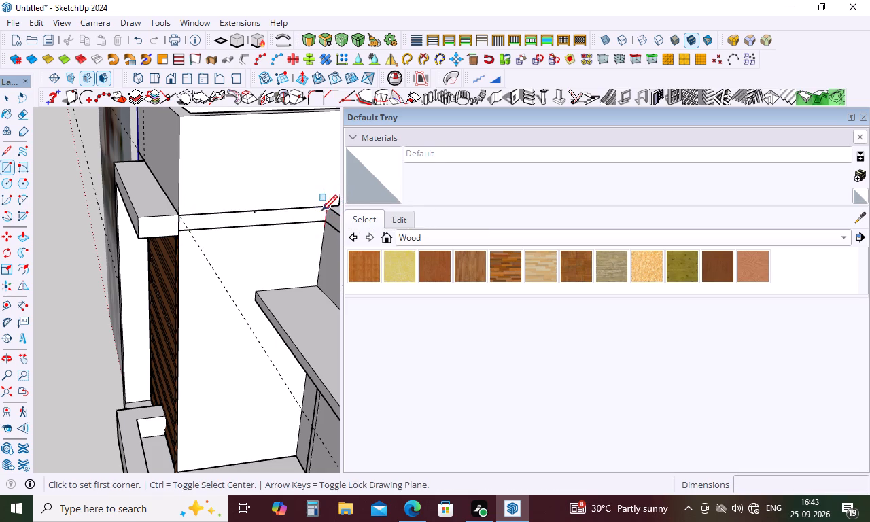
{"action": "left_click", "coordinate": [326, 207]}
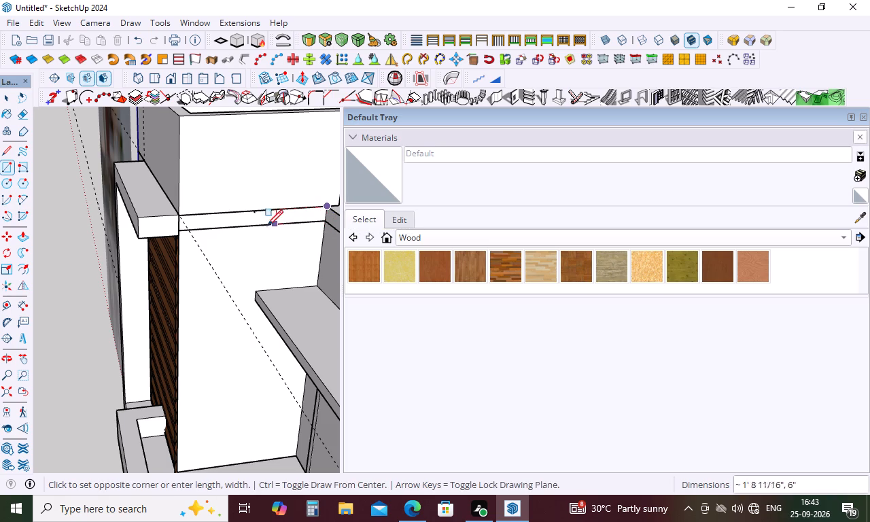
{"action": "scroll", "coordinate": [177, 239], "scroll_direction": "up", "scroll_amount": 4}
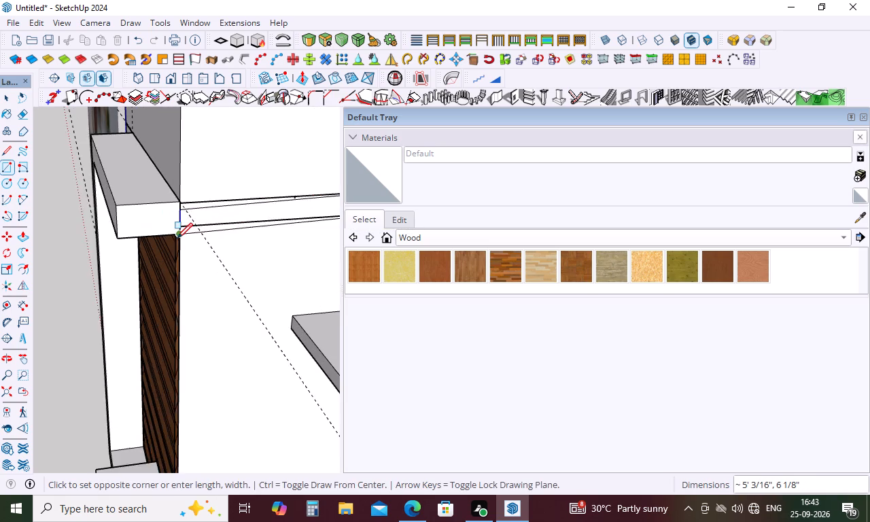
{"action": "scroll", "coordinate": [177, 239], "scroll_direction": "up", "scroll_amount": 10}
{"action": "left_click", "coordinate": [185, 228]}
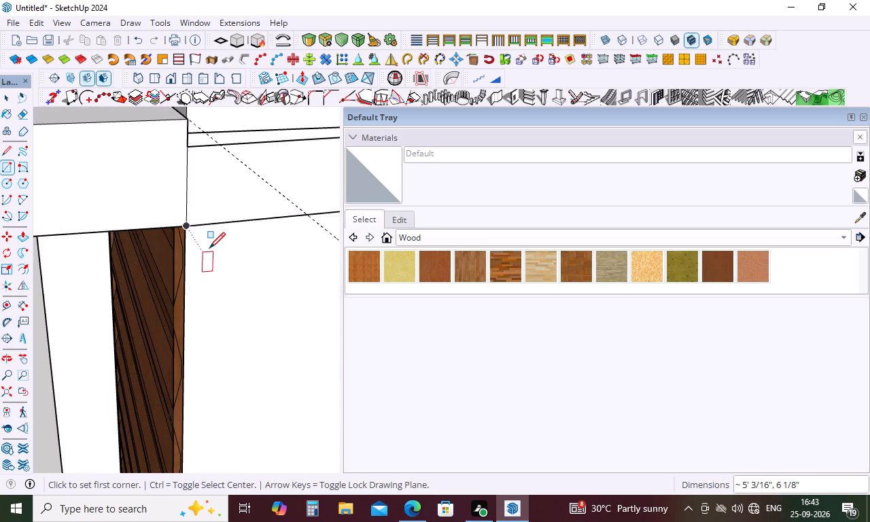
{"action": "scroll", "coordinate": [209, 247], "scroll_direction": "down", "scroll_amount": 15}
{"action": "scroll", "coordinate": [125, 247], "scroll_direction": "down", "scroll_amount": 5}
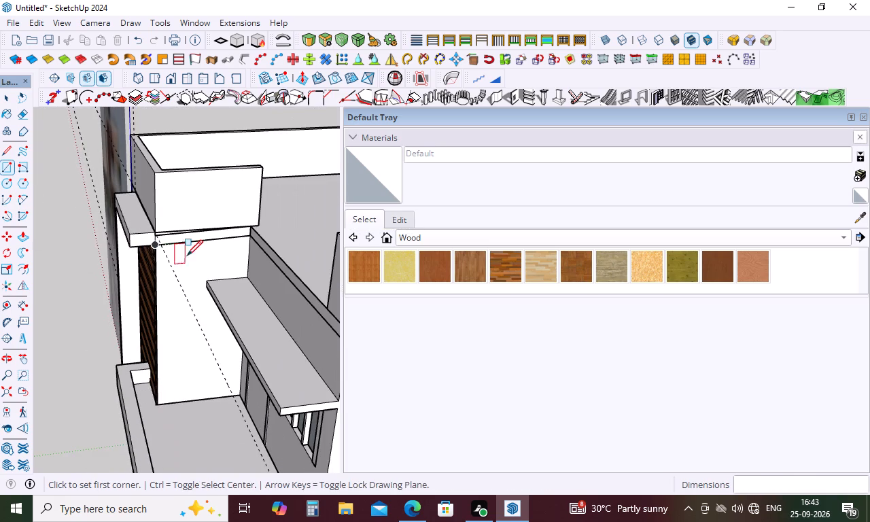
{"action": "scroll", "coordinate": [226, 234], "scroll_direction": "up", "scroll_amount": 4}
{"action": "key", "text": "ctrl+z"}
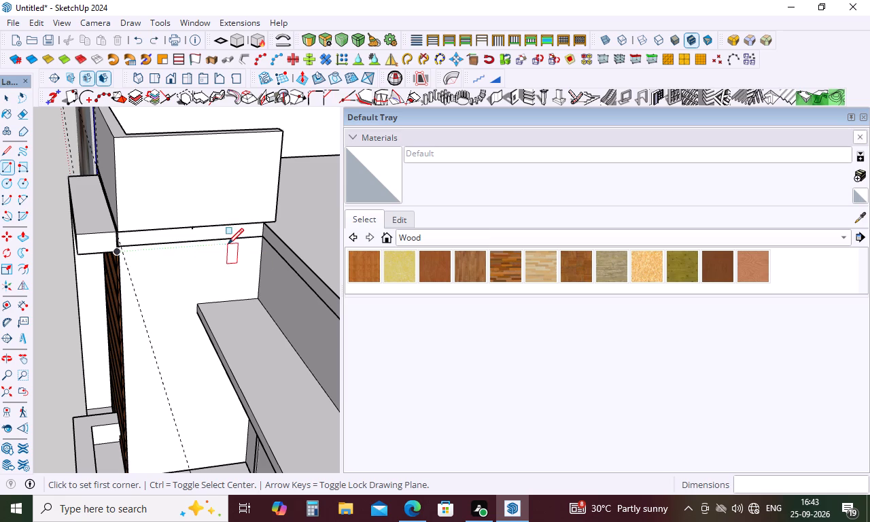
Draw a rectangle about 5' by 6 1/8" on the side wall, from the band's far upper corner to the frame's lower corner.
{"action": "key", "text": "r"}
{"action": "scroll", "coordinate": [237, 223], "scroll_direction": "up", "scroll_amount": 15}
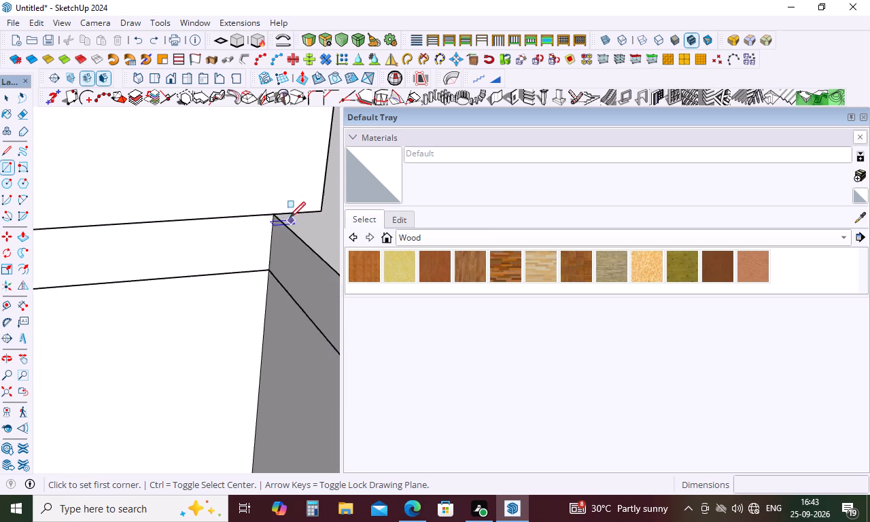
{"action": "scroll", "coordinate": [290, 217], "scroll_direction": "up", "scroll_amount": 2}
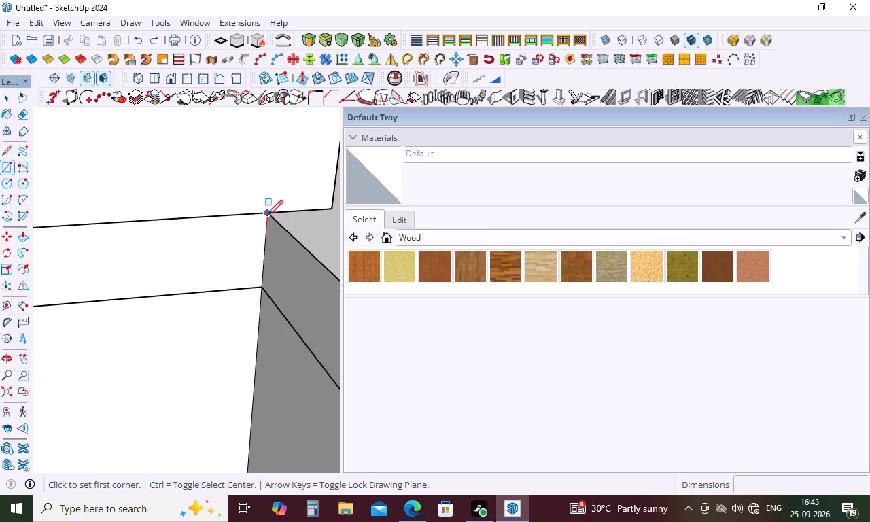
{"action": "left_click", "coordinate": [267, 215]}
{"action": "scroll", "coordinate": [268, 247], "scroll_direction": "down", "scroll_amount": 15}
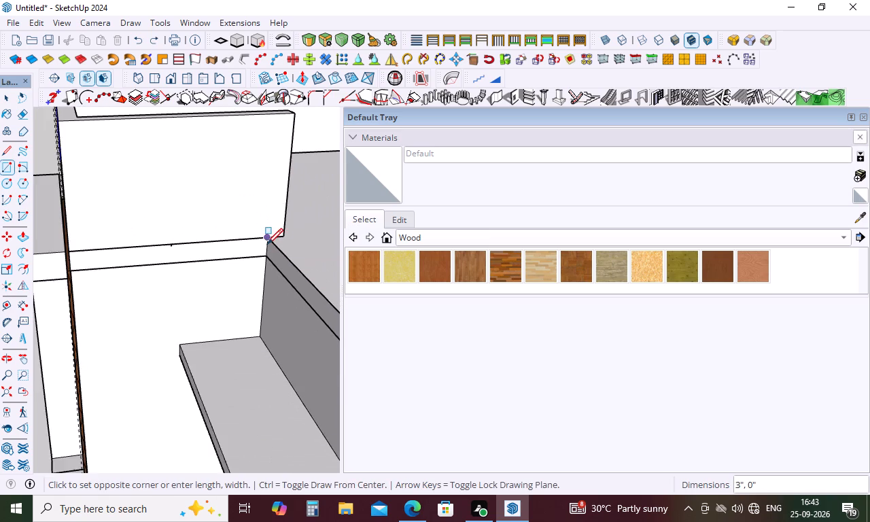
{"action": "scroll", "coordinate": [267, 244], "scroll_direction": "down", "scroll_amount": 5}
{"action": "scroll", "coordinate": [150, 264], "scroll_direction": "up", "scroll_amount": 14}
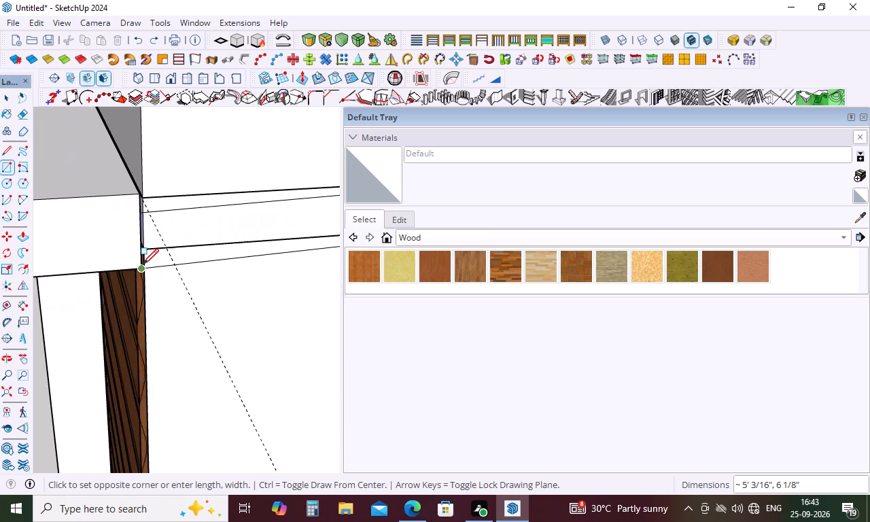
{"action": "scroll", "coordinate": [143, 264], "scroll_direction": "up", "scroll_amount": 5}
{"action": "left_click", "coordinate": [143, 269]}
{"action": "scroll", "coordinate": [160, 258], "scroll_direction": "down", "scroll_amount": 5}
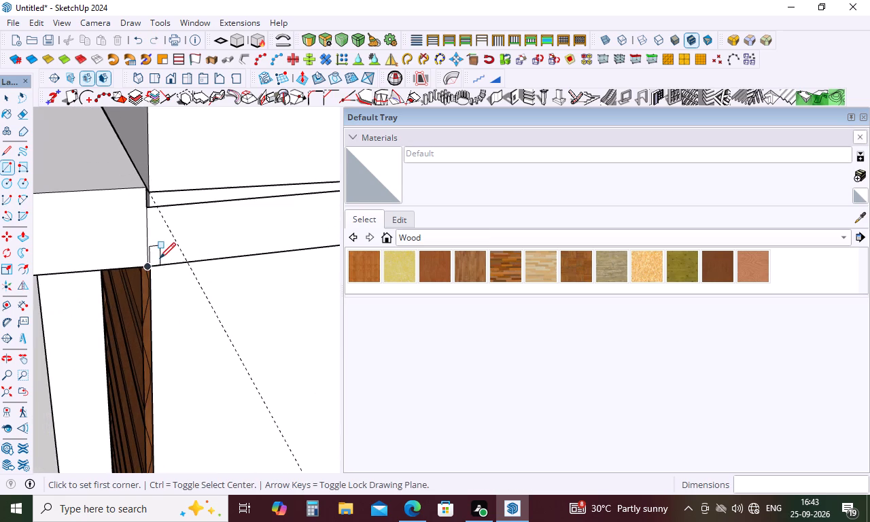
{"action": "scroll", "coordinate": [160, 256], "scroll_direction": "down", "scroll_amount": 14}
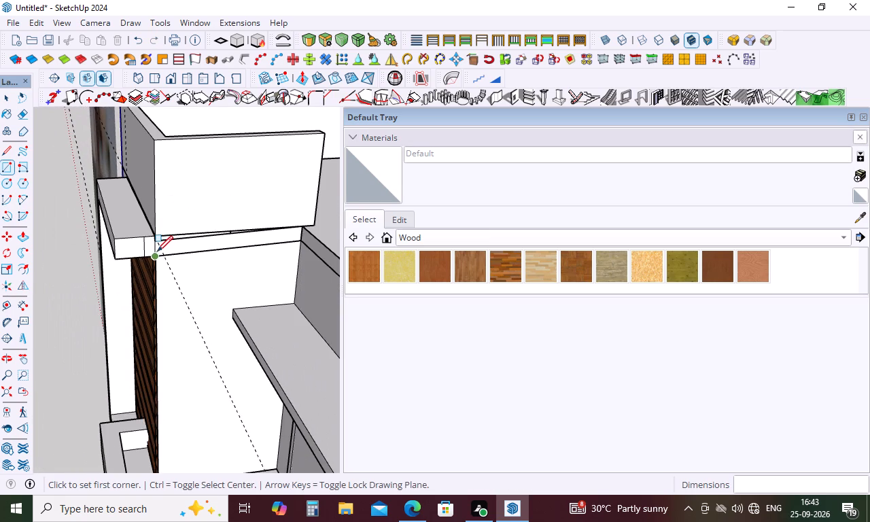
{"action": "key", "text": "Escape"}
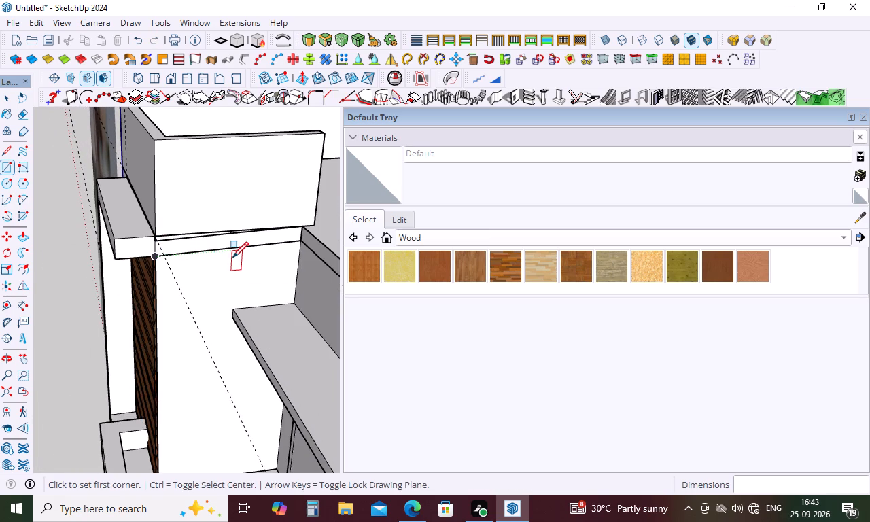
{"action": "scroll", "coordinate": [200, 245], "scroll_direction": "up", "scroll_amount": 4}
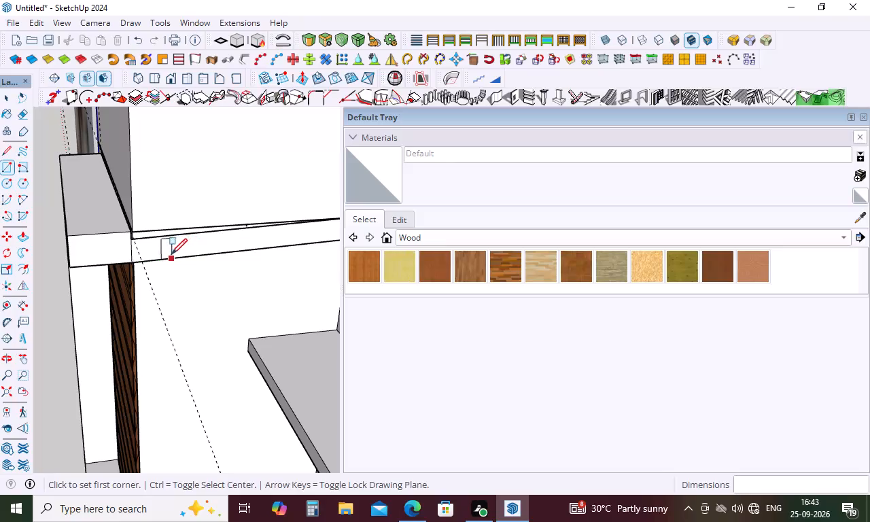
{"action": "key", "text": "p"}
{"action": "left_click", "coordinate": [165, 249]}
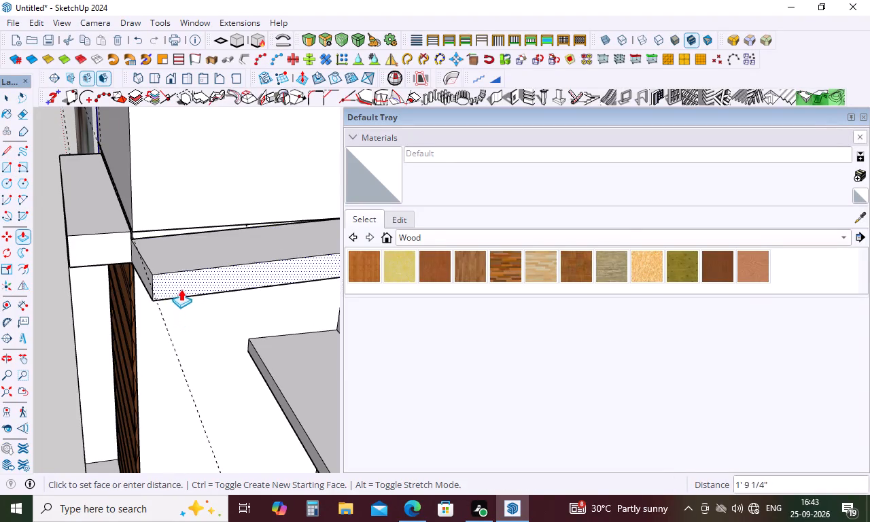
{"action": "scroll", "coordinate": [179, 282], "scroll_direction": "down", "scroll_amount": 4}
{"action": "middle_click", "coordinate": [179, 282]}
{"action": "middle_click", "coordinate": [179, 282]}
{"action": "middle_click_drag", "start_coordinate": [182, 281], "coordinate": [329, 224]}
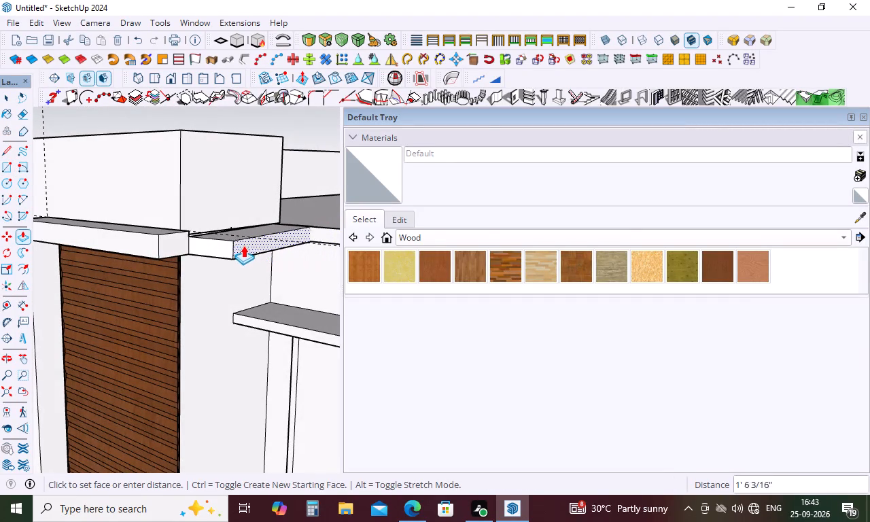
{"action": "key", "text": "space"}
Draw a line about 5' long from the side band's far upper corner to its upper end at the cladding frame.
{"action": "scroll", "coordinate": [219, 230], "scroll_direction": "up", "scroll_amount": 8}
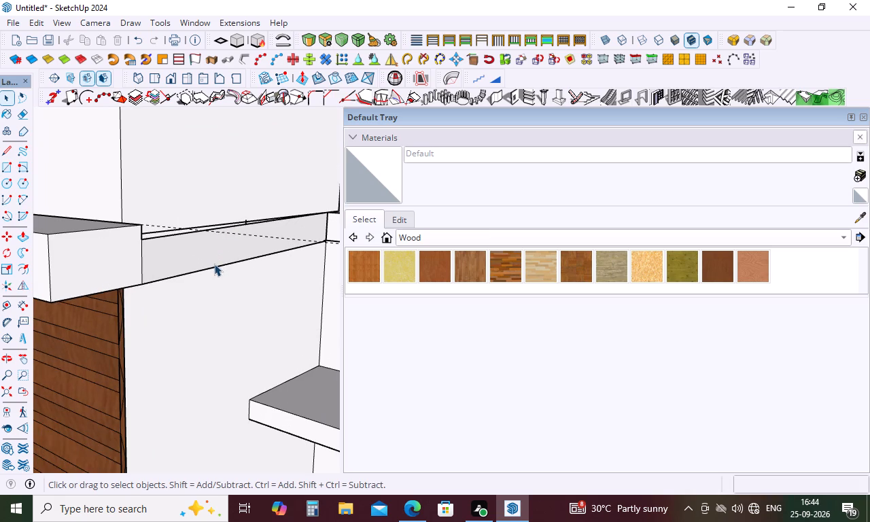
{"action": "scroll", "coordinate": [154, 253], "scroll_direction": "down", "scroll_amount": 3}
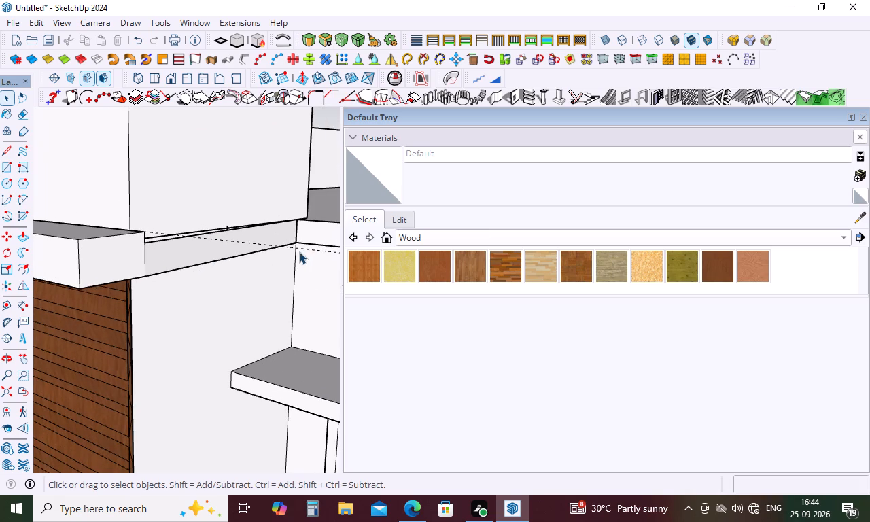
{"action": "key", "text": "l"}
{"action": "scroll", "coordinate": [293, 220], "scroll_direction": "up", "scroll_amount": 8}
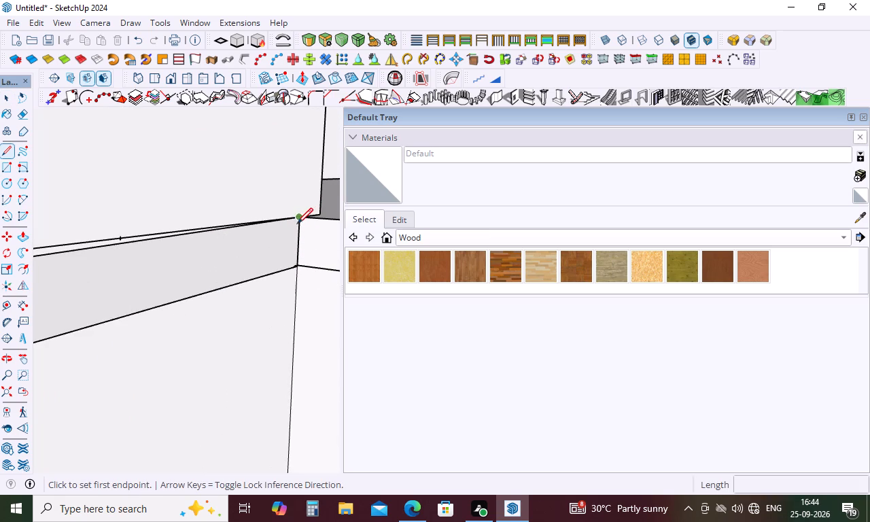
{"action": "left_click", "coordinate": [300, 216]}
{"action": "scroll", "coordinate": [279, 222], "scroll_direction": "down", "scroll_amount": 9}
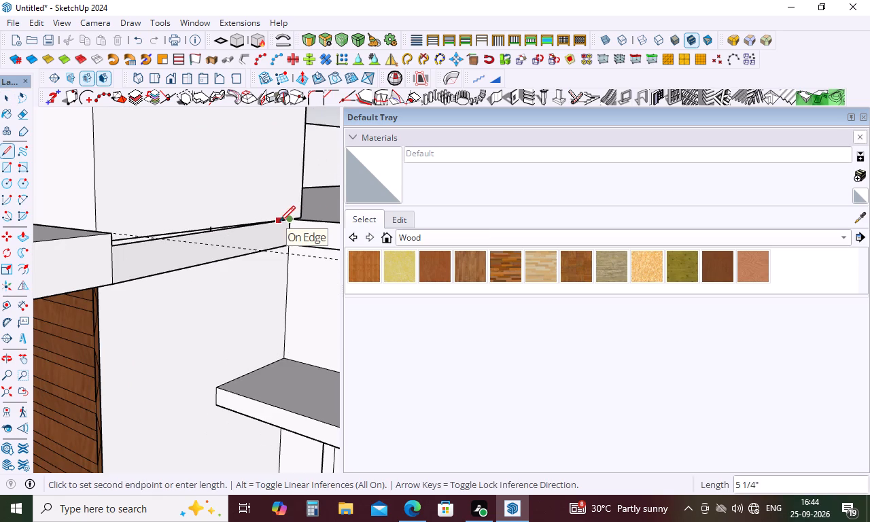
{"action": "scroll", "coordinate": [114, 239], "scroll_direction": "up", "scroll_amount": 6}
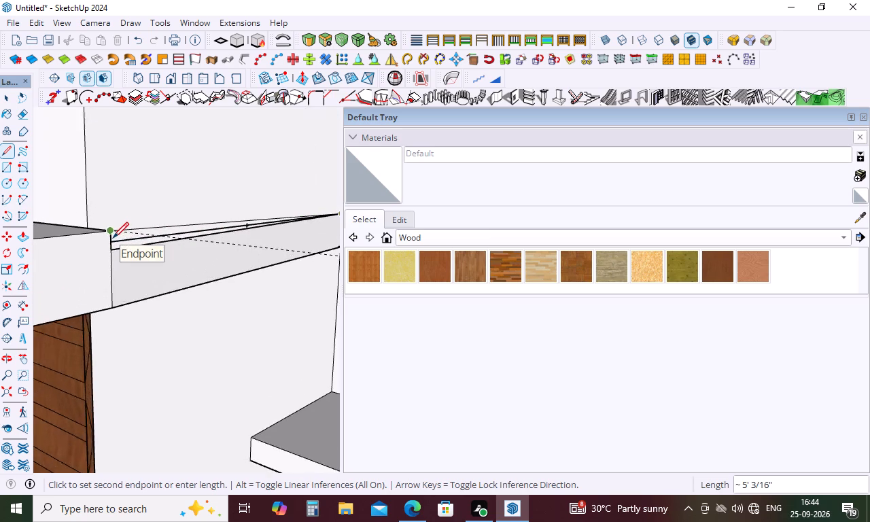
{"action": "scroll", "coordinate": [113, 238], "scroll_direction": "up", "scroll_amount": 2}
{"action": "left_click", "coordinate": [111, 242]}
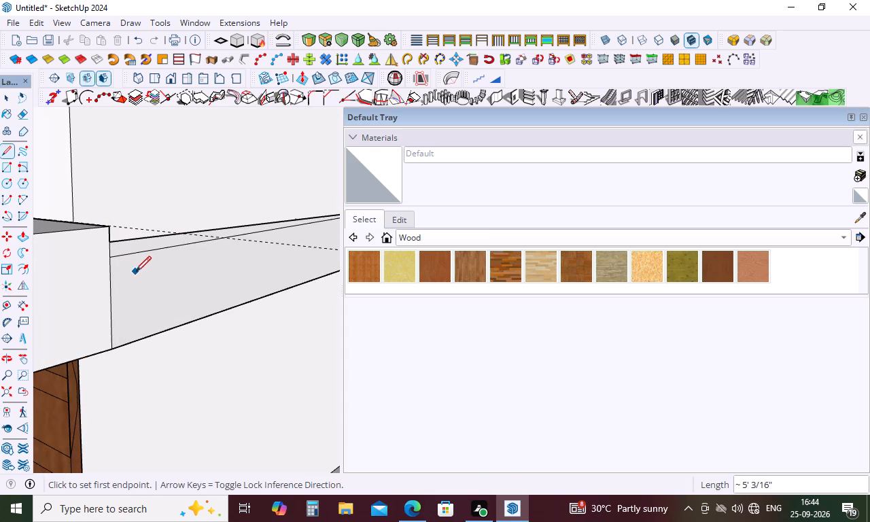
Erase the redundant slanted edge just below the new line on the side band.
{"action": "key", "text": "space"}
{"action": "type", "text": "e"}
{"action": "left_click", "coordinate": [145, 252]}
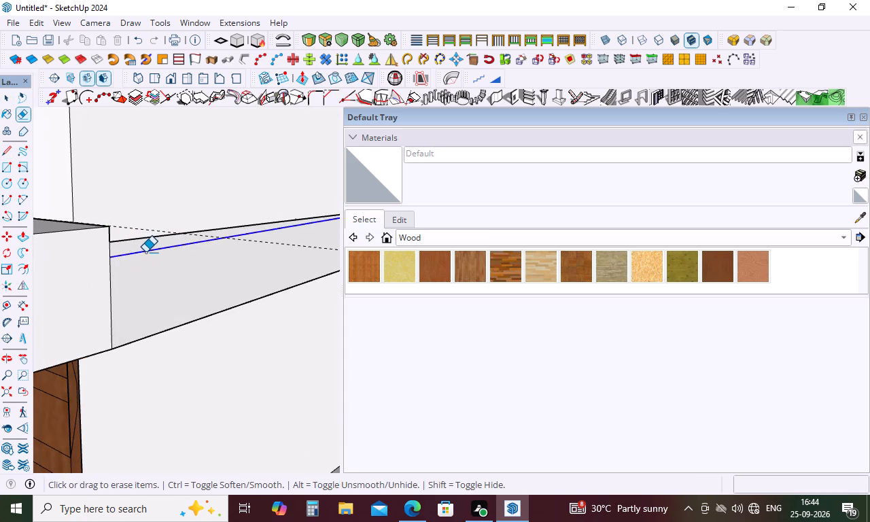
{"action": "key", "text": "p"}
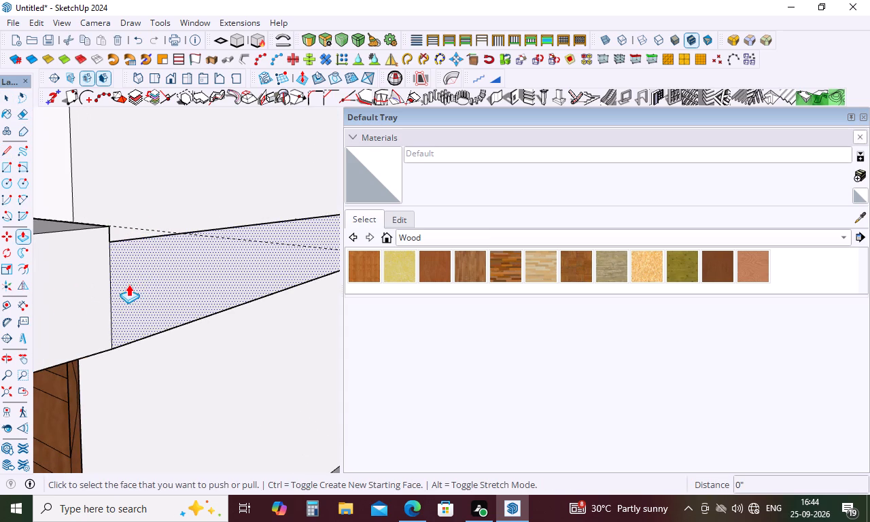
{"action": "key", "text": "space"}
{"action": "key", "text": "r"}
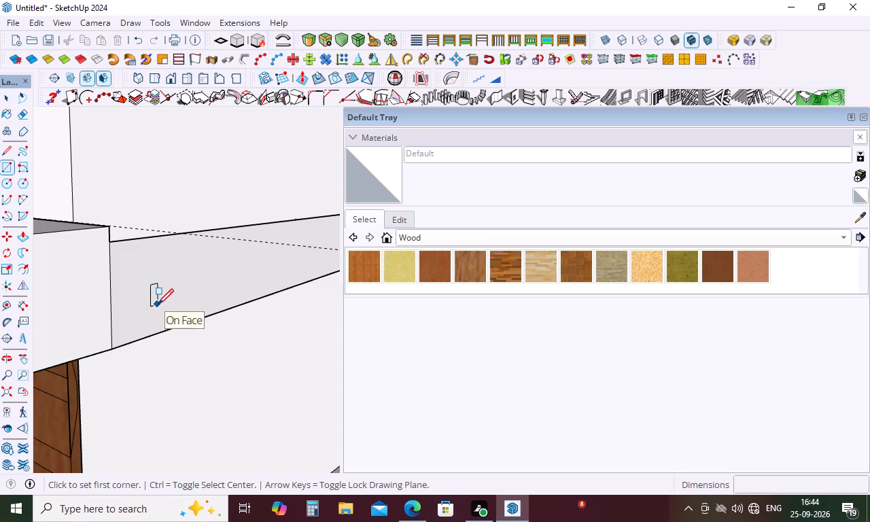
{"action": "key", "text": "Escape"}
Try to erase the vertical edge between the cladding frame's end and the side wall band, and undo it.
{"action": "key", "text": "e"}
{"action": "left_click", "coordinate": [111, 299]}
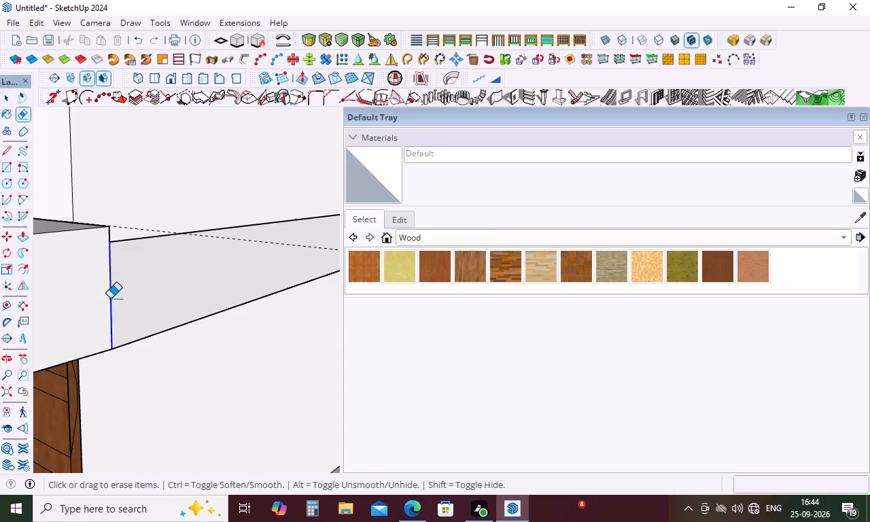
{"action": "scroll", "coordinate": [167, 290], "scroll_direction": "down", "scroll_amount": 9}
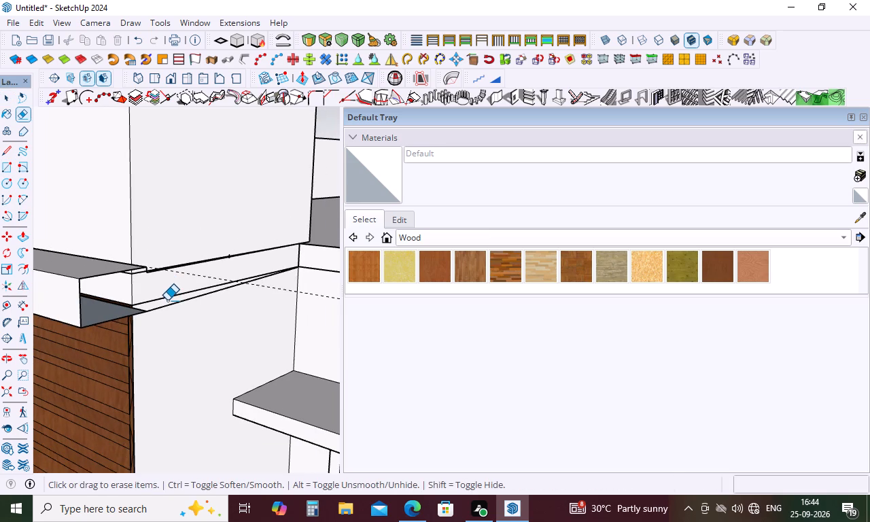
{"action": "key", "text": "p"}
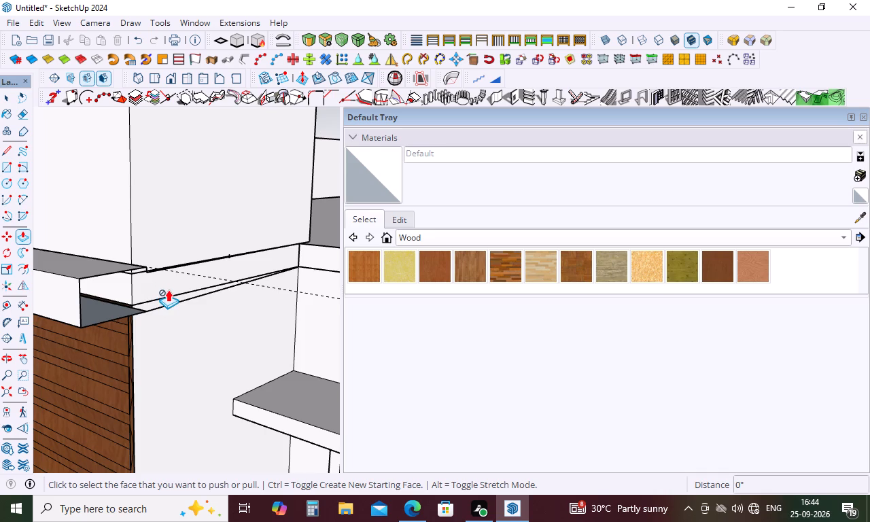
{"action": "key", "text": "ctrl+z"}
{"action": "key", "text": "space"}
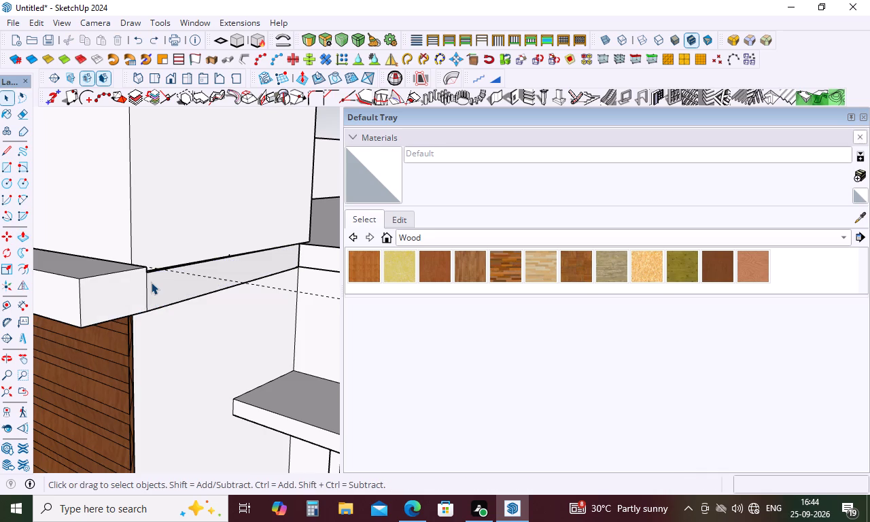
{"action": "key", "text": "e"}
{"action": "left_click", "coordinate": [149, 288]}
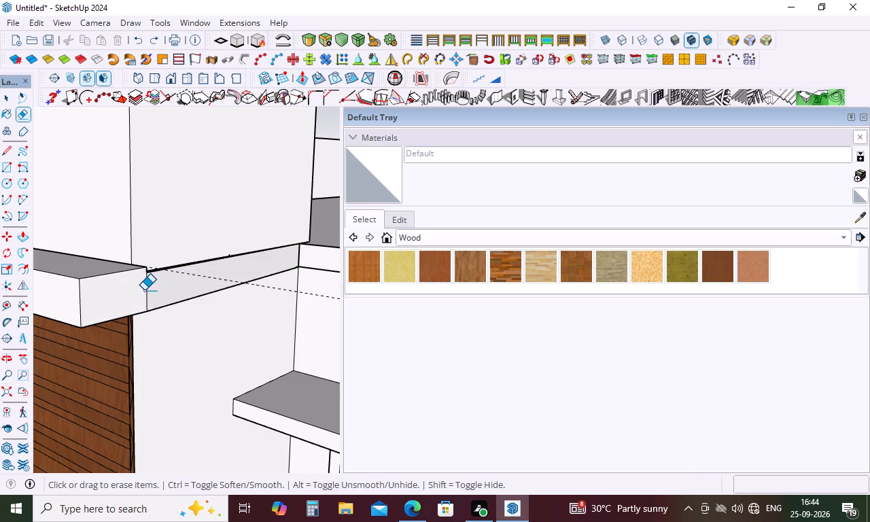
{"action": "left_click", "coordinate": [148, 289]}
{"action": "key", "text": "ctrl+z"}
Undo the recent edits on the side wall band, back to before the rectangle and line were drawn on it.
{"action": "scroll", "coordinate": [156, 276], "scroll_direction": "down", "scroll_amount": 3}
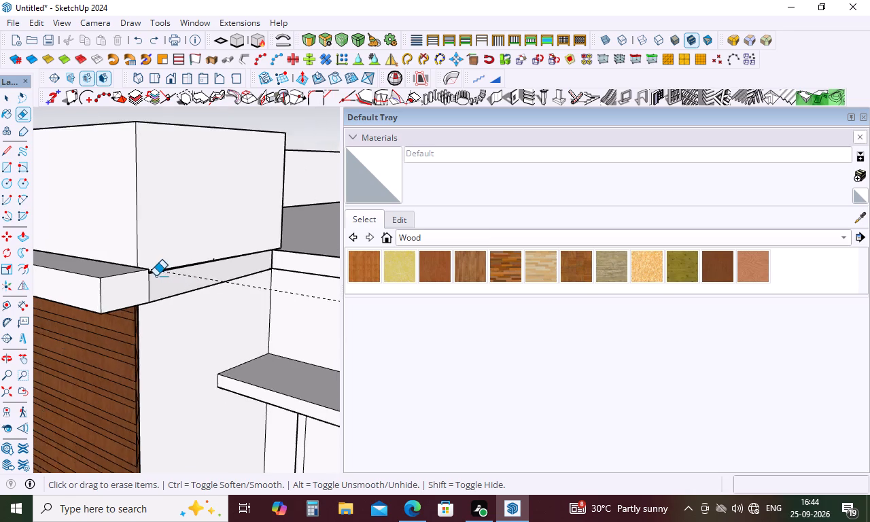
{"action": "middle_click_drag", "start_coordinate": [154, 277], "coordinate": [107, 303]}
{"action": "middle_click_drag", "start_coordinate": [96, 306], "coordinate": [73, 309]}
{"action": "middle_click_drag", "start_coordinate": [69, 309], "coordinate": [99, 339]}
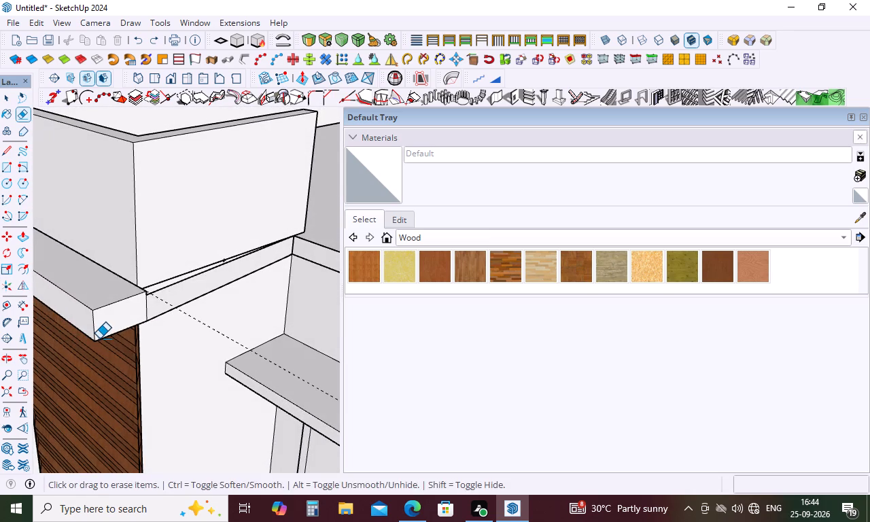
{"action": "key", "text": "ctrl+z"}
{"action": "key", "text": "ctrl+z"}
{"action": "key", "text": "ctrl+z"}
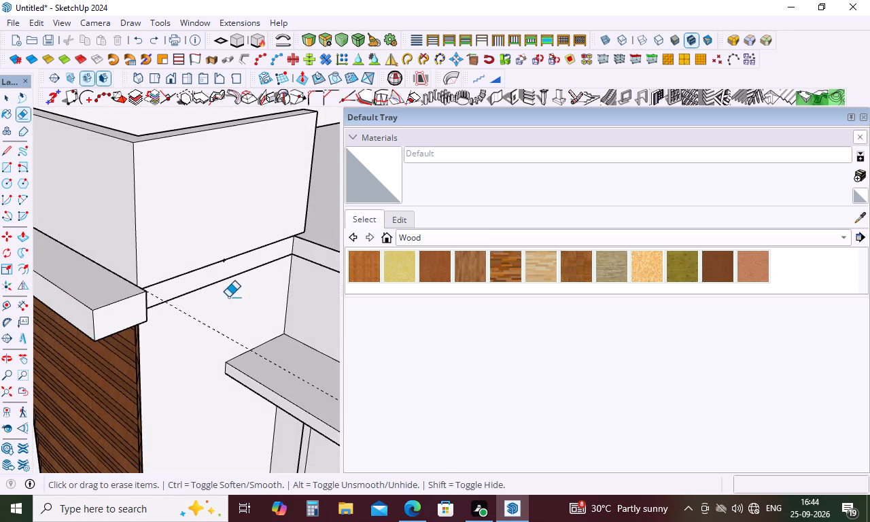
Examine where the upper cladding frame meets the wall band, from the side wall around to the frame's other end.
{"action": "middle_click_drag", "start_coordinate": [228, 297], "coordinate": [100, 212]}
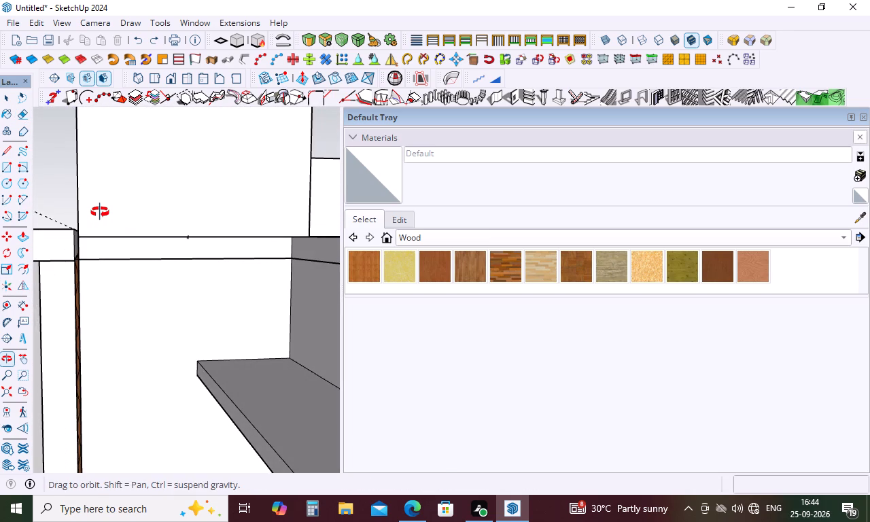
{"action": "middle_click_drag", "start_coordinate": [100, 212], "coordinate": [133, 256]}
{"action": "middle_click_drag", "start_coordinate": [123, 239], "coordinate": [113, 186]}
{"action": "middle_click_drag", "start_coordinate": [110, 187], "coordinate": [107, 208]}
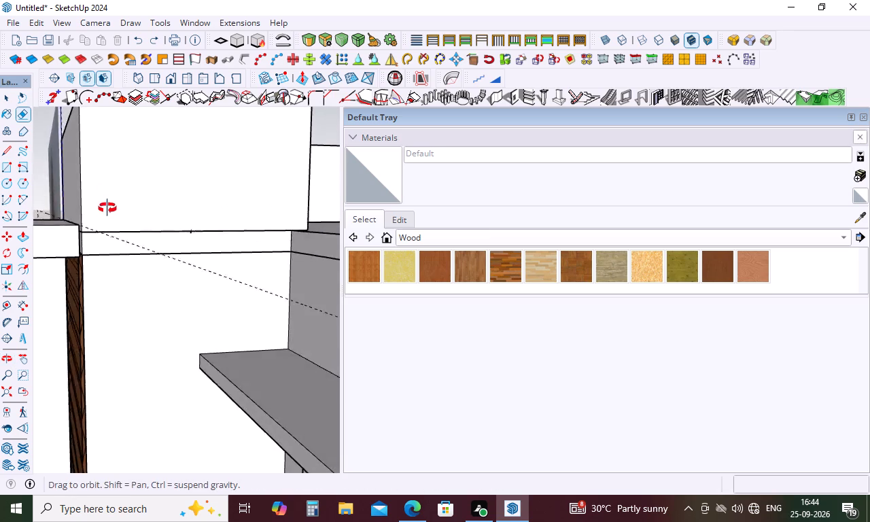
{"action": "middle_click_drag", "start_coordinate": [107, 208], "coordinate": [400, 262]}
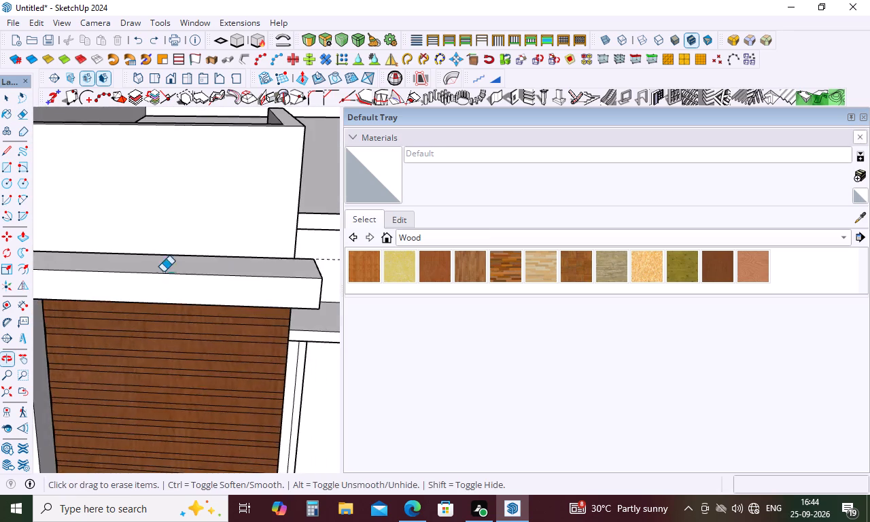
{"action": "scroll", "coordinate": [156, 268], "scroll_direction": "down", "scroll_amount": 10}
{"action": "middle_click_drag", "start_coordinate": [154, 288], "coordinate": [398, 251]}
{"action": "scroll", "coordinate": [145, 298], "scroll_direction": "up", "scroll_amount": 5}
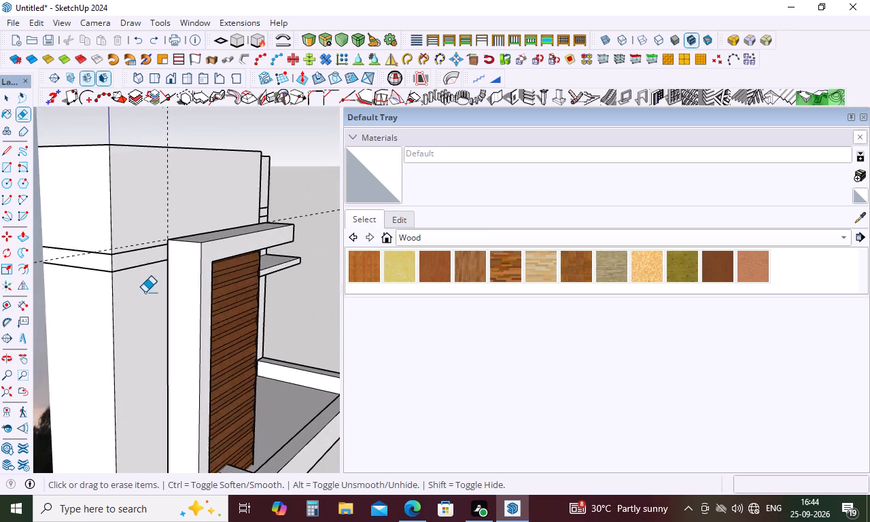
{"action": "middle_click", "coordinate": [154, 307]}
{"action": "middle_click_drag", "start_coordinate": [156, 307], "coordinate": [171, 309]}
{"action": "middle_click_drag", "start_coordinate": [189, 309], "coordinate": [222, 304]}
{"action": "middle_click", "coordinate": [222, 304]}
{"action": "scroll", "coordinate": [215, 300], "scroll_direction": "up", "scroll_amount": 8}
{"action": "middle_click_drag", "start_coordinate": [201, 282], "coordinate": [186, 290]}
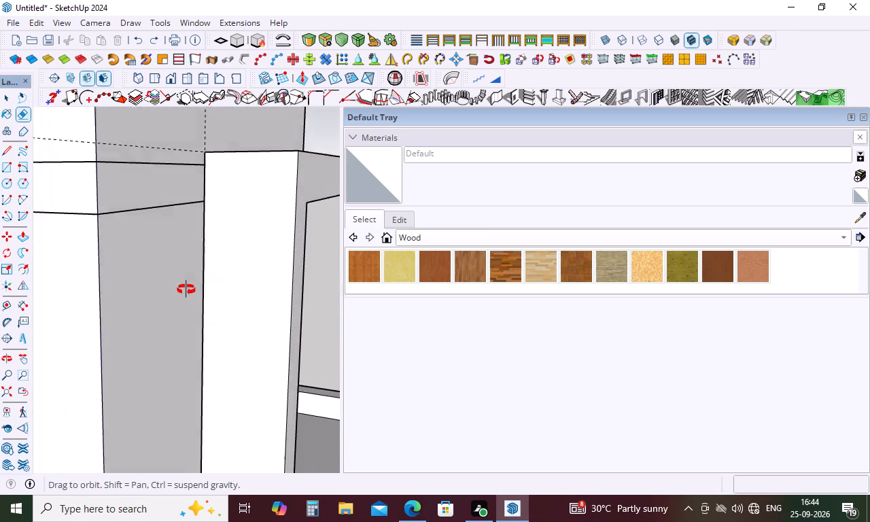
{"action": "middle_click_drag", "start_coordinate": [186, 290], "coordinate": [0, 331]}
{"action": "scroll", "coordinate": [29, 275], "scroll_direction": "down", "scroll_amount": 5}
{"action": "scroll", "coordinate": [184, 271], "scroll_direction": "down", "scroll_amount": 9}
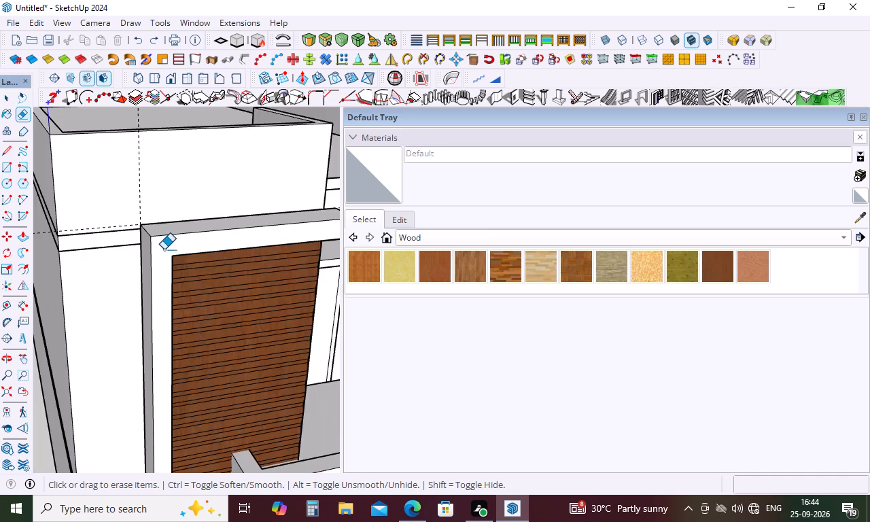
{"action": "scroll", "coordinate": [162, 247], "scroll_direction": "down", "scroll_amount": 10}
{"action": "middle_click_drag", "start_coordinate": [171, 249], "coordinate": [0, 277]}
Push/Pull the back face of the cladding frame's projecting top member about 5' along the side wall to the band's far corner.
{"action": "middle_click_drag", "start_coordinate": [296, 285], "coordinate": [156, 304]}
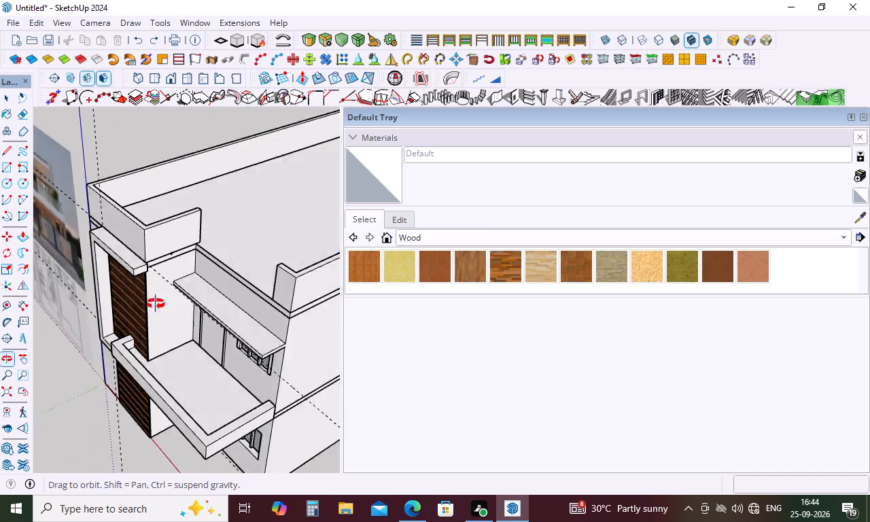
{"action": "middle_click_drag", "start_coordinate": [156, 304], "coordinate": [126, 276]}
{"action": "scroll", "coordinate": [137, 264], "scroll_direction": "up", "scroll_amount": 10}
{"action": "middle_click_drag", "start_coordinate": [140, 243], "coordinate": [91, 218]}
{"action": "scroll", "coordinate": [94, 207], "scroll_direction": "up", "scroll_amount": 3}
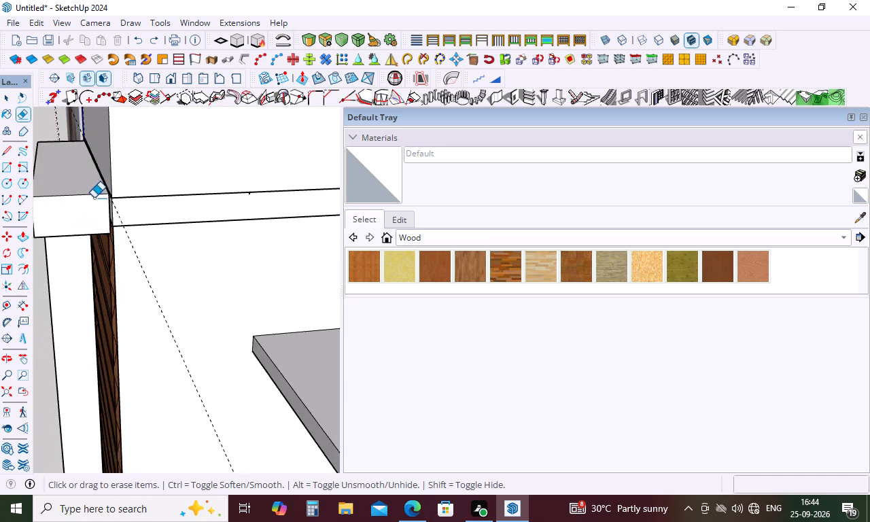
{"action": "scroll", "coordinate": [94, 198], "scroll_direction": "up", "scroll_amount": 7}
{"action": "middle_click_drag", "start_coordinate": [105, 211], "coordinate": [67, 217]}
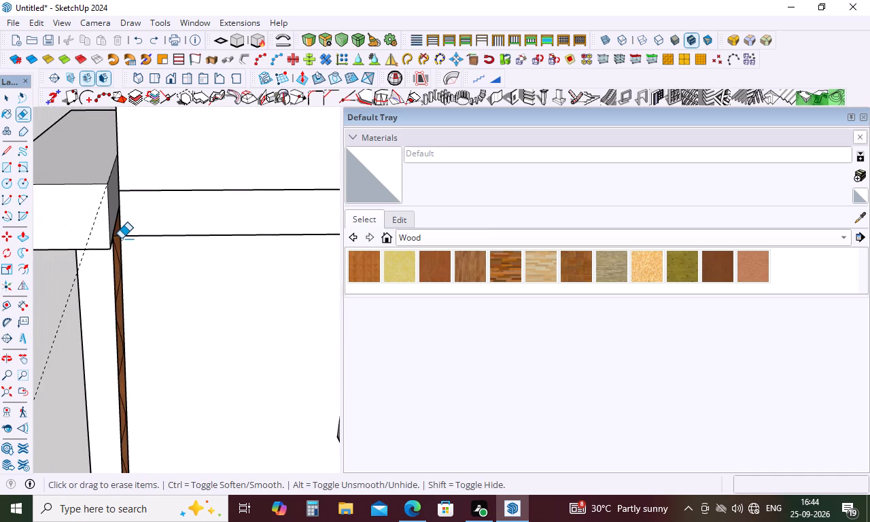
{"action": "key", "text": "p"}
{"action": "left_click", "coordinate": [110, 226]}
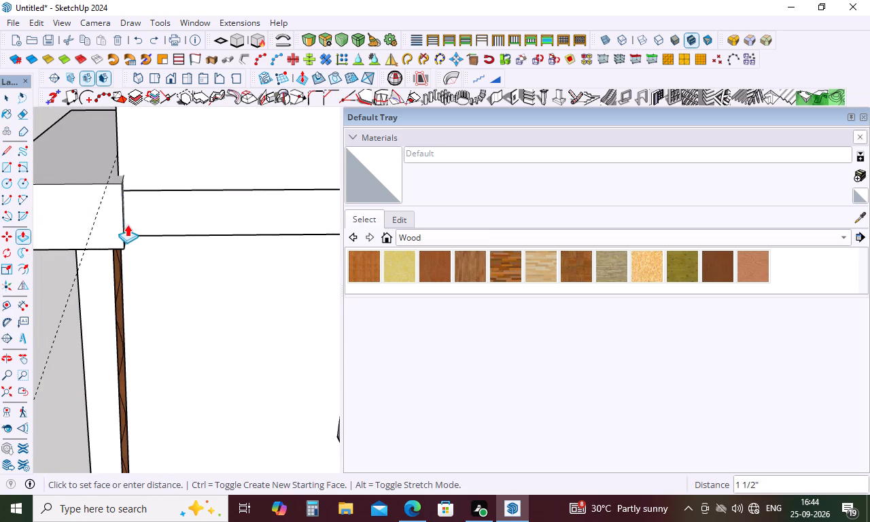
{"action": "scroll", "coordinate": [173, 223], "scroll_direction": "down", "scroll_amount": 9}
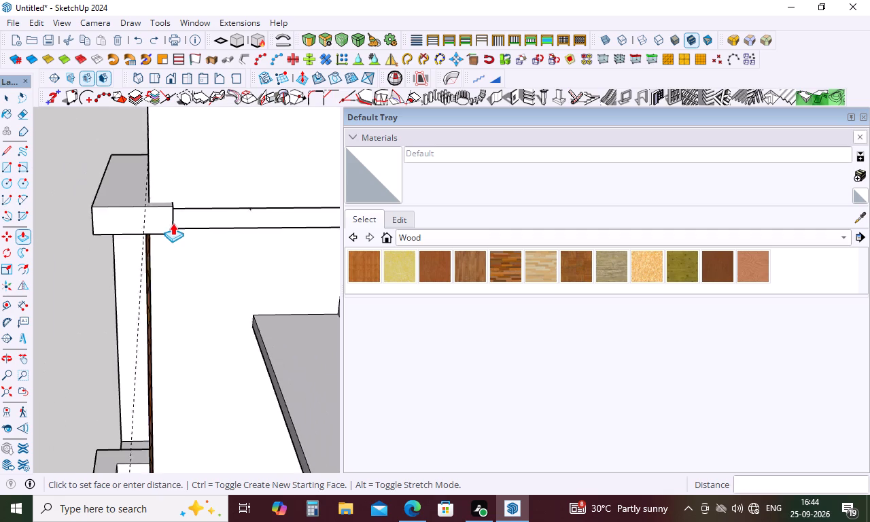
{"action": "scroll", "coordinate": [173, 223], "scroll_direction": "down", "scroll_amount": 5}
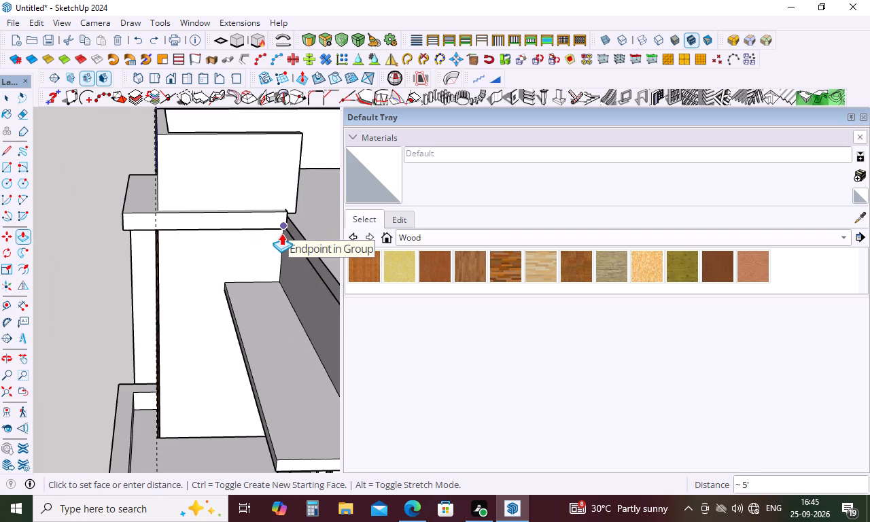
{"action": "left_click", "coordinate": [292, 232]}
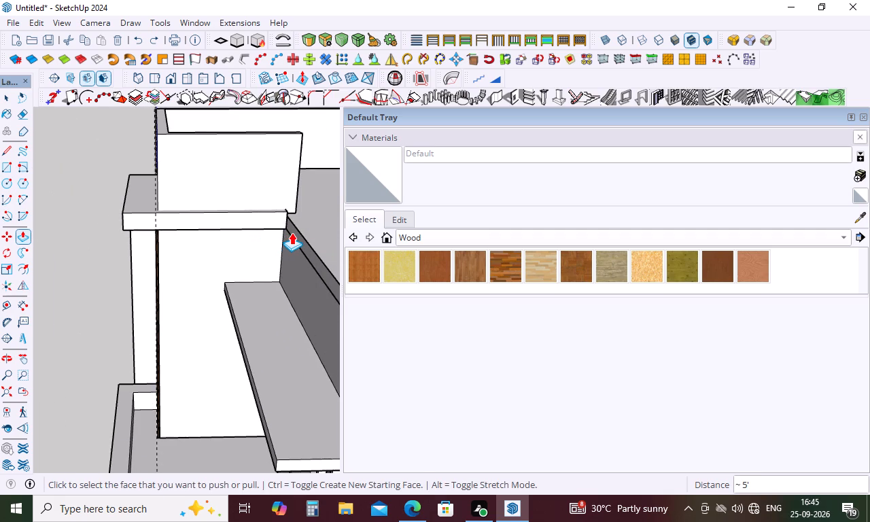
Pull the extended top member's outer side face 8' 8" over the balcony to form a roof slab.
{"action": "middle_click_drag", "start_coordinate": [288, 236], "coordinate": [236, 222]}
{"action": "middle_click_drag", "start_coordinate": [236, 222], "coordinate": [266, 239]}
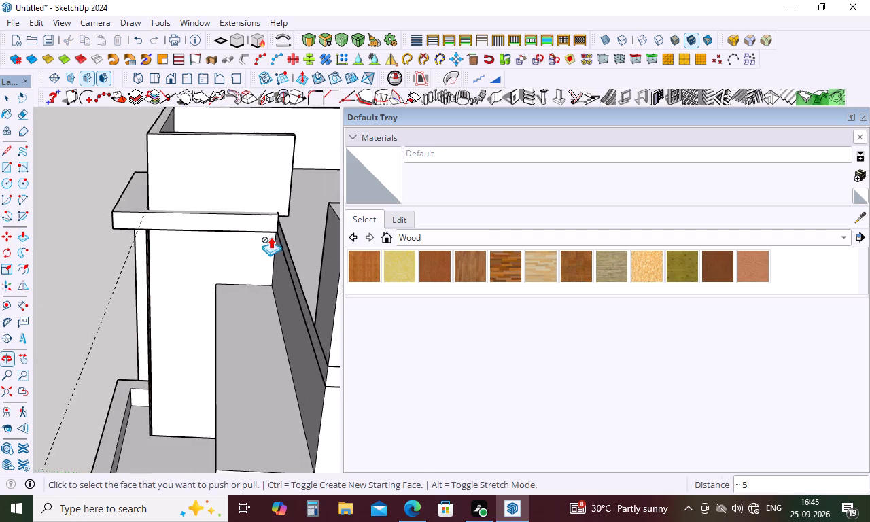
{"action": "scroll", "coordinate": [271, 233], "scroll_direction": "up", "scroll_amount": 10}
{"action": "left_click", "coordinate": [275, 220]}
{"action": "scroll", "coordinate": [277, 215], "scroll_direction": "down", "scroll_amount": 3}
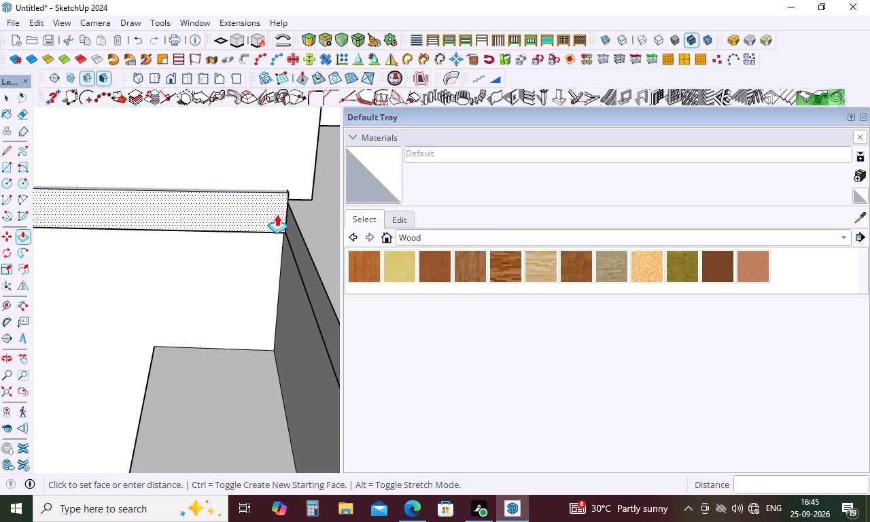
{"action": "scroll", "coordinate": [277, 214], "scroll_direction": "down", "scroll_amount": 12}
{"action": "middle_click_drag", "start_coordinate": [275, 262], "coordinate": [282, 265]}
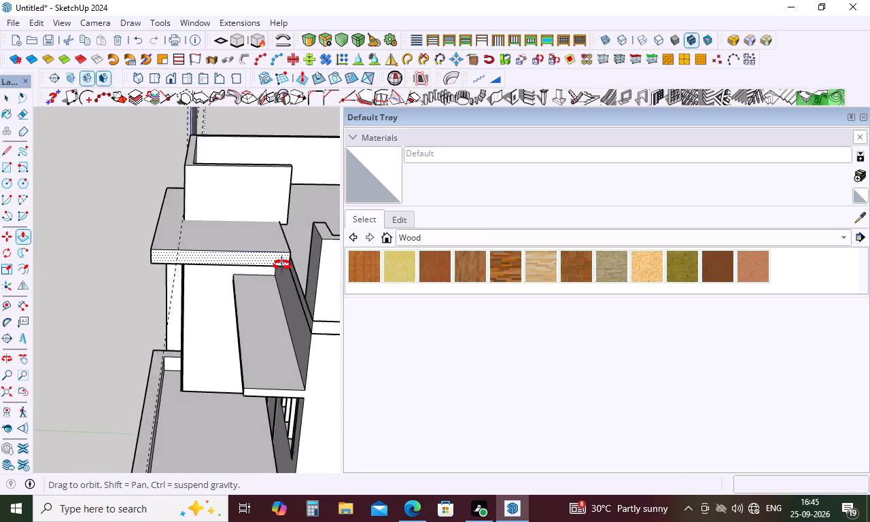
{"action": "middle_click_drag", "start_coordinate": [282, 265], "coordinate": [344, 265]}
{"action": "scroll", "coordinate": [285, 247], "scroll_direction": "down", "scroll_amount": 4}
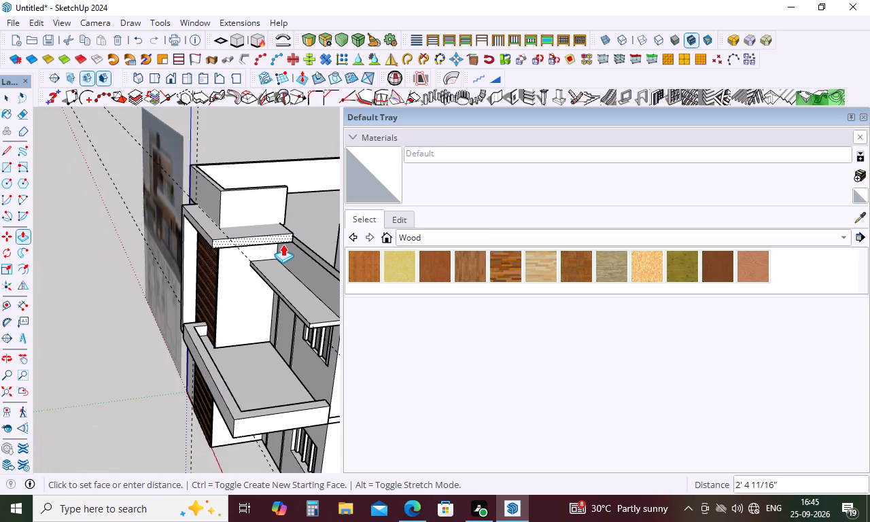
{"action": "scroll", "coordinate": [281, 242], "scroll_direction": "down", "scroll_amount": 5}
{"action": "scroll", "coordinate": [308, 246], "scroll_direction": "up", "scroll_amount": 13}
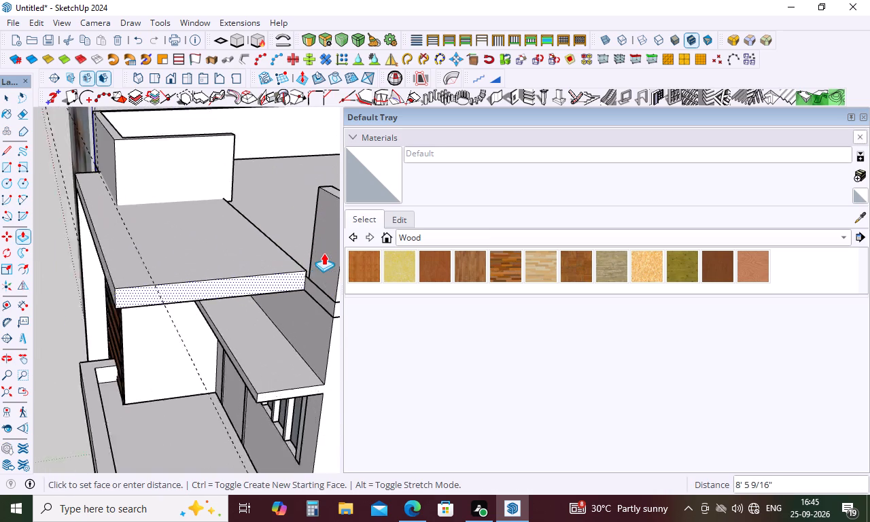
{"action": "scroll", "coordinate": [323, 258], "scroll_direction": "up", "scroll_amount": 5}
{"action": "left_click", "coordinate": [321, 265]}
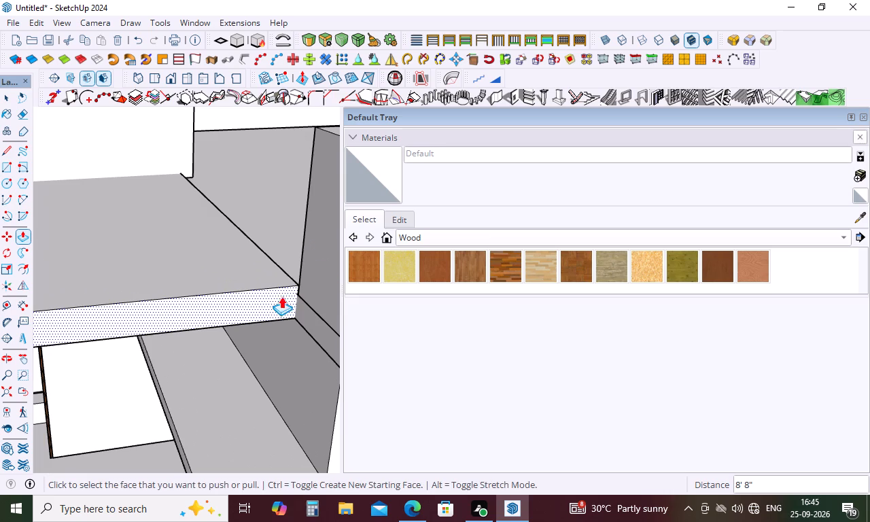
{"action": "scroll", "coordinate": [278, 288], "scroll_direction": "down", "scroll_amount": 5}
{"action": "middle_click_drag", "start_coordinate": [278, 287], "coordinate": [384, 277]}
{"action": "scroll", "coordinate": [162, 271], "scroll_direction": "down", "scroll_amount": 5}
{"action": "middle_click_drag", "start_coordinate": [165, 273], "coordinate": [337, 282]}
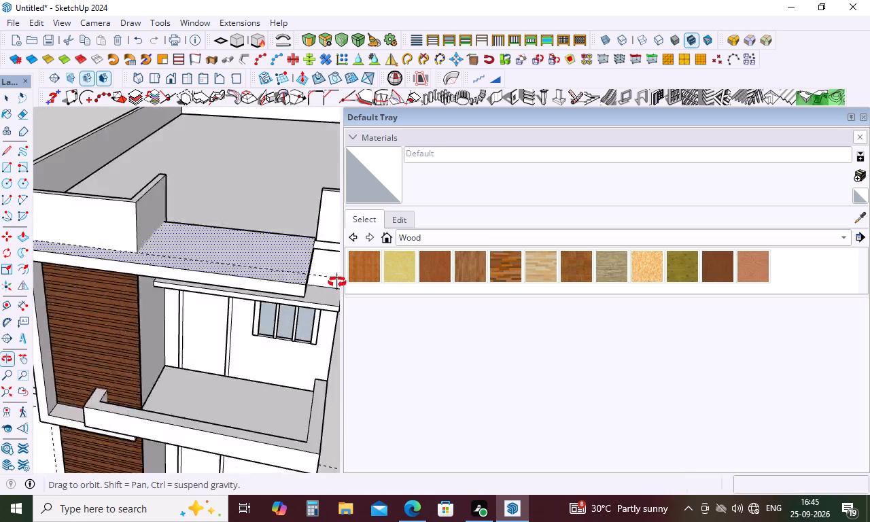
{"action": "middle_click_drag", "start_coordinate": [337, 282], "coordinate": [361, 268]}
{"action": "middle_click_drag", "start_coordinate": [217, 255], "coordinate": [260, 169]}
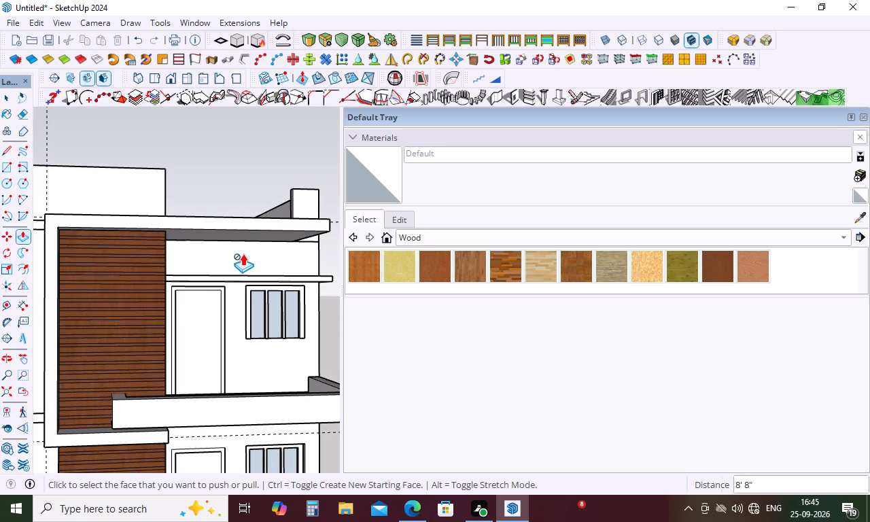
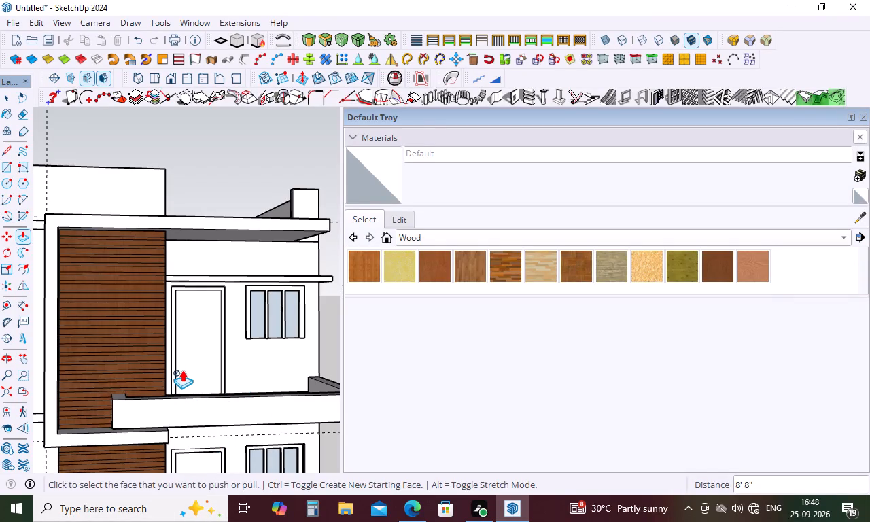
Examine the new roof slab over the balcony from the front, from above and from below.
{"action": "scroll", "coordinate": [262, 233], "scroll_direction": "down", "scroll_amount": 4}
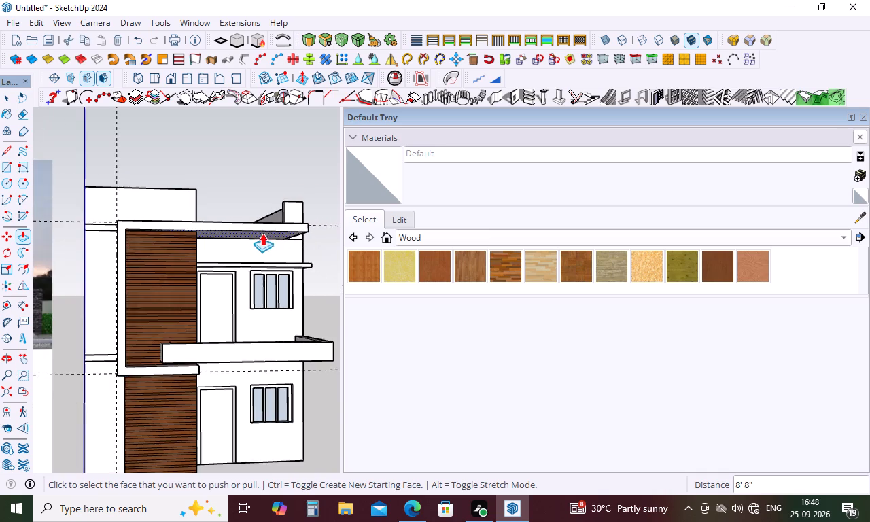
{"action": "scroll", "coordinate": [262, 236], "scroll_direction": "down", "scroll_amount": 3}
{"action": "scroll", "coordinate": [195, 226], "scroll_direction": "up", "scroll_amount": 4}
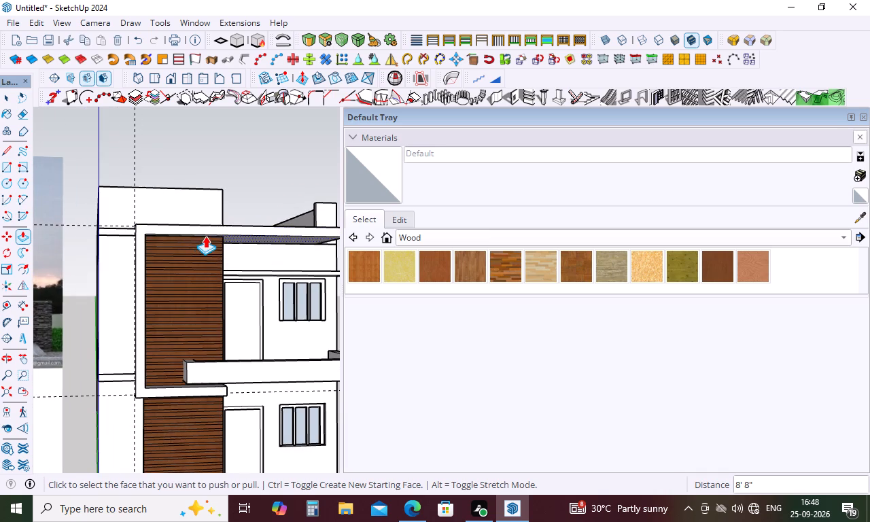
{"action": "scroll", "coordinate": [184, 229], "scroll_direction": "down", "scroll_amount": 2}
{"action": "middle_click_drag", "start_coordinate": [219, 227], "coordinate": [85, 275]}
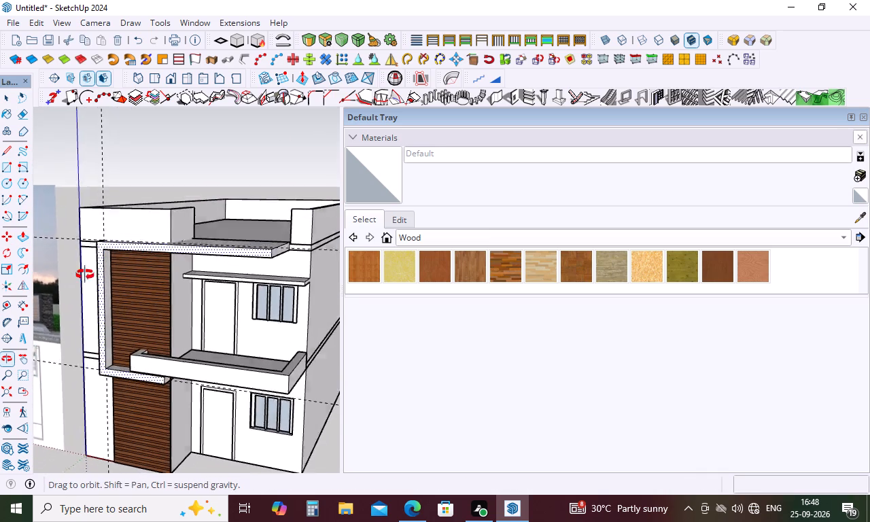
{"action": "middle_click_drag", "start_coordinate": [85, 275], "coordinate": [124, 314]}
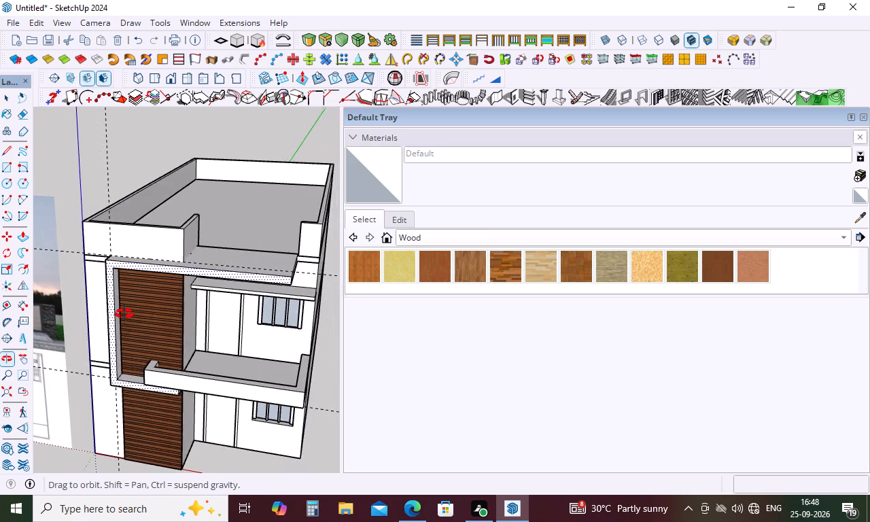
{"action": "middle_click_drag", "start_coordinate": [124, 314], "coordinate": [237, 147]}
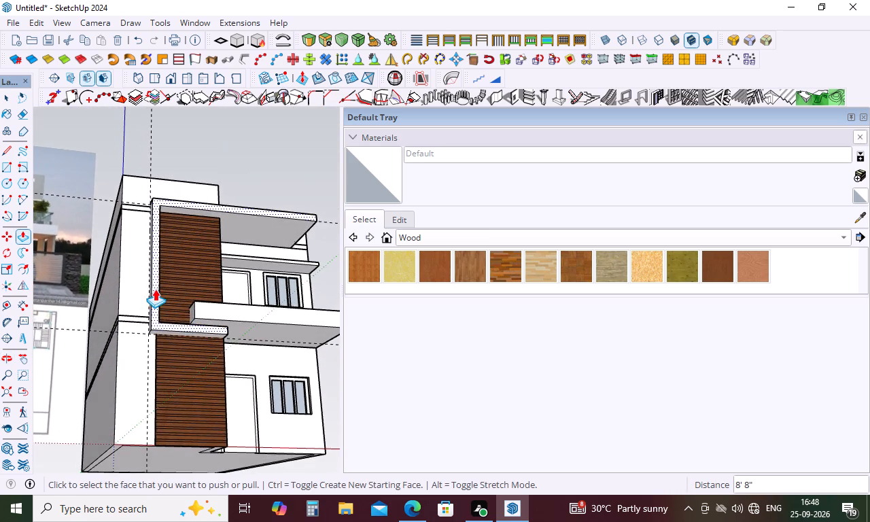
{"action": "scroll", "coordinate": [155, 289], "scroll_direction": "down", "scroll_amount": 4}
{"action": "scroll", "coordinate": [256, 238], "scroll_direction": "up", "scroll_amount": 6}
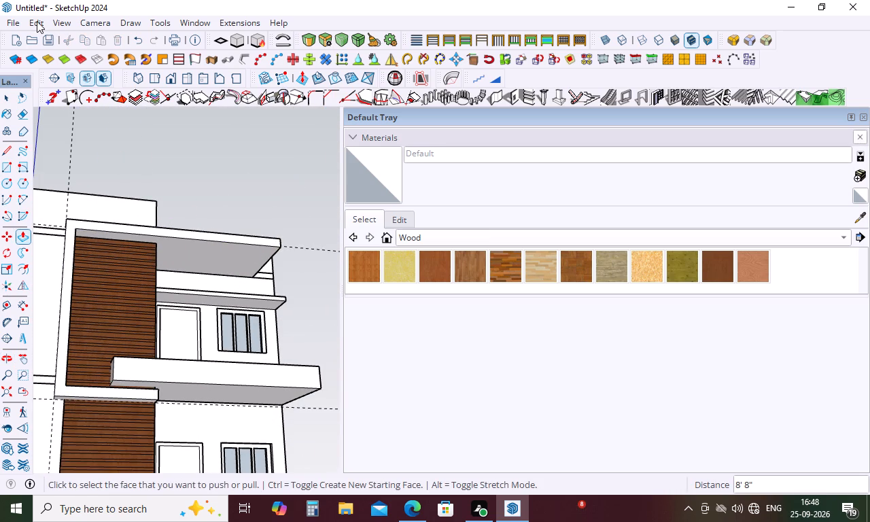
Delete all the construction guides from the model.
{"action": "middle_click_drag", "start_coordinate": [90, 406], "coordinate": [137, 314]}
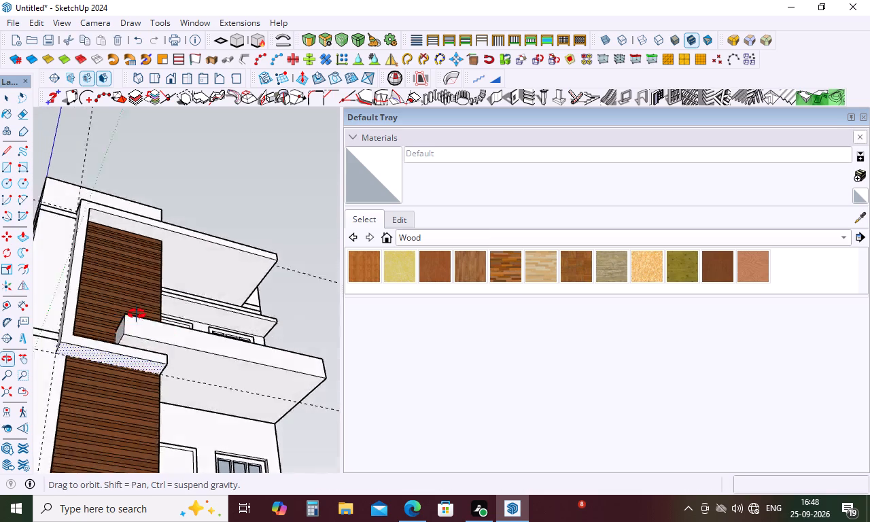
{"action": "middle_click_drag", "start_coordinate": [137, 314], "coordinate": [114, 360]}
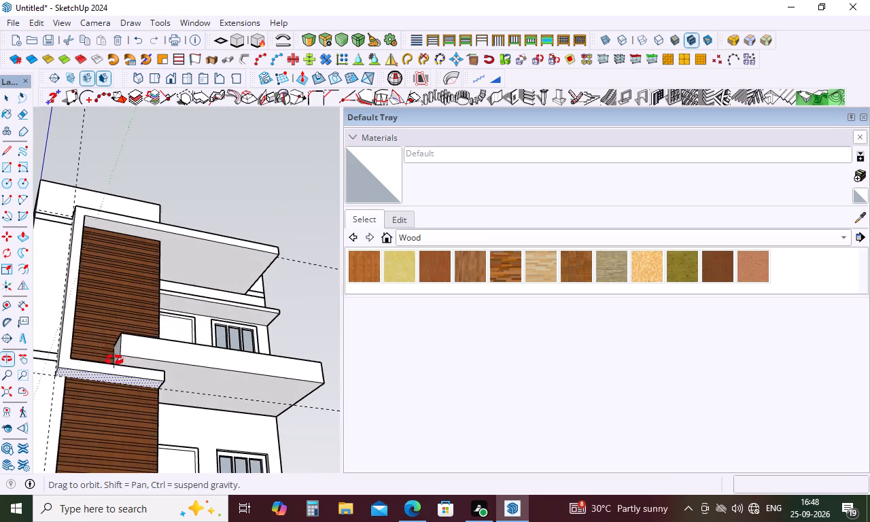
{"action": "middle_click_drag", "start_coordinate": [114, 360], "coordinate": [112, 360]}
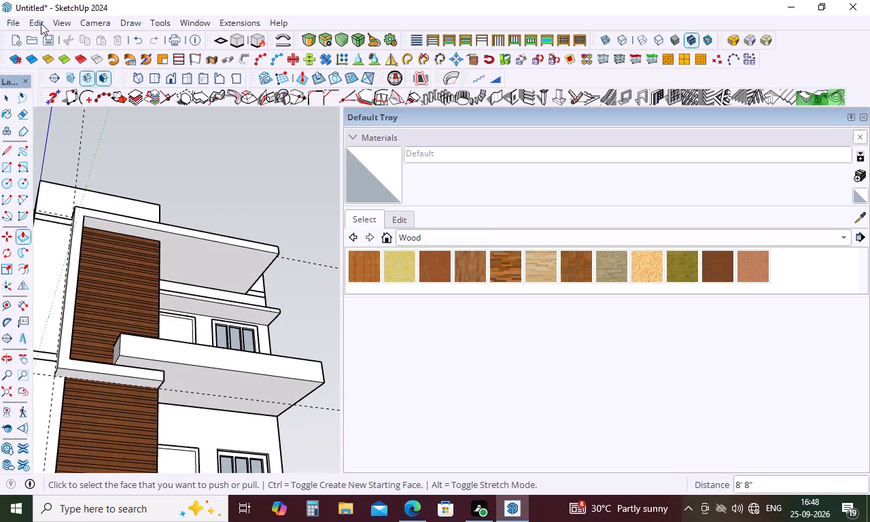
{"action": "left_click", "coordinate": [41, 23]}
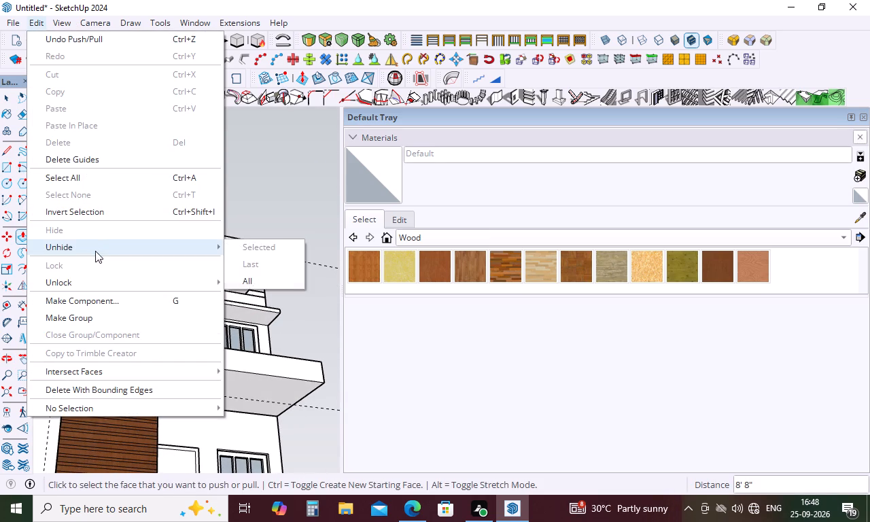
{"action": "left_click", "coordinate": [105, 160]}
Inspect the balcony roof slab from below and check which frame geometry is connected to it.
{"action": "scroll", "coordinate": [186, 269], "scroll_direction": "down", "scroll_amount": 4}
{"action": "middle_click_drag", "start_coordinate": [191, 258], "coordinate": [66, 374]}
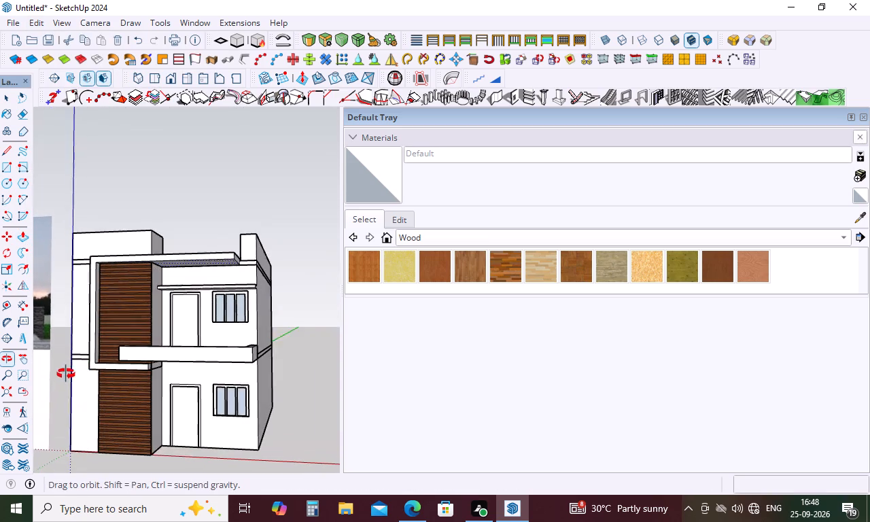
{"action": "middle_click_drag", "start_coordinate": [66, 374], "coordinate": [64, 381]}
{"action": "key", "text": "space"}
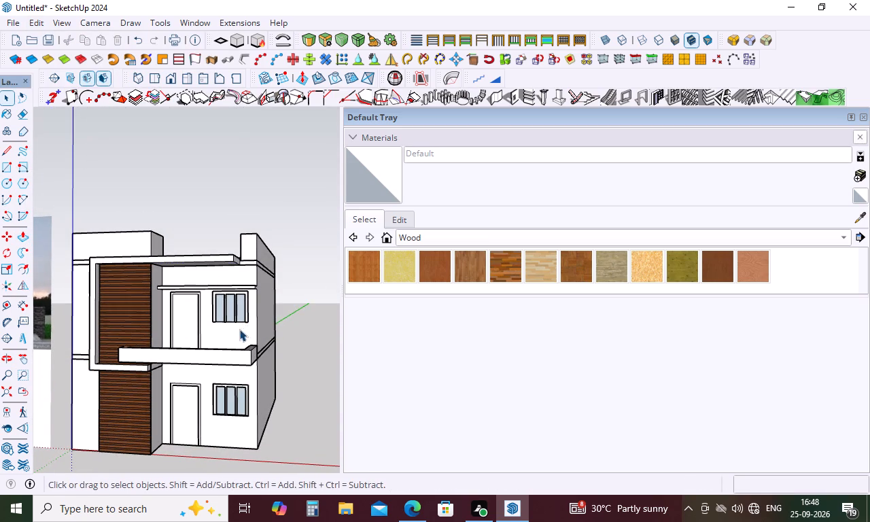
{"action": "scroll", "coordinate": [238, 329], "scroll_direction": "down", "scroll_amount": 3}
{"action": "middle_click_drag", "start_coordinate": [238, 329], "coordinate": [295, 235]}
{"action": "scroll", "coordinate": [219, 257], "scroll_direction": "up", "scroll_amount": 3}
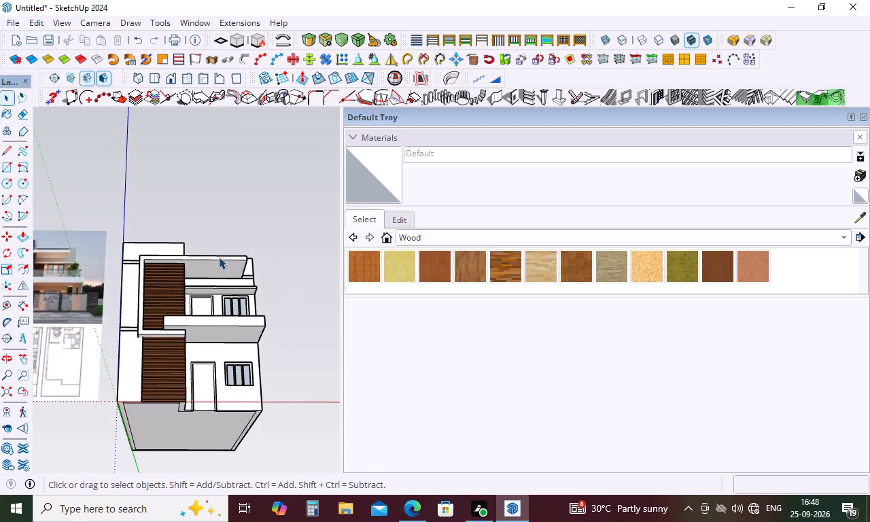
{"action": "scroll", "coordinate": [219, 257], "scroll_direction": "up", "scroll_amount": 2}
{"action": "middle_click_drag", "start_coordinate": [219, 257], "coordinate": [215, 224]}
{"action": "triple_click", "coordinate": [215, 262]}
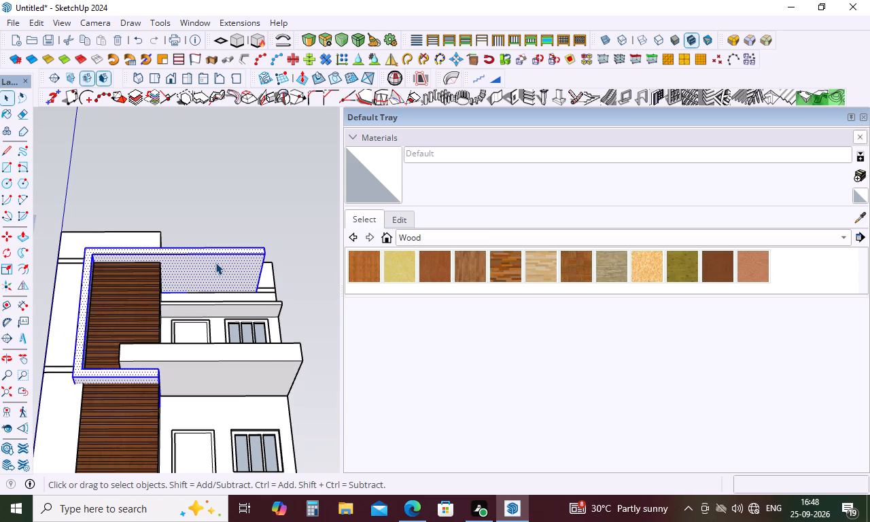
{"action": "left_click", "coordinate": [215, 262]}
{"action": "left_click", "coordinate": [217, 193]}
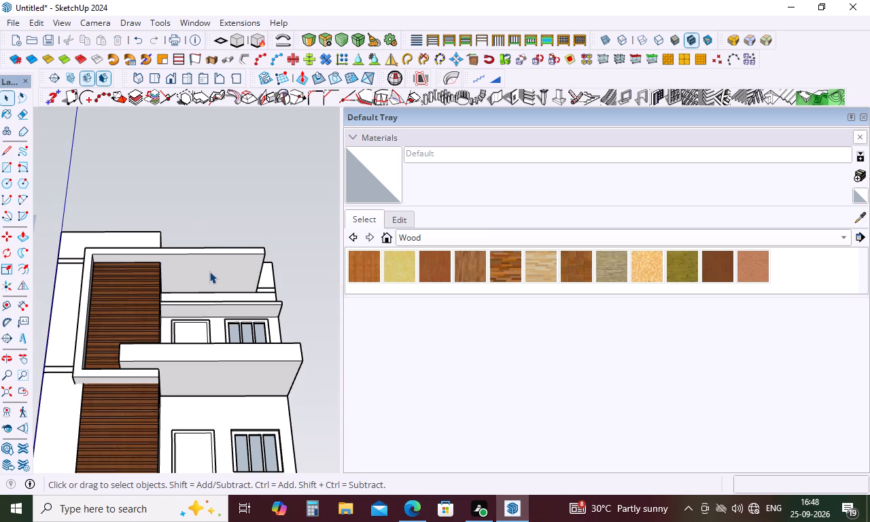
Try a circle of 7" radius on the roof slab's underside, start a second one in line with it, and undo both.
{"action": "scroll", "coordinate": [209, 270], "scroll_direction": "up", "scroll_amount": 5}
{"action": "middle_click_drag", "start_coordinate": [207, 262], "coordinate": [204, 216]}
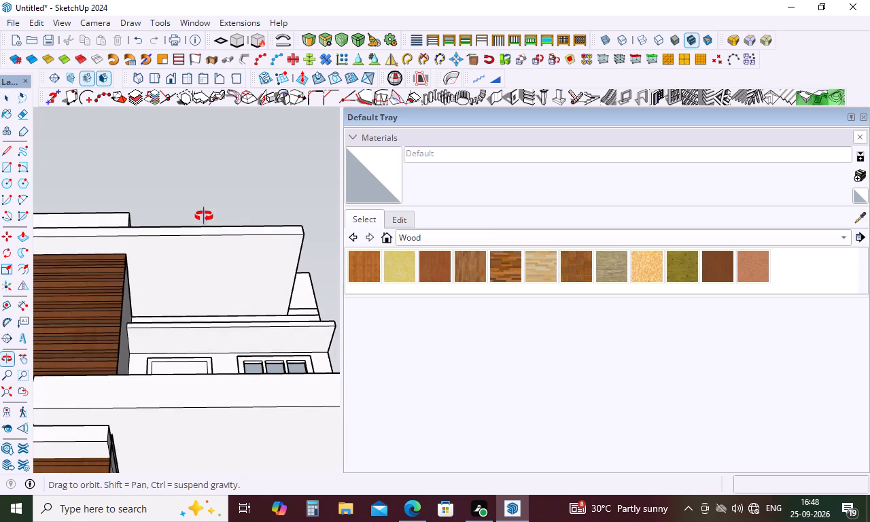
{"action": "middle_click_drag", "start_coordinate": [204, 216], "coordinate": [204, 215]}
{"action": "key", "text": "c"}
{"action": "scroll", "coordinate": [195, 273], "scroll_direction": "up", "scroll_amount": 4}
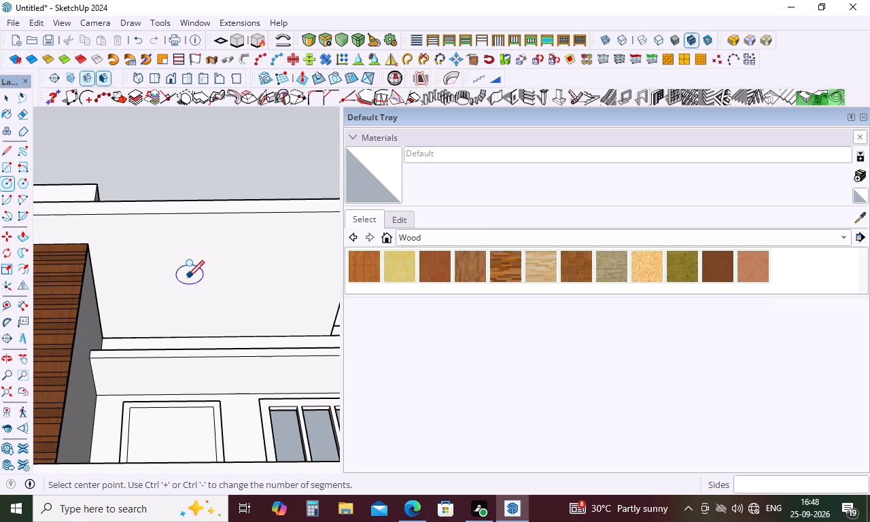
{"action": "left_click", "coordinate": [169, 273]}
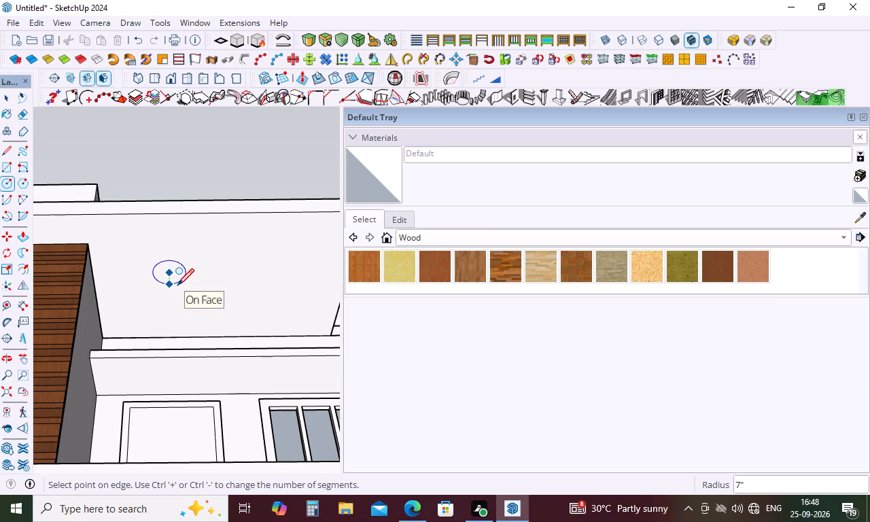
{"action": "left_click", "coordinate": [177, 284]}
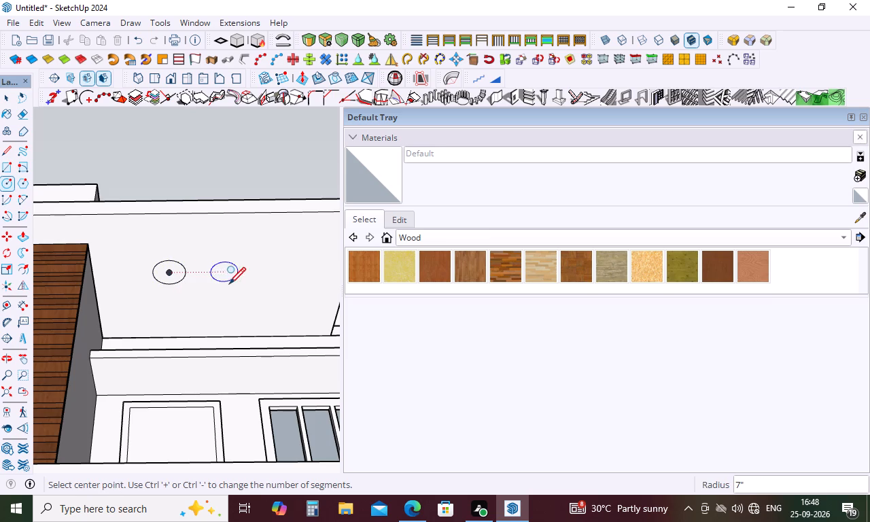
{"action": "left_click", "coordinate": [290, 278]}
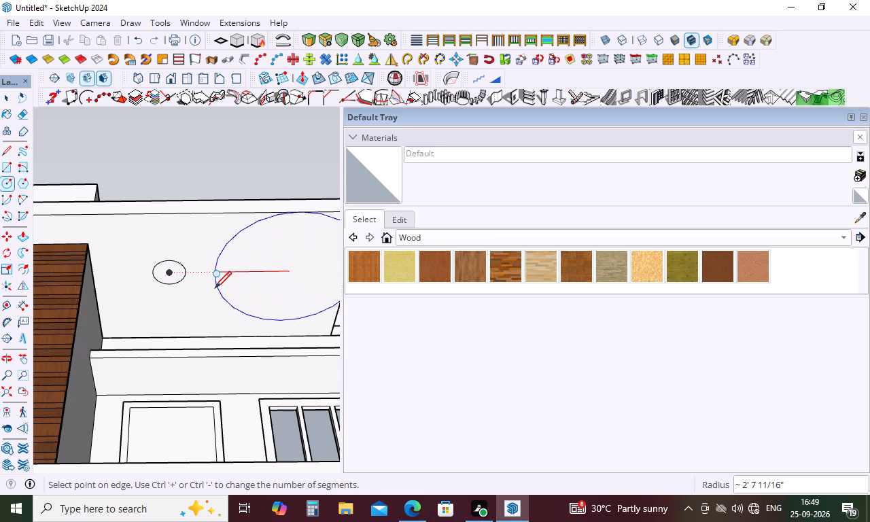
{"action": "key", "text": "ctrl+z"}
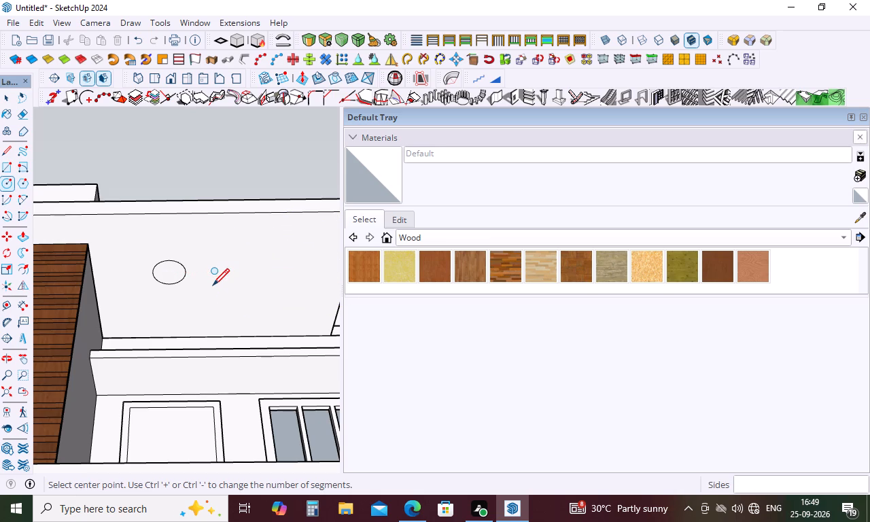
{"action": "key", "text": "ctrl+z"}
Draw two circles of 4" radius on the roof slab's underside, spaced side by side along the slab's length.
{"action": "left_click", "coordinate": [171, 279]}
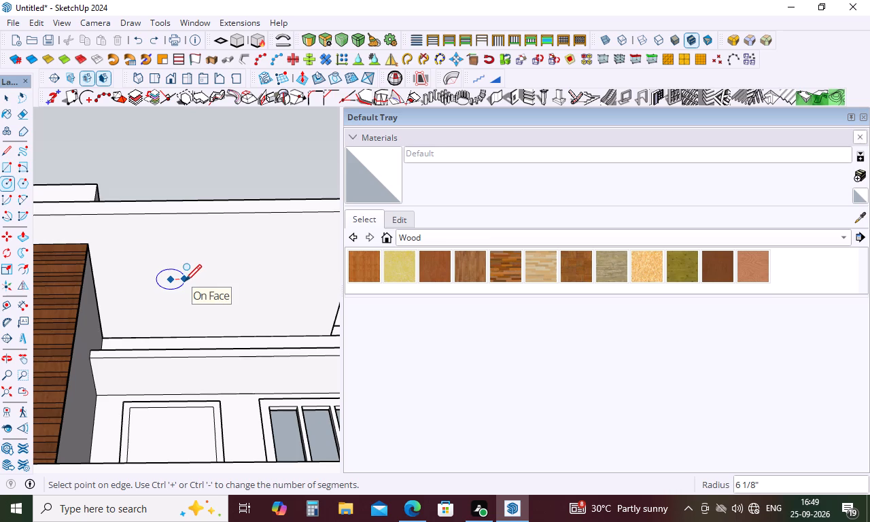
{"action": "key", "text": "4"}
{"action": "key", "text": "Return"}
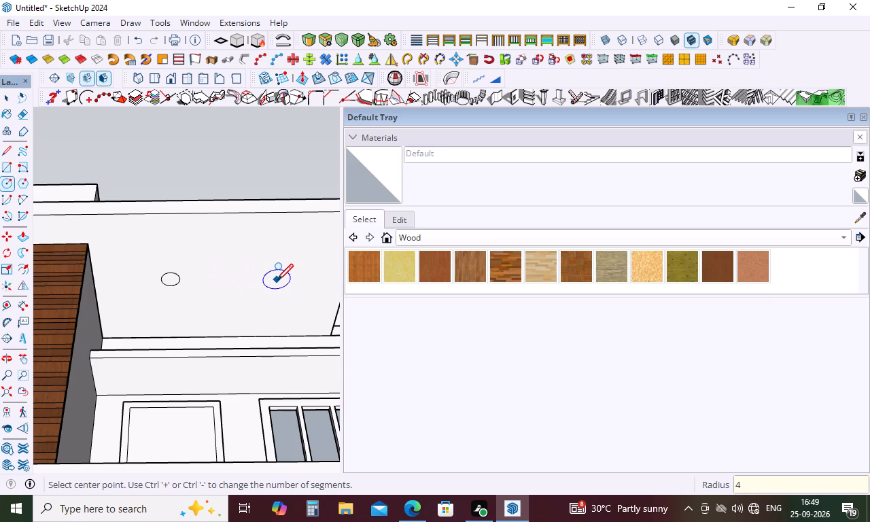
{"action": "left_click", "coordinate": [282, 279]}
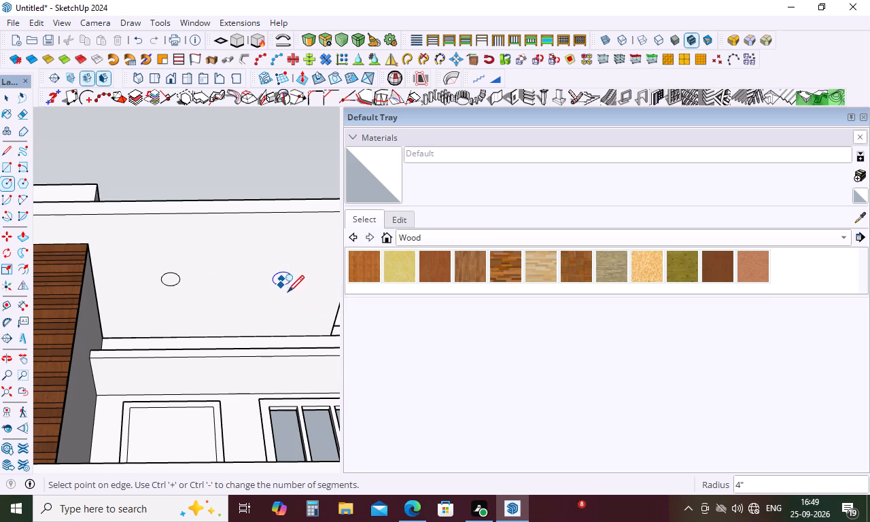
{"action": "key", "text": "4"}
{"action": "key", "text": "Return"}
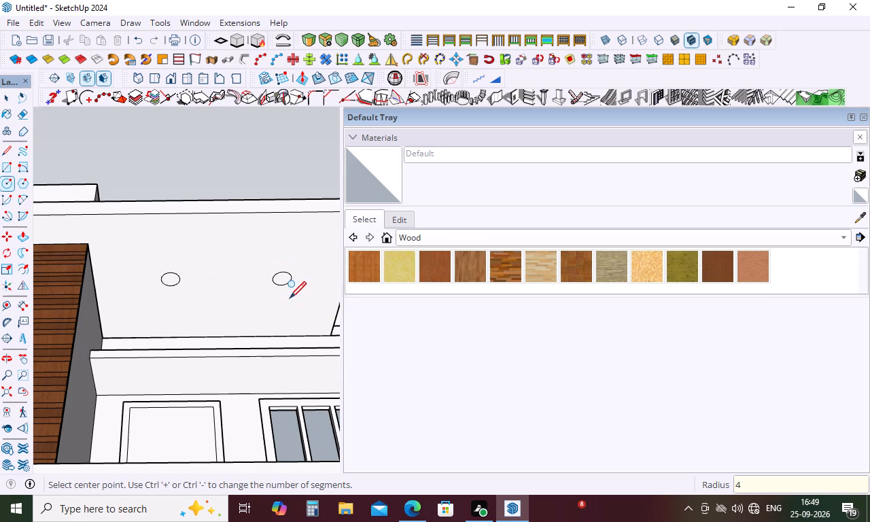
Push/Pull both circles 1 3/4" up into the roof slab to form round light recesses.
{"action": "key", "text": "space"}
{"action": "key", "text": "p"}
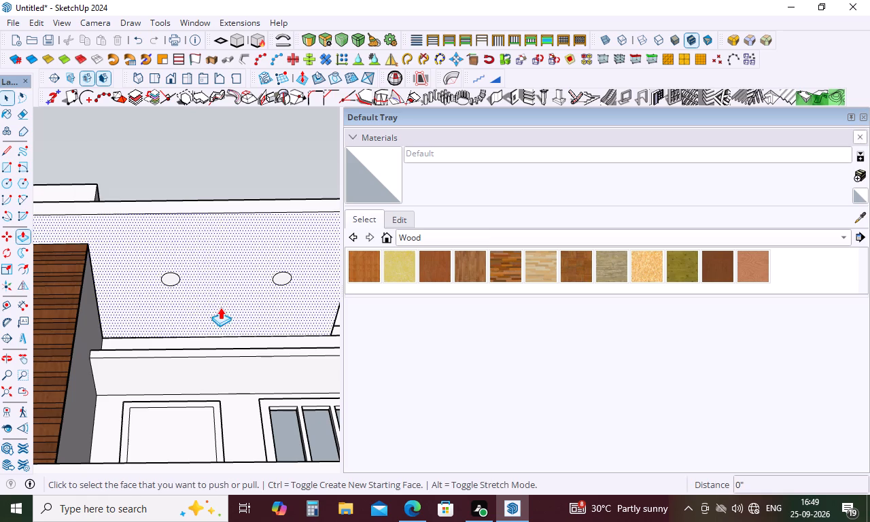
{"action": "left_click", "coordinate": [171, 277]}
{"action": "scroll", "coordinate": [174, 271], "scroll_direction": "up", "scroll_amount": 2}
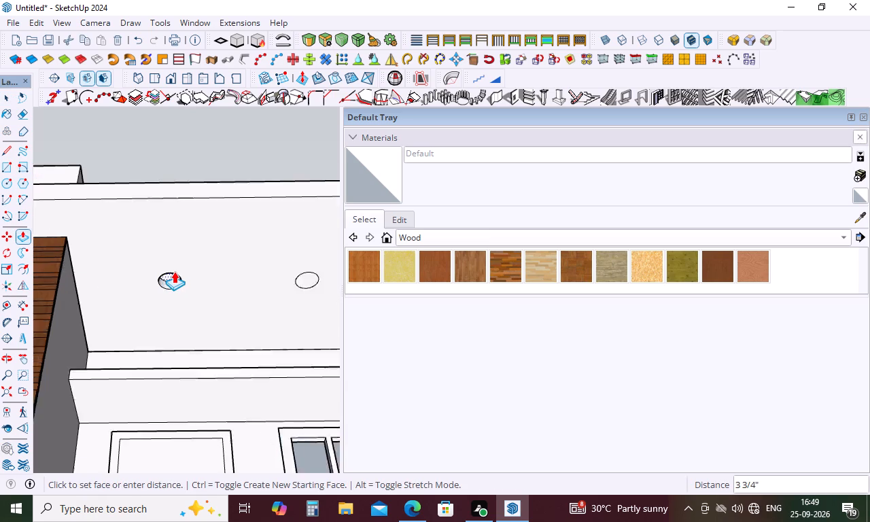
{"action": "scroll", "coordinate": [174, 271], "scroll_direction": "up", "scroll_amount": 6}
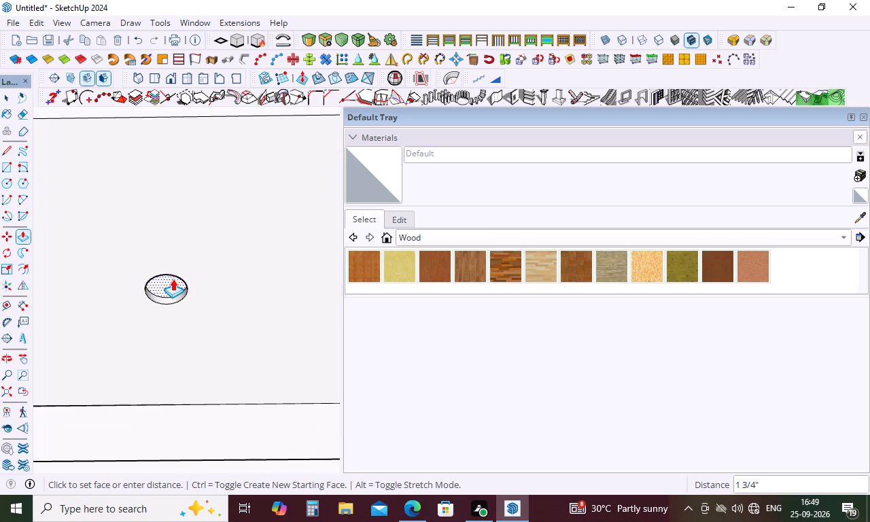
{"action": "left_click", "coordinate": [173, 279]}
{"action": "scroll", "coordinate": [118, 262], "scroll_direction": "down", "scroll_amount": 7}
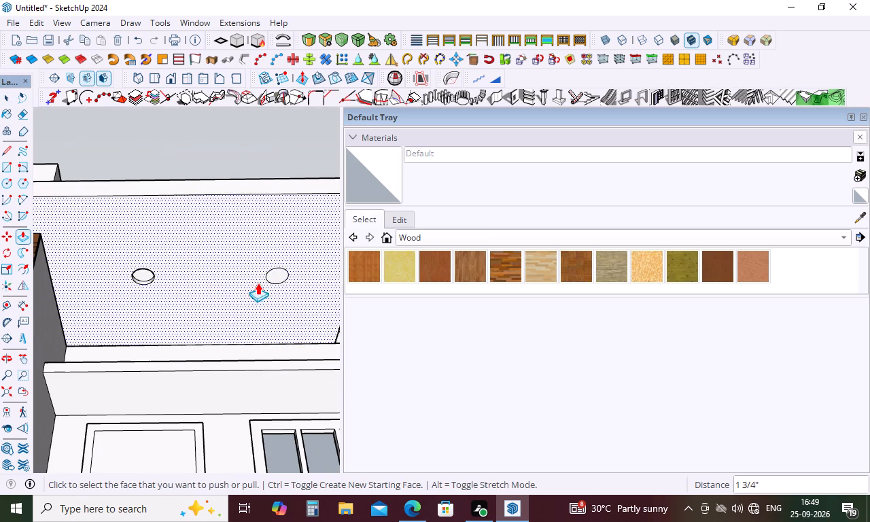
{"action": "double_click", "coordinate": [276, 271]}
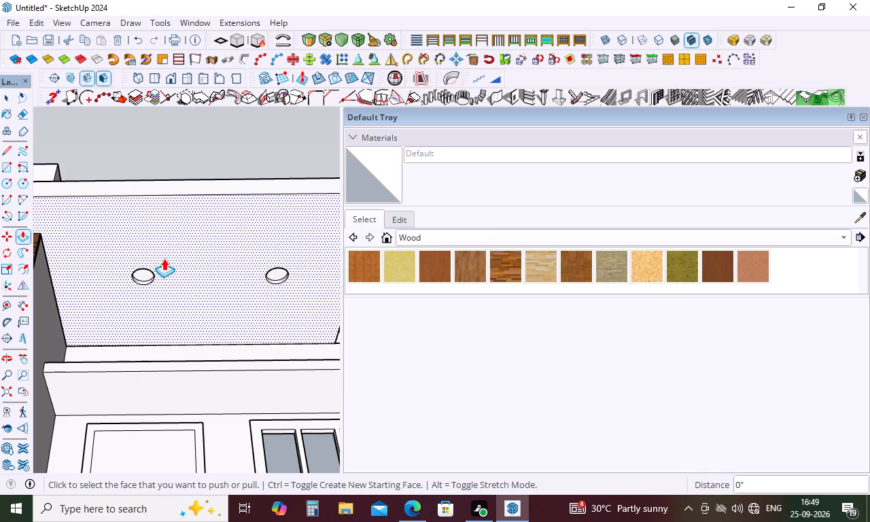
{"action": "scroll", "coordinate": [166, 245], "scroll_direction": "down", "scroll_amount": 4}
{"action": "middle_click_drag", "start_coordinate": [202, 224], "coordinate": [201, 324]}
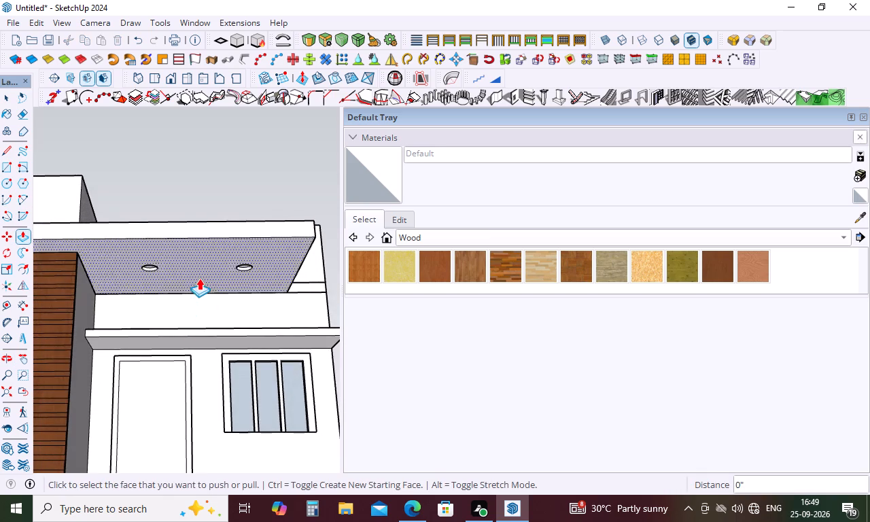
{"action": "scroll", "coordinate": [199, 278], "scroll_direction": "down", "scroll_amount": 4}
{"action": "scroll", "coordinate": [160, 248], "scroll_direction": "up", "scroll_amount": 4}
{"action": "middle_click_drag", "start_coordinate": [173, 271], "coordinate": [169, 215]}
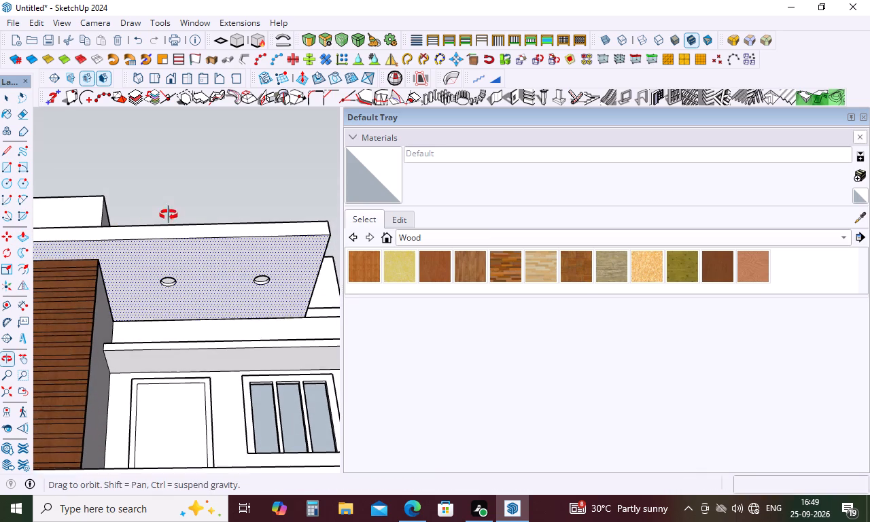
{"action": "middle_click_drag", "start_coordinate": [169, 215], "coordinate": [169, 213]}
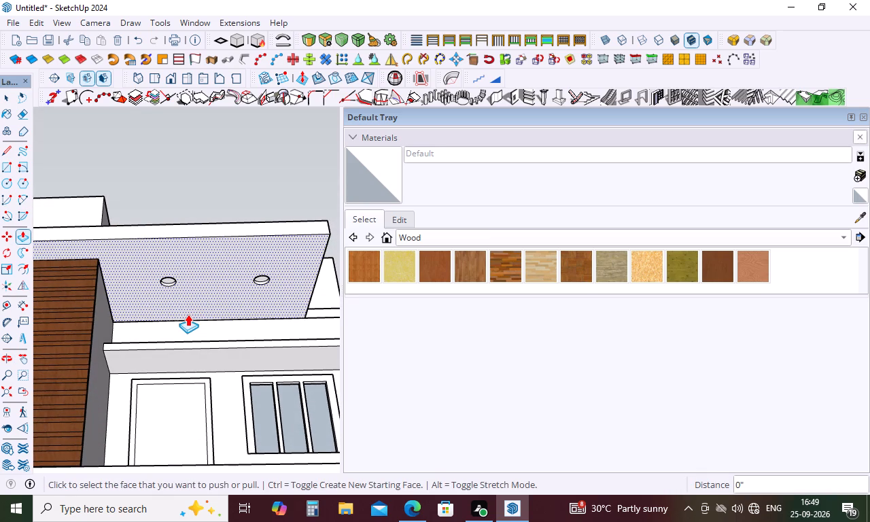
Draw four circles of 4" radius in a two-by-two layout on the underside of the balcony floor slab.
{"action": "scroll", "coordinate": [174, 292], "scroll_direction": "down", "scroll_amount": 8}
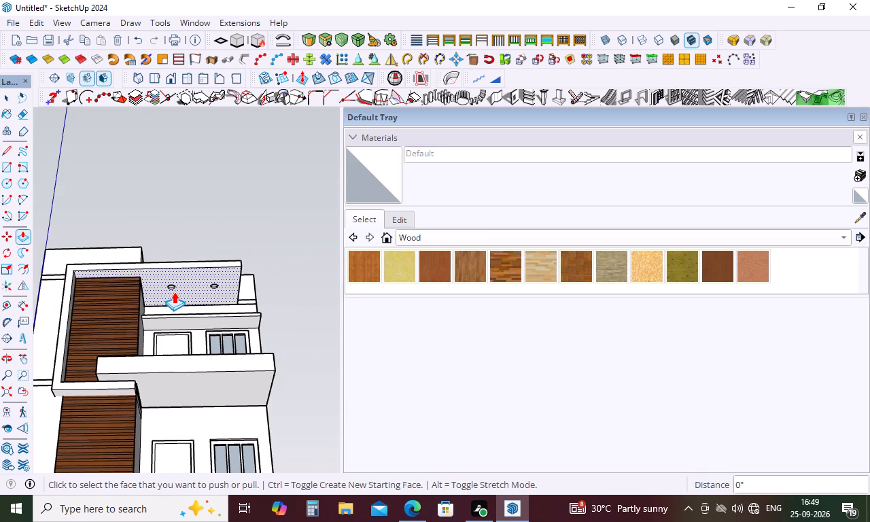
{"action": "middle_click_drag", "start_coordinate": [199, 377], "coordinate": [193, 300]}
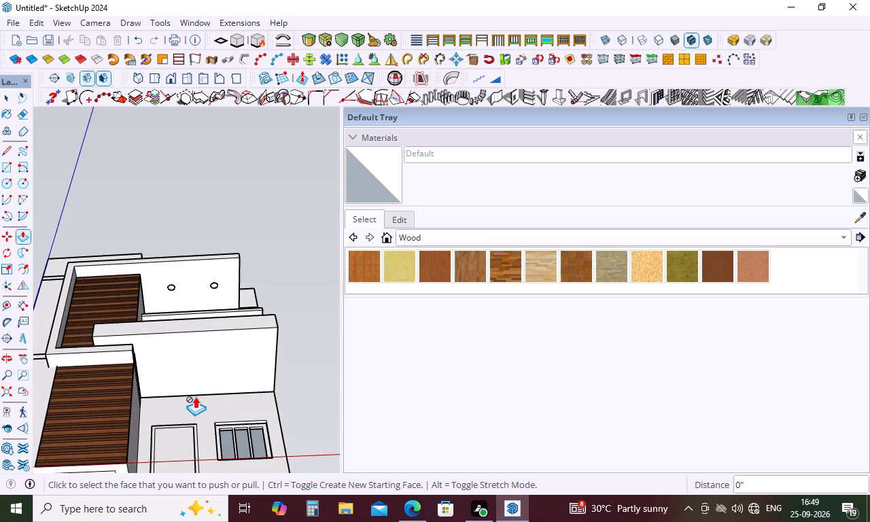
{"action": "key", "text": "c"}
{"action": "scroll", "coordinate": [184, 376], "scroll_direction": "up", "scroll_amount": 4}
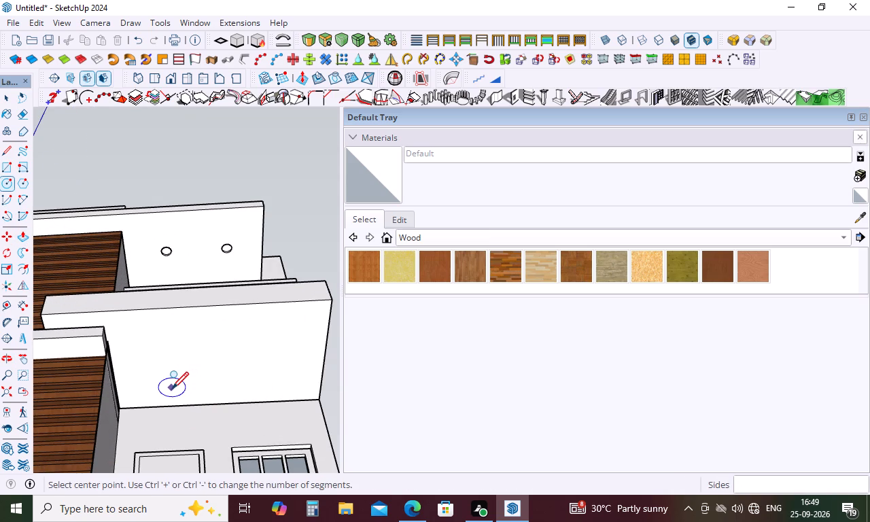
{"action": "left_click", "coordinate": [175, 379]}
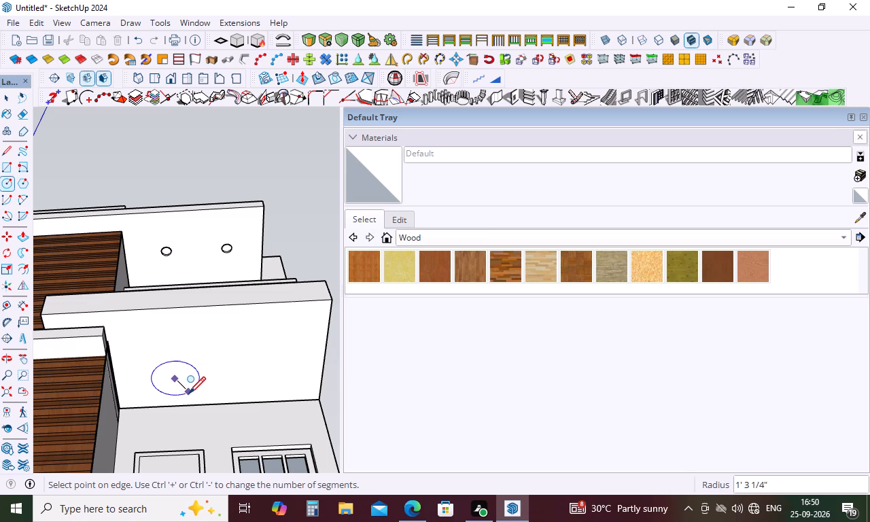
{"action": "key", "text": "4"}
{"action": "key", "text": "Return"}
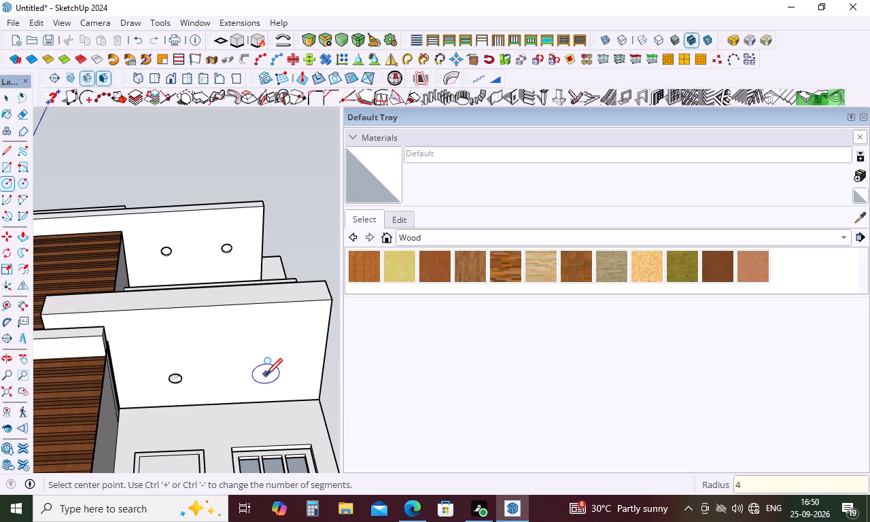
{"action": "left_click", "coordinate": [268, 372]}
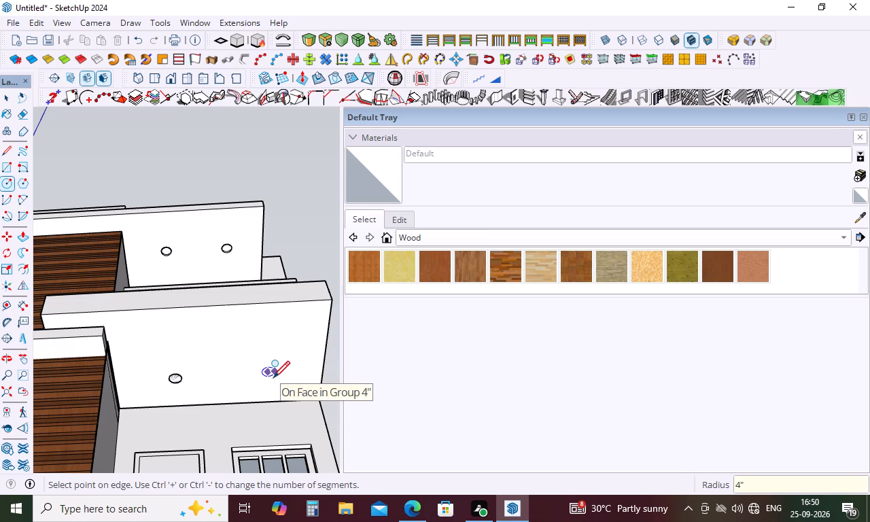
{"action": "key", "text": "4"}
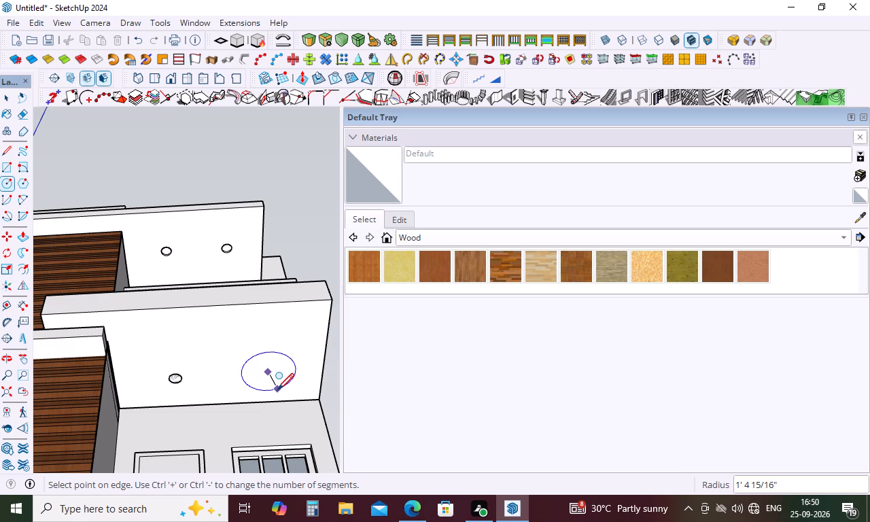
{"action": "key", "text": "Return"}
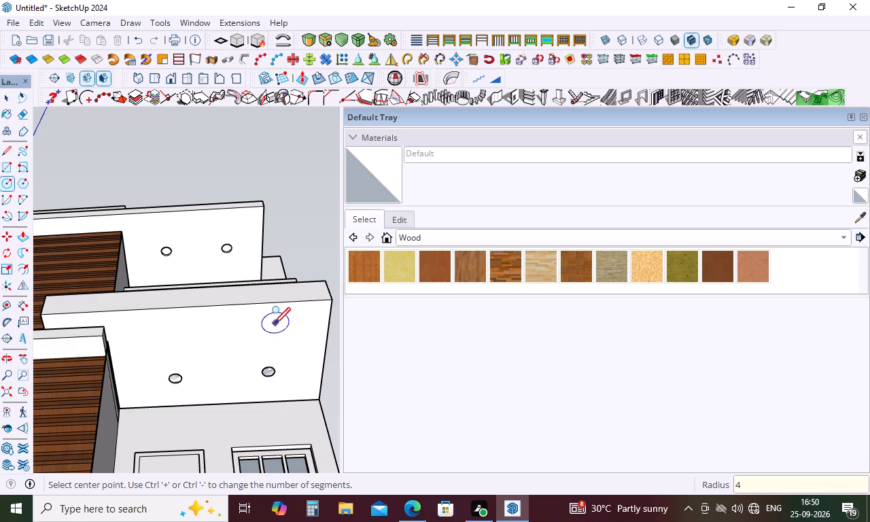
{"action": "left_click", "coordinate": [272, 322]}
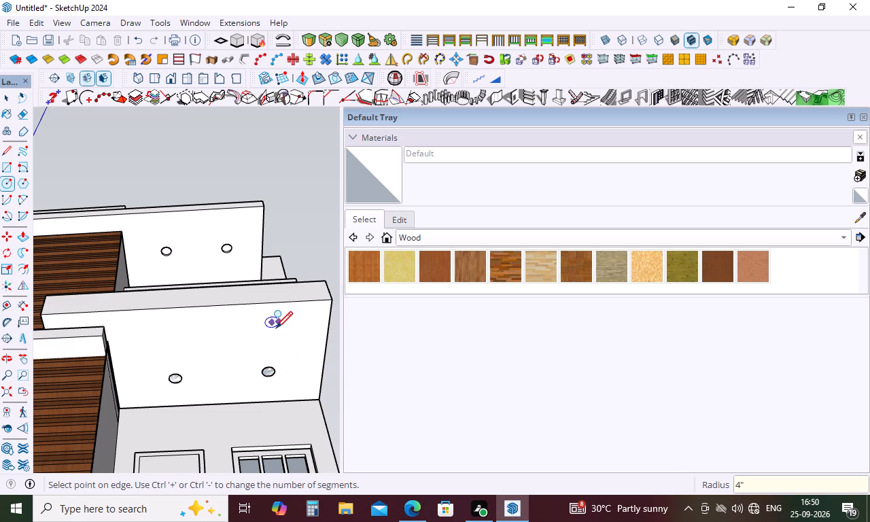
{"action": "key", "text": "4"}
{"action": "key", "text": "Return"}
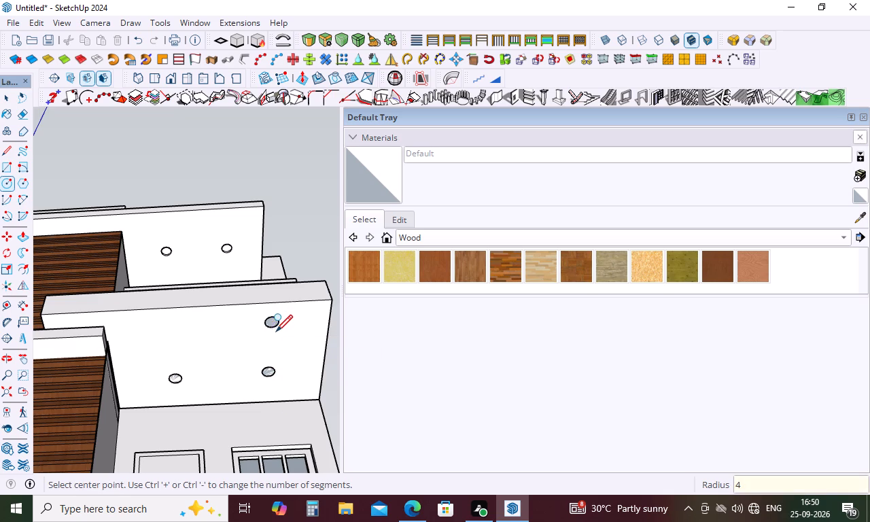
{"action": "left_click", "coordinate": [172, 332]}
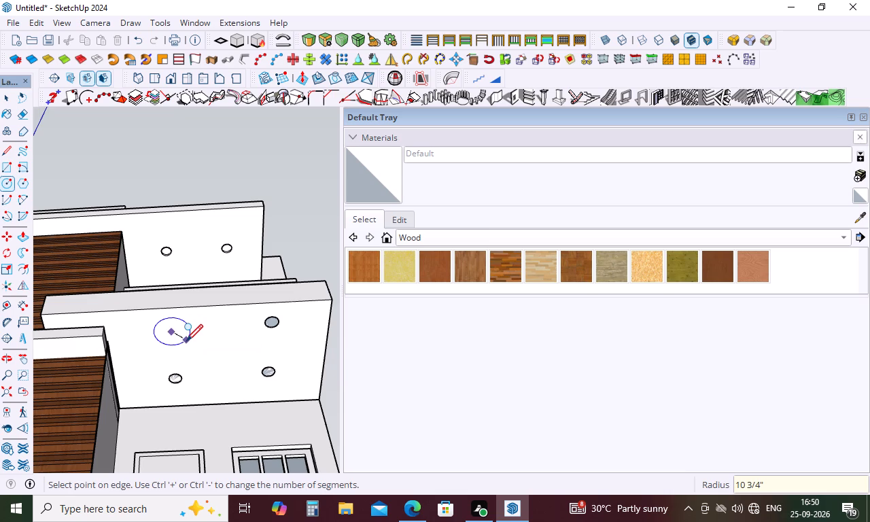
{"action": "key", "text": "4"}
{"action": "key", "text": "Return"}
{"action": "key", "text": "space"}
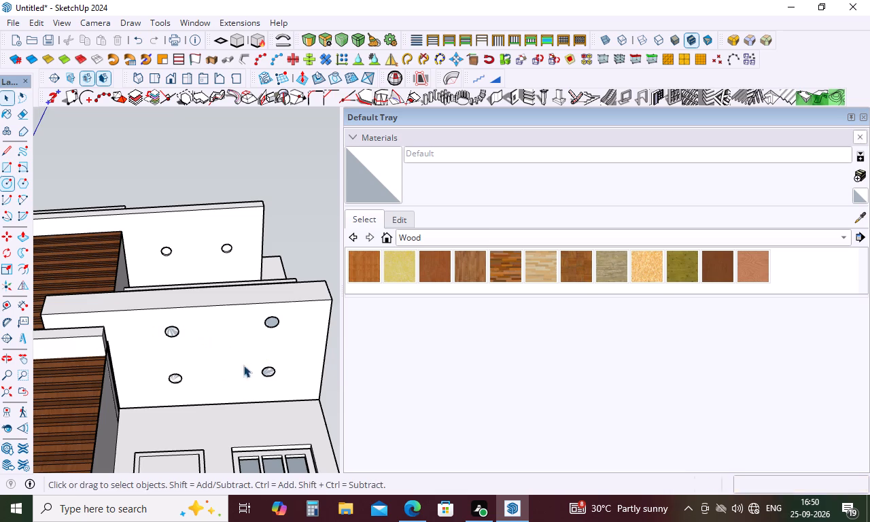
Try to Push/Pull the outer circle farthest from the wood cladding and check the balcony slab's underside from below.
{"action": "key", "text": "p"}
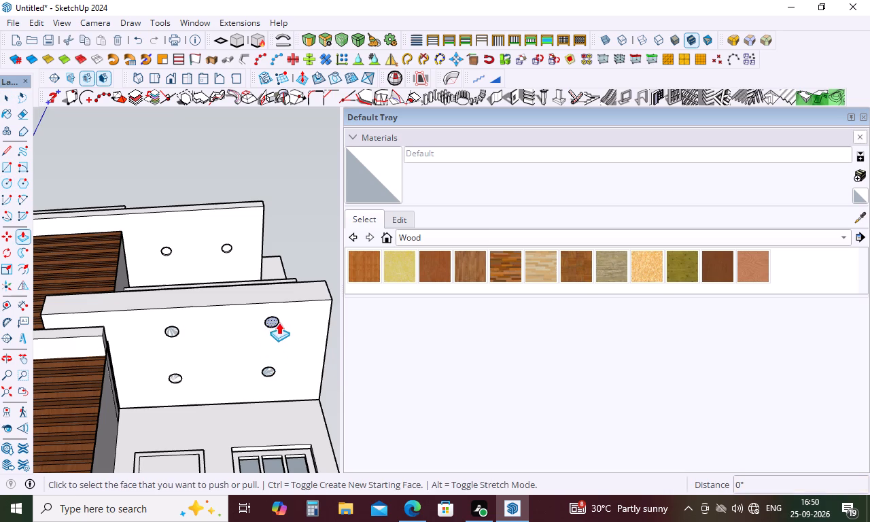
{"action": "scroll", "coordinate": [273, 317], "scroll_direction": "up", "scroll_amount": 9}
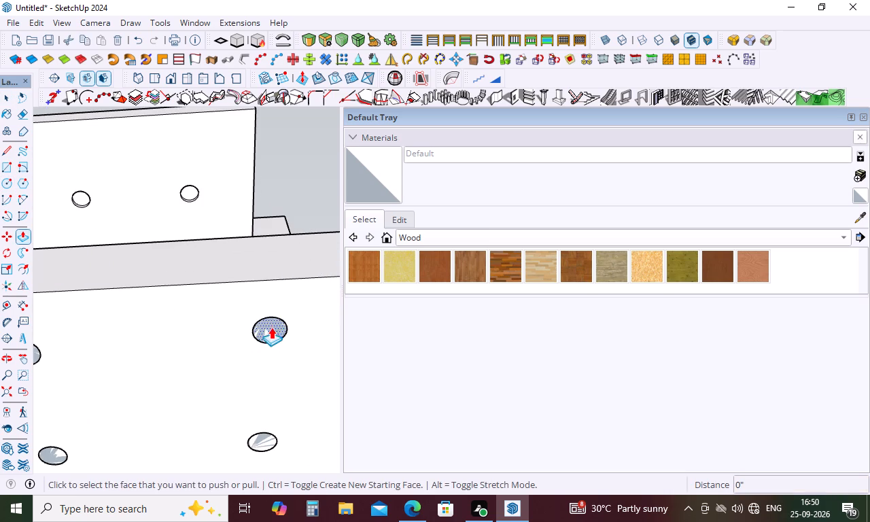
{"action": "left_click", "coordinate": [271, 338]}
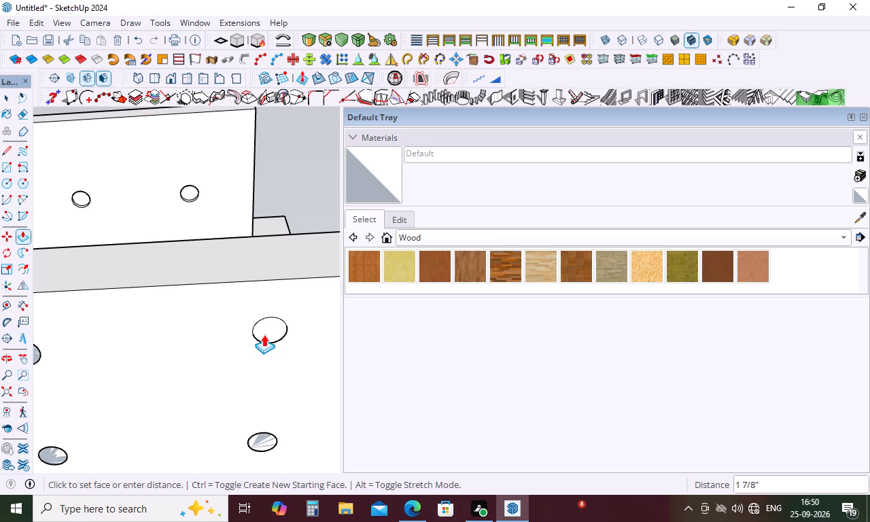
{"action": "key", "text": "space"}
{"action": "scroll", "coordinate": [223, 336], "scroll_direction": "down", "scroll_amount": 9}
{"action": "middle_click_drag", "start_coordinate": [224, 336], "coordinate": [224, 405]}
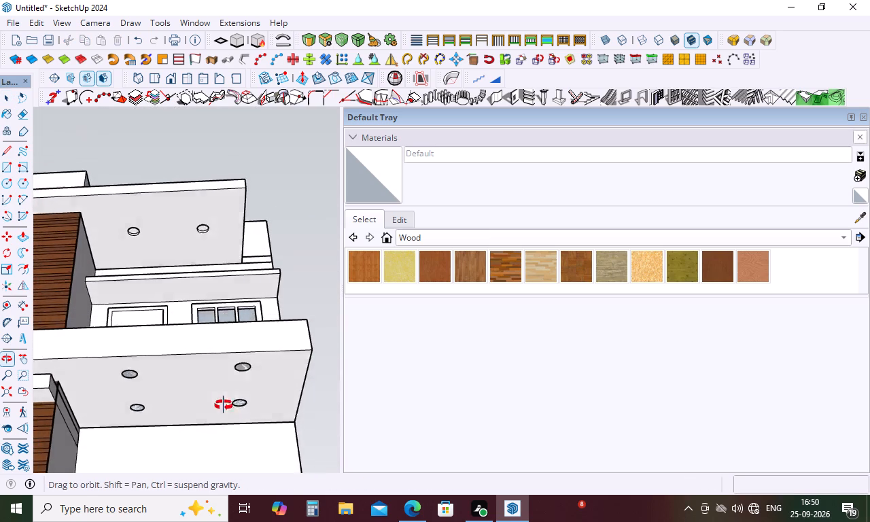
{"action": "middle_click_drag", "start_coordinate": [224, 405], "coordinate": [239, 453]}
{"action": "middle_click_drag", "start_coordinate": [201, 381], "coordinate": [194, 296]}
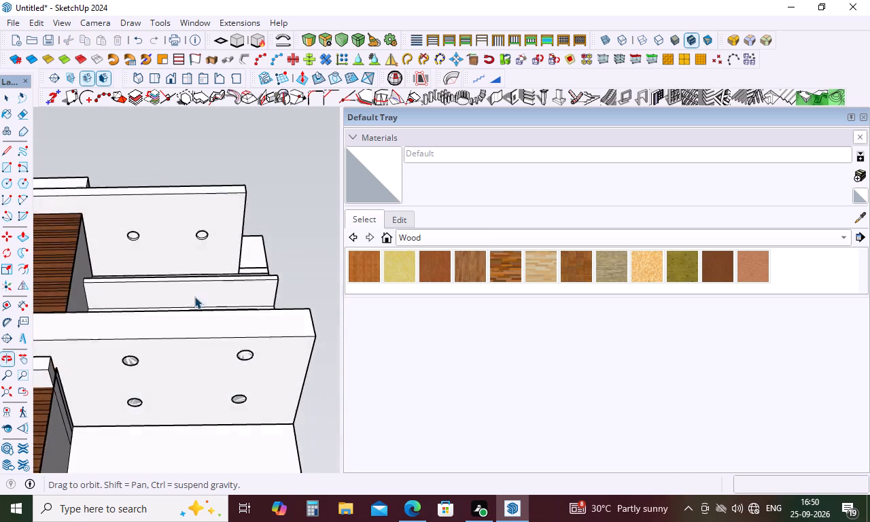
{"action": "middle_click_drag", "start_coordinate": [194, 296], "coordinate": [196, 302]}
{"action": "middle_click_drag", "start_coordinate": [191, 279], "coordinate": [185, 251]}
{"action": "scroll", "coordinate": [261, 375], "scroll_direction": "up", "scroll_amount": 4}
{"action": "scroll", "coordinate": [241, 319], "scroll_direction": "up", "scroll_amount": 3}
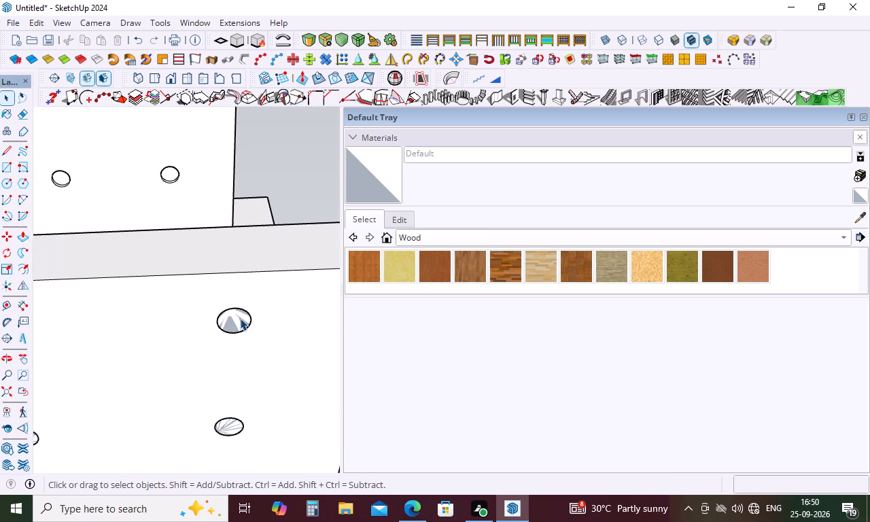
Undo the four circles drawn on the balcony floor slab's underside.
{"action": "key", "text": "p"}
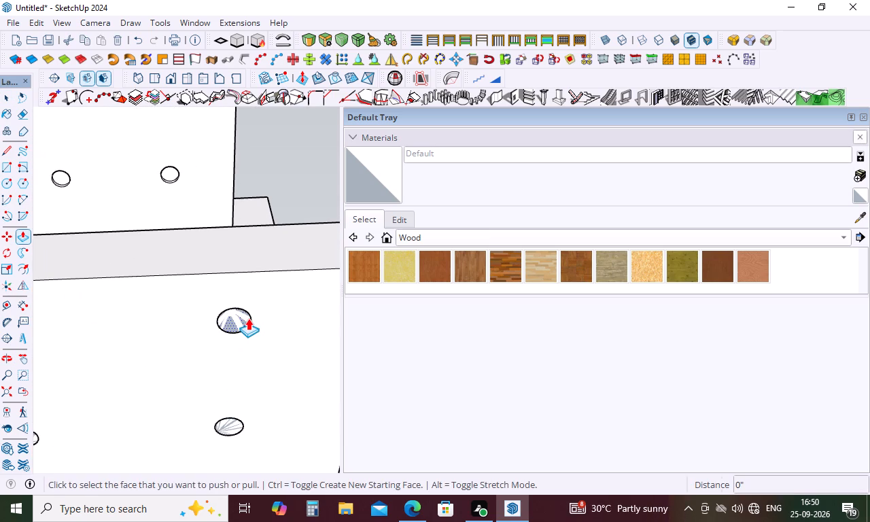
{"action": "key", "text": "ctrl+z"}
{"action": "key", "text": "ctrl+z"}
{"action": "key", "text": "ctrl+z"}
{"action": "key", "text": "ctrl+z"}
Open the balcony floor slab's group and draw two circles of 4" radius on its underside, spaced along the outer edge.
{"action": "scroll", "coordinate": [247, 320], "scroll_direction": "down", "scroll_amount": 10}
{"action": "key", "text": "space"}
{"action": "triple_click", "coordinate": [244, 338]}
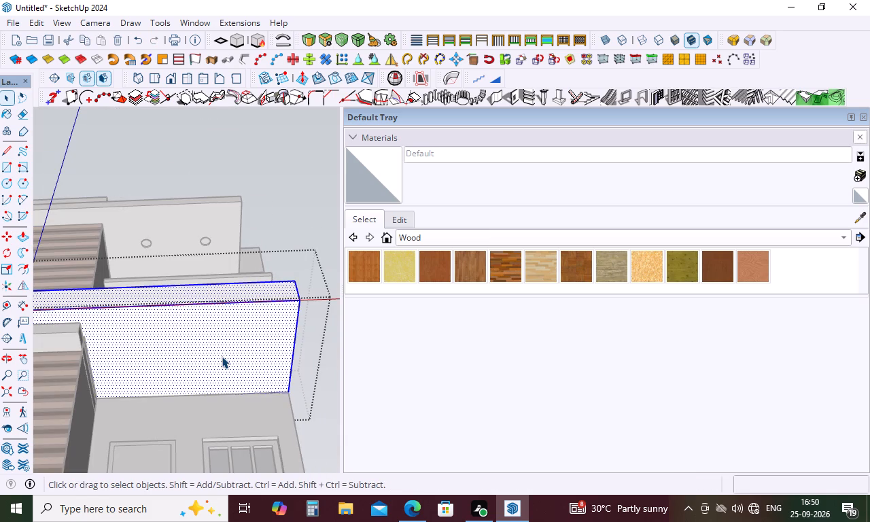
{"action": "key", "text": "c"}
{"action": "scroll", "coordinate": [157, 325], "scroll_direction": "up", "scroll_amount": 3}
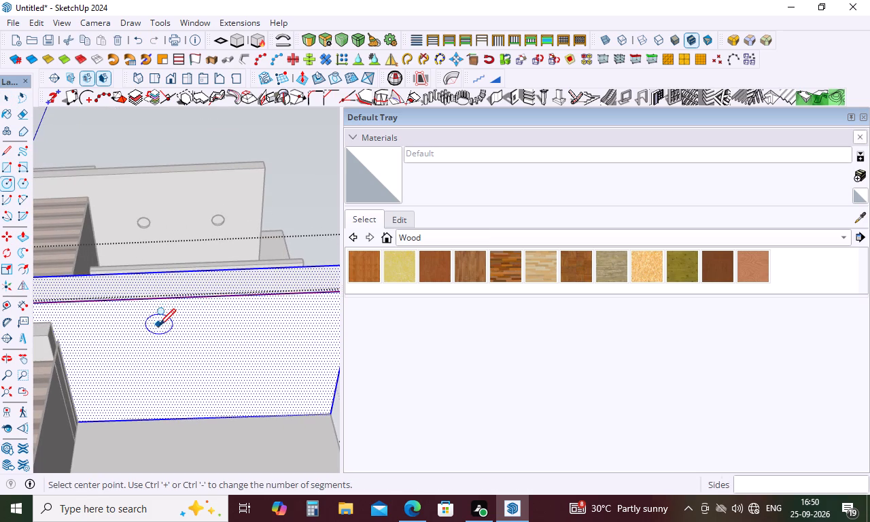
{"action": "key", "text": "space"}
{"action": "left_click", "coordinate": [178, 336]}
{"action": "left_click", "coordinate": [178, 336]}
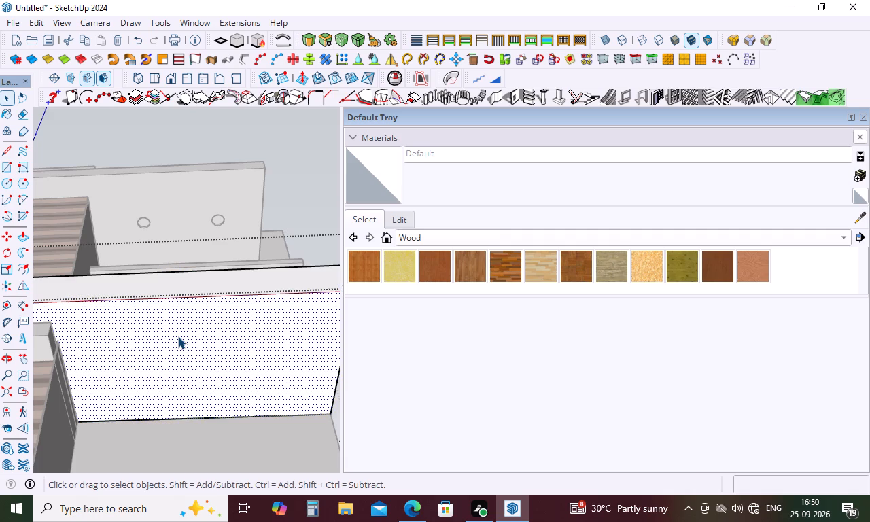
{"action": "key", "text": "c"}
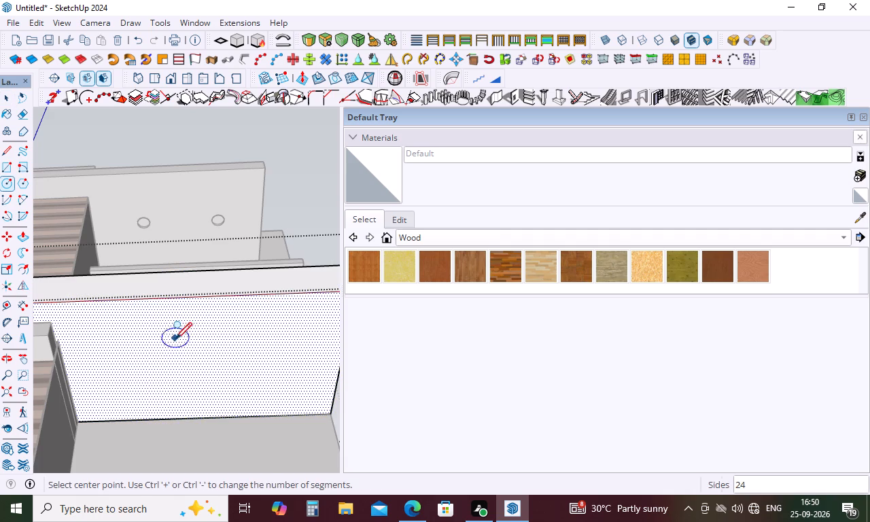
{"action": "left_click", "coordinate": [144, 347]}
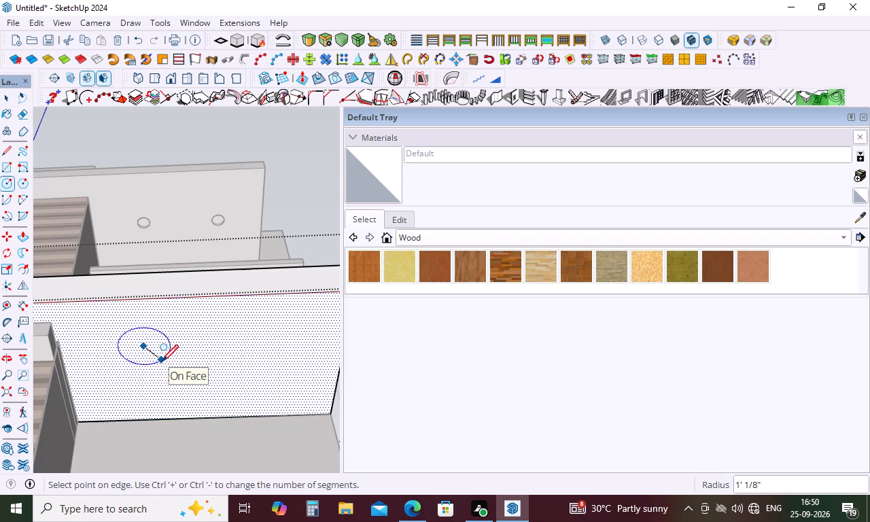
{"action": "key", "text": "4"}
{"action": "key", "text": "Return"}
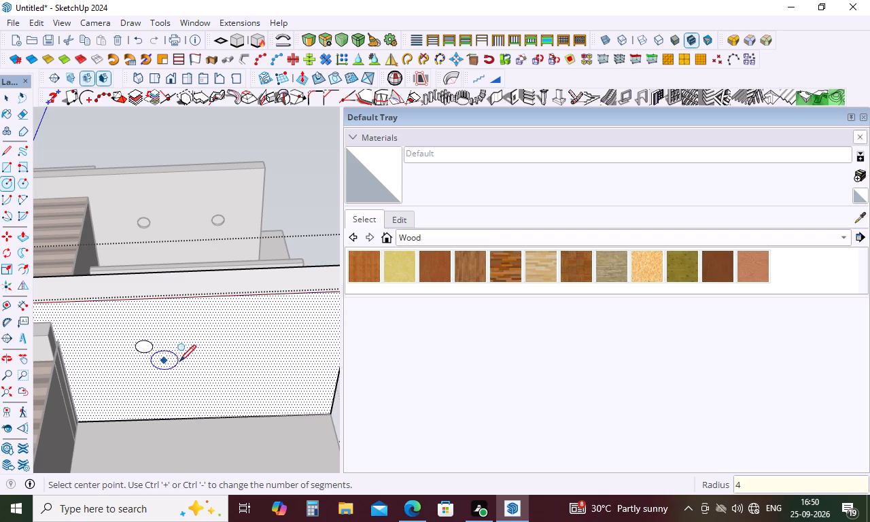
{"action": "left_click", "coordinate": [274, 341]}
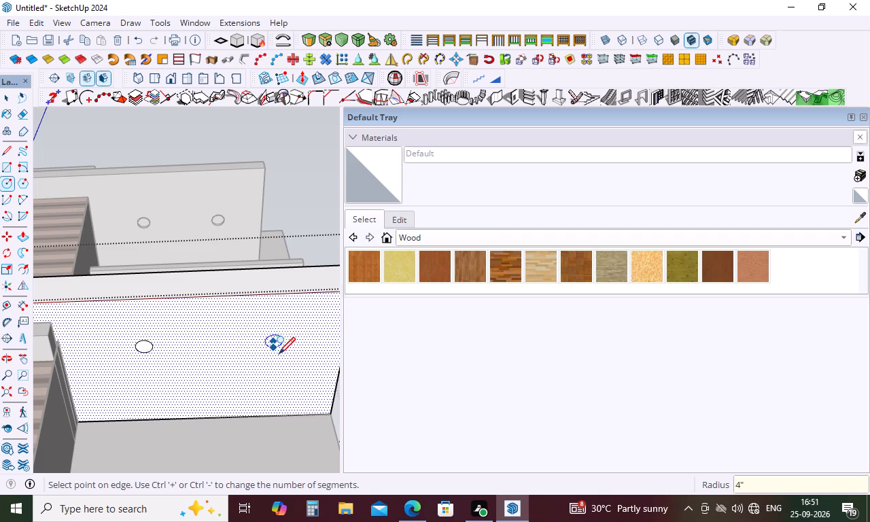
{"action": "key", "text": "4"}
{"action": "key", "text": "Return"}
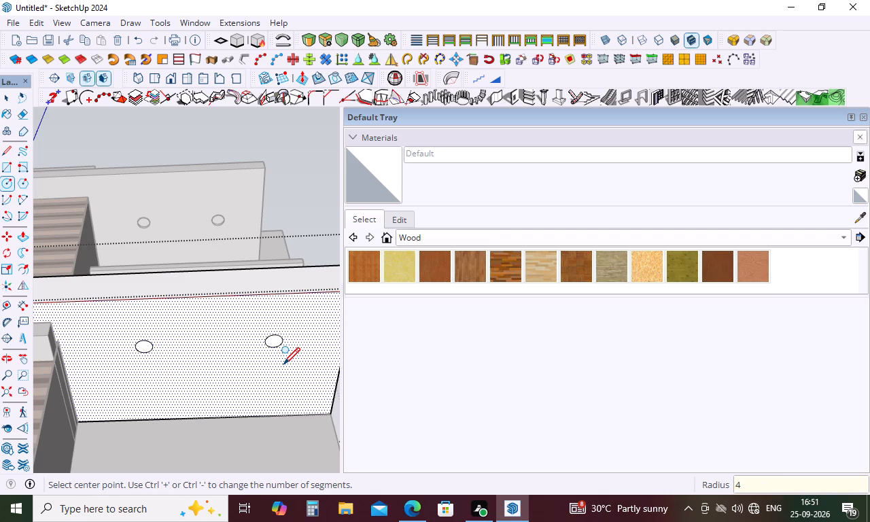
Draw a second row of two 4" radius circles on the slab's underside, nearer the house wall and opposite the first pair.
{"action": "left_click", "coordinate": [152, 392]}
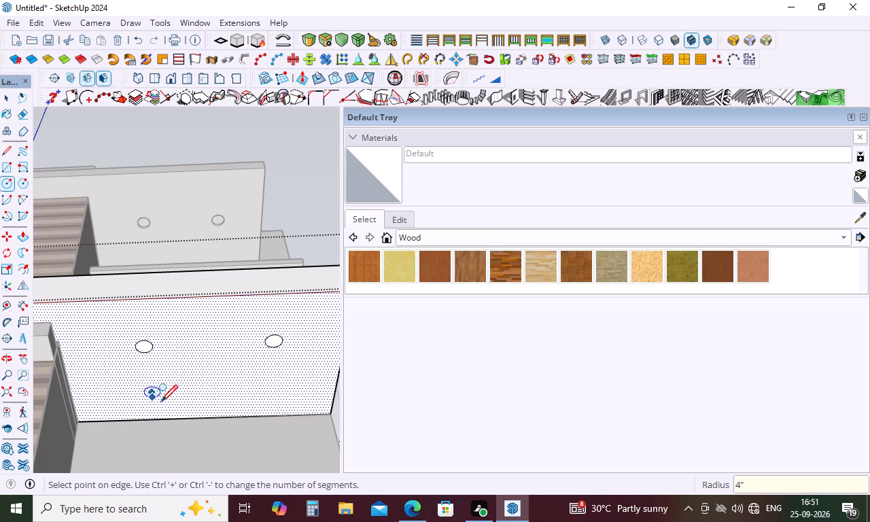
{"action": "key", "text": "4"}
{"action": "key", "text": "Return"}
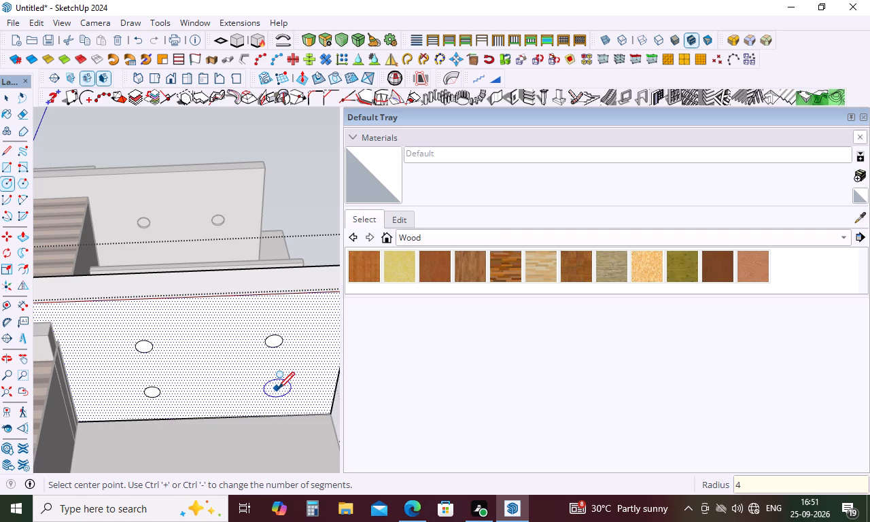
{"action": "left_click", "coordinate": [278, 387]}
{"action": "key", "text": "4"}
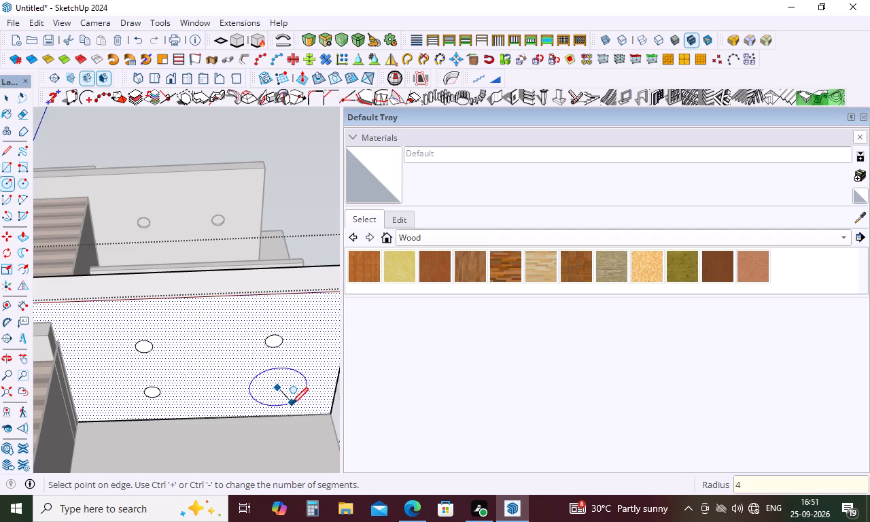
{"action": "key", "text": "Return"}
{"action": "key", "text": "space"}
Push/Pull the outer-row circle nearest the wood cladding into the balcony slab's underside by about 2 5/16".
{"action": "key", "text": "p"}
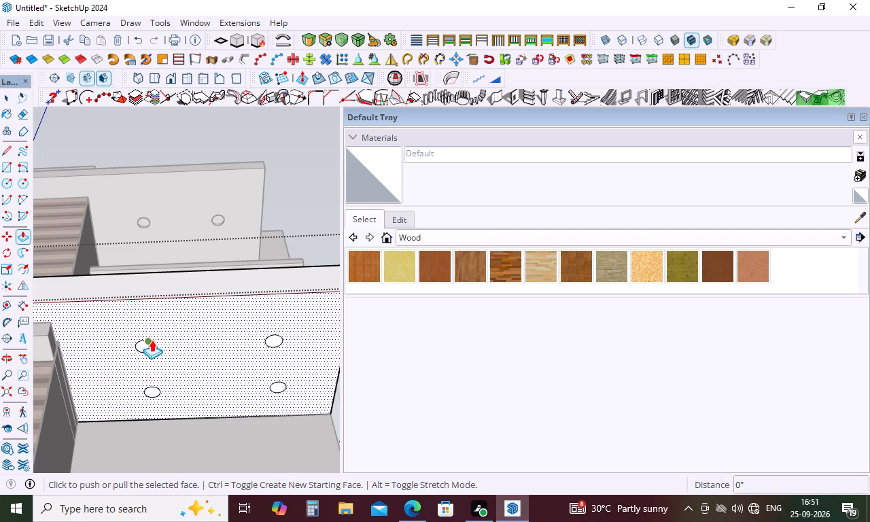
{"action": "key", "text": "space"}
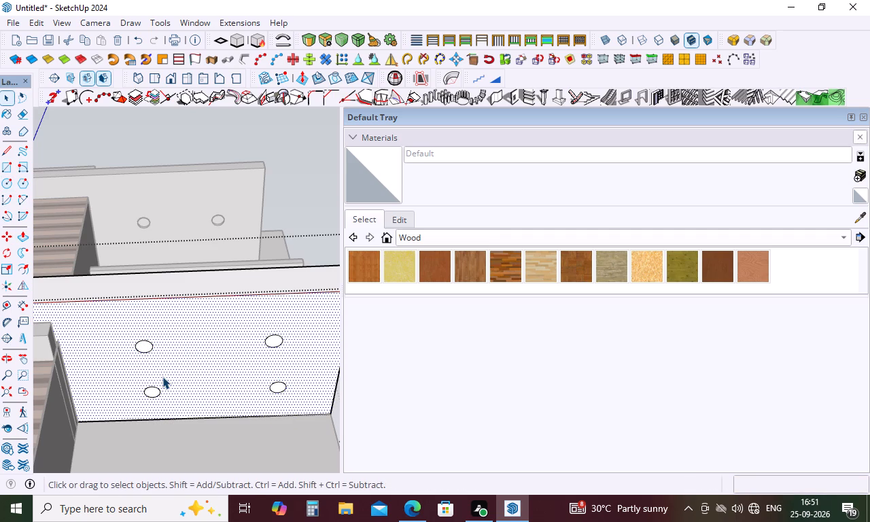
{"action": "left_click", "coordinate": [162, 377]}
{"action": "left_click", "coordinate": [143, 346]}
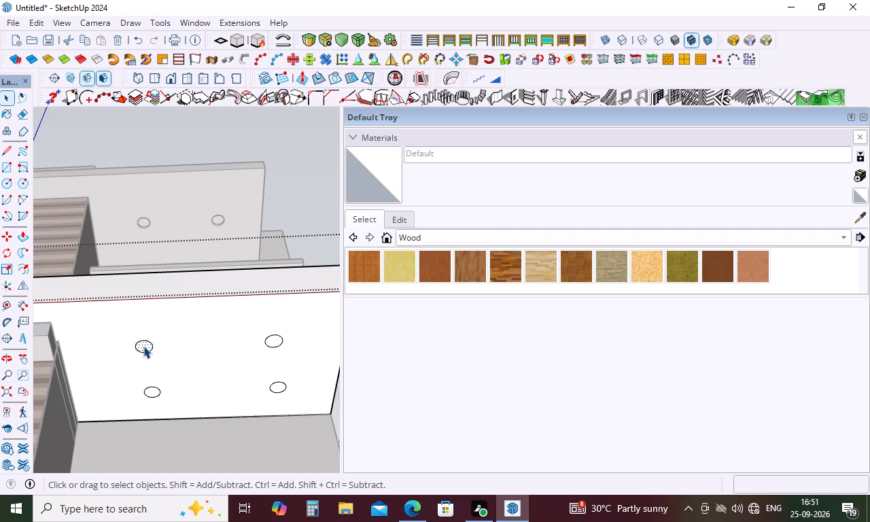
{"action": "key", "text": "p"}
{"action": "left_click", "coordinate": [143, 345]}
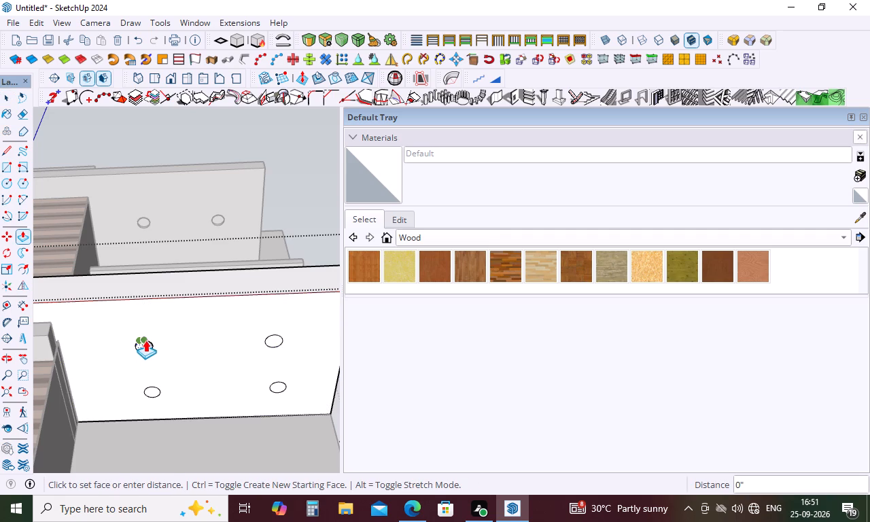
{"action": "scroll", "coordinate": [150, 337], "scroll_direction": "up", "scroll_amount": 4}
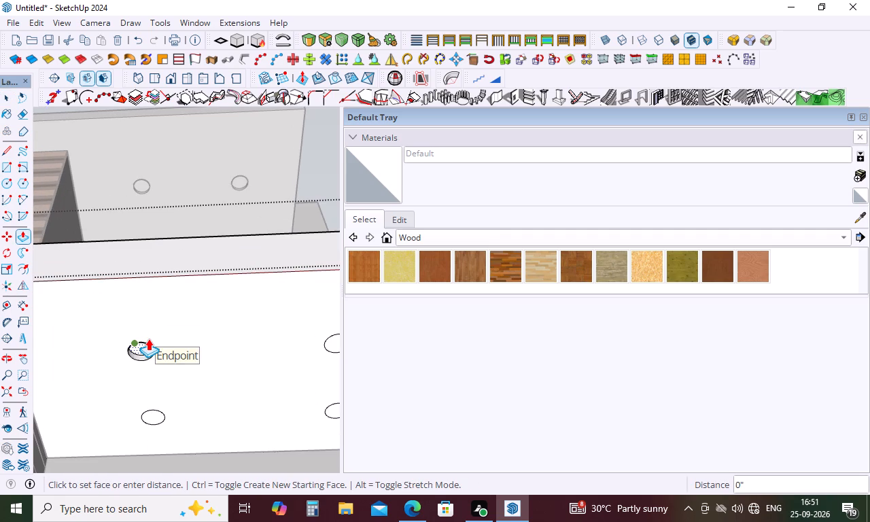
{"action": "left_click", "coordinate": [148, 338]}
{"action": "scroll", "coordinate": [132, 330], "scroll_direction": "down", "scroll_amount": 4}
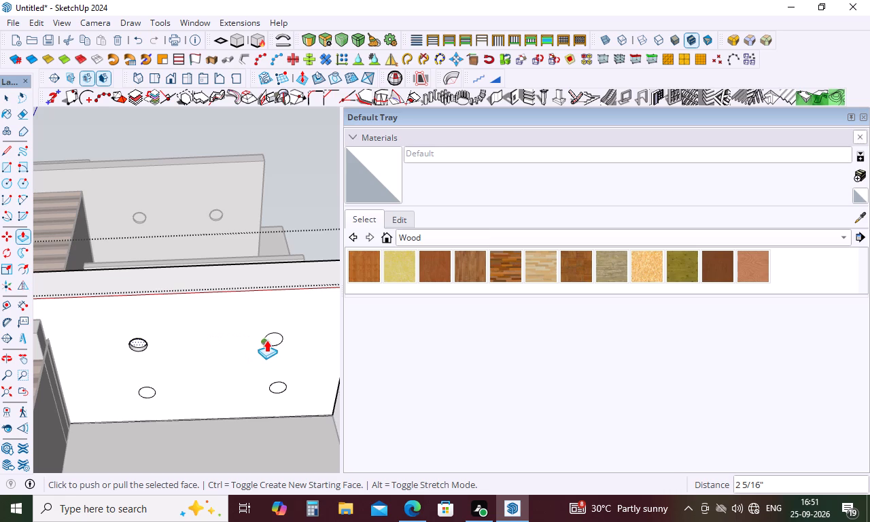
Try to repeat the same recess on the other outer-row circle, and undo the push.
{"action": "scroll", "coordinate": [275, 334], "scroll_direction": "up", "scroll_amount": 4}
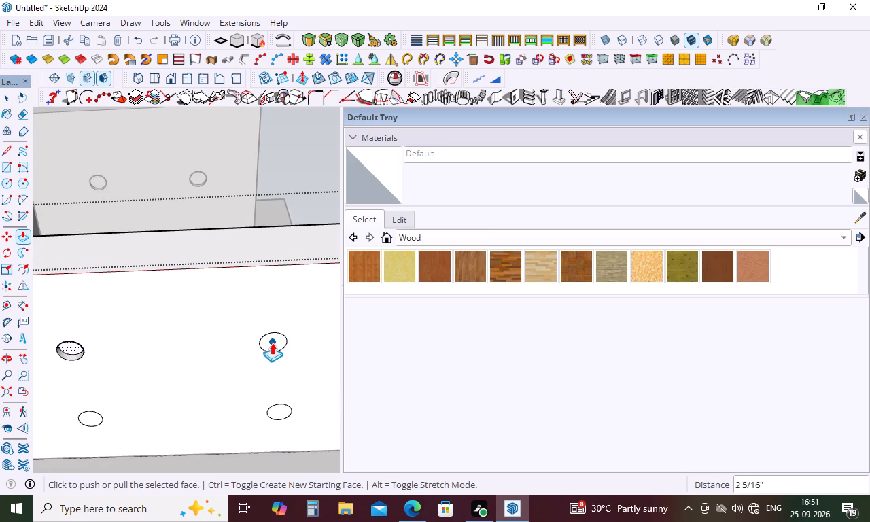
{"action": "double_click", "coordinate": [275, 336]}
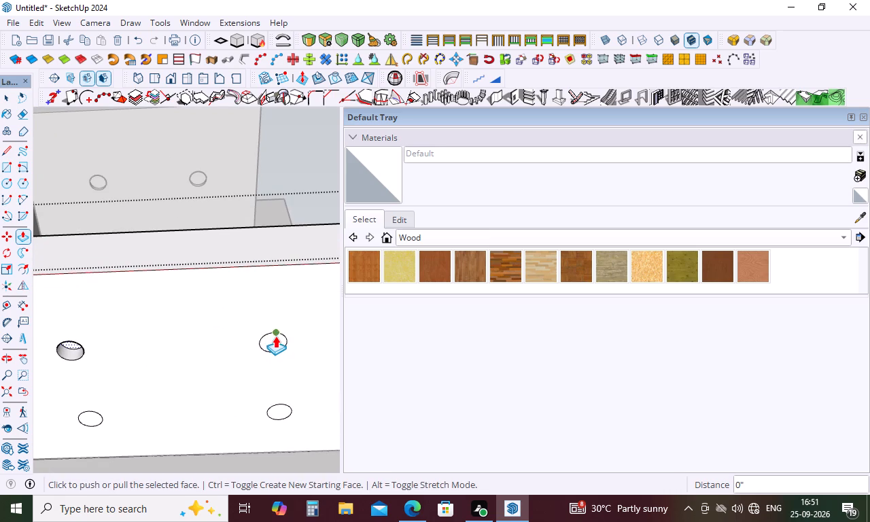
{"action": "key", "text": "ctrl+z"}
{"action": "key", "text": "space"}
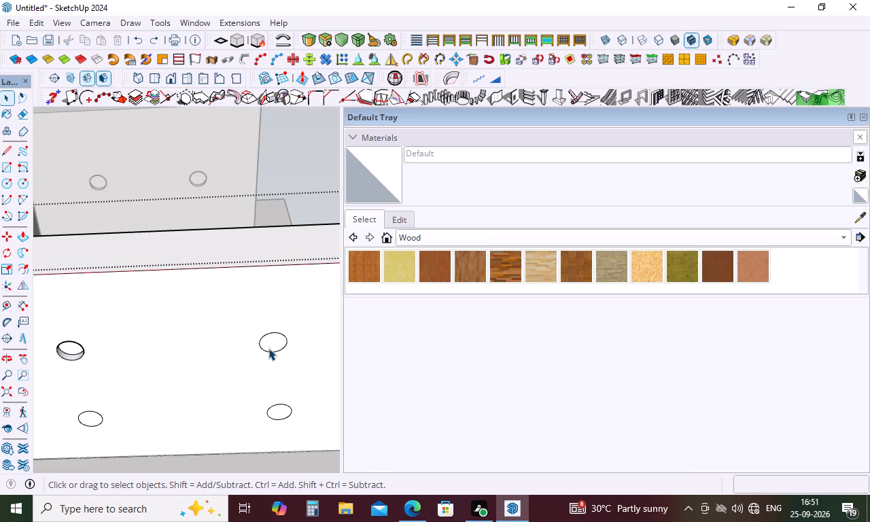
Recess the remaining three circles in the balcony slab's underside by the same depth and close the slab's group.
{"action": "left_click", "coordinate": [272, 343]}
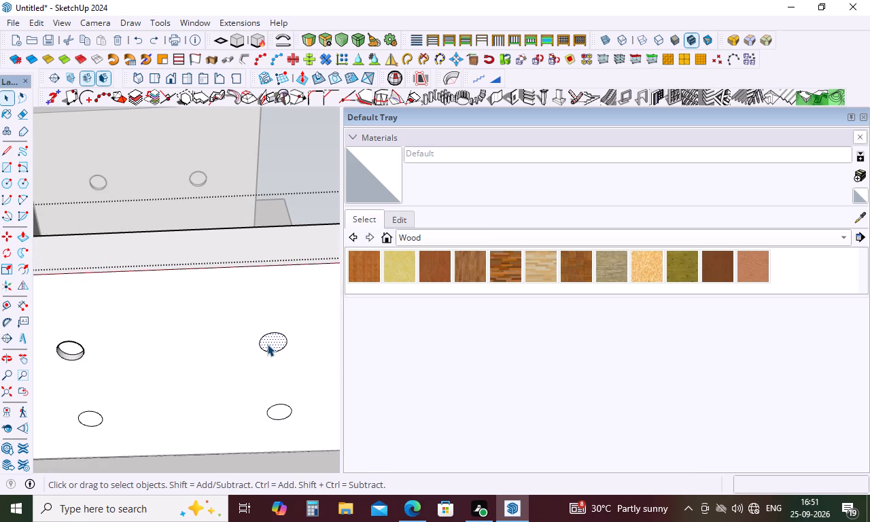
{"action": "key", "text": "p"}
{"action": "double_click", "coordinate": [273, 340]}
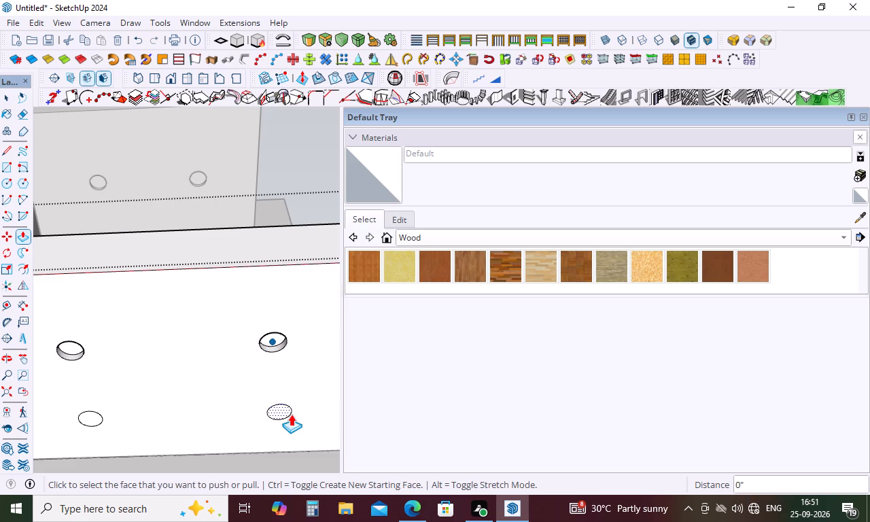
{"action": "double_click", "coordinate": [285, 410]}
{"action": "double_click", "coordinate": [97, 415]}
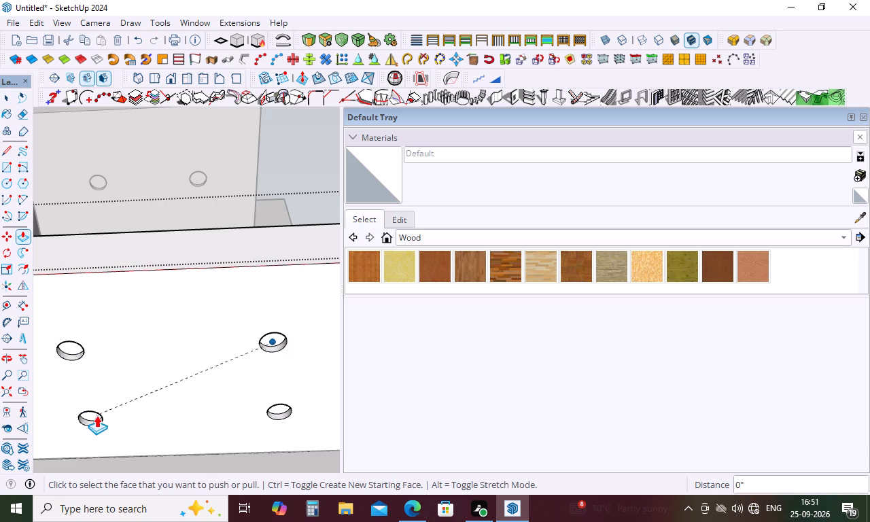
{"action": "key", "text": "space"}
{"action": "scroll", "coordinate": [202, 323], "scroll_direction": "down", "scroll_amount": 14}
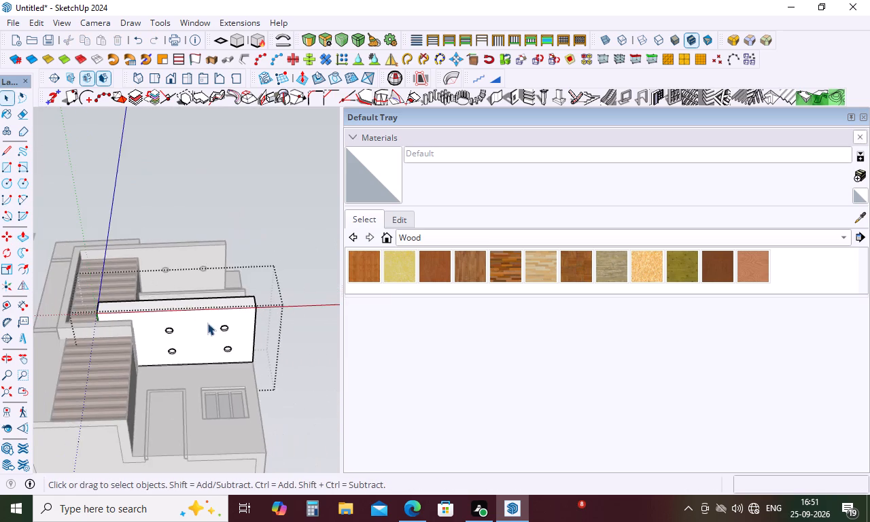
{"action": "middle_click_drag", "start_coordinate": [207, 323], "coordinate": [204, 413]}
{"action": "scroll", "coordinate": [173, 354], "scroll_direction": "down", "scroll_amount": 4}
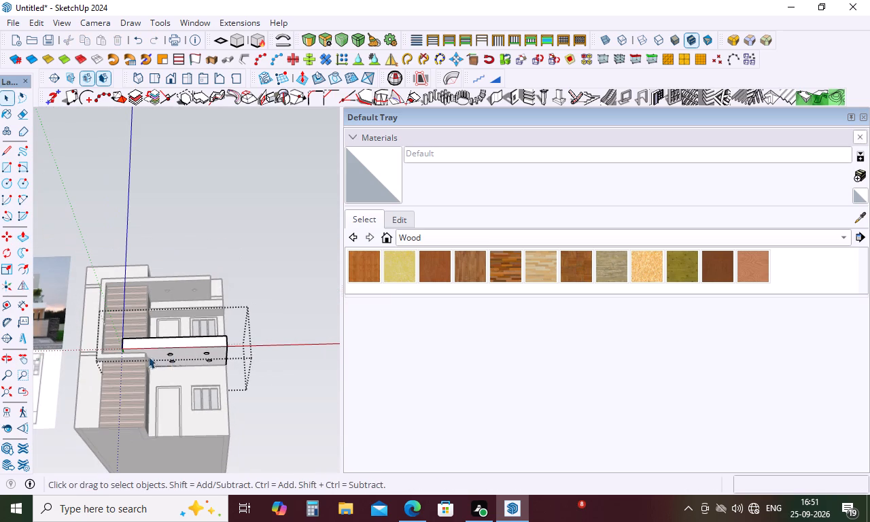
{"action": "middle_click_drag", "start_coordinate": [147, 355], "coordinate": [146, 375]}
{"action": "scroll", "coordinate": [150, 368], "scroll_direction": "up", "scroll_amount": 3}
{"action": "key", "text": "space"}
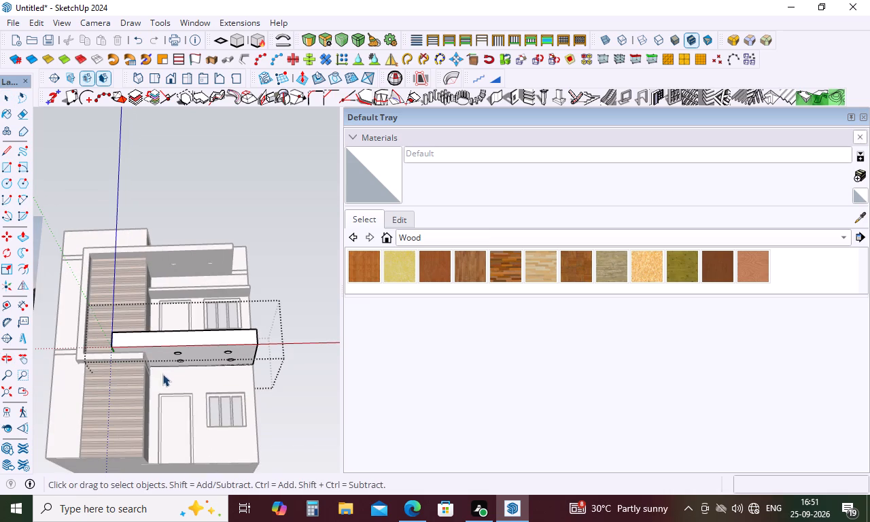
{"action": "left_click", "coordinate": [288, 381]}
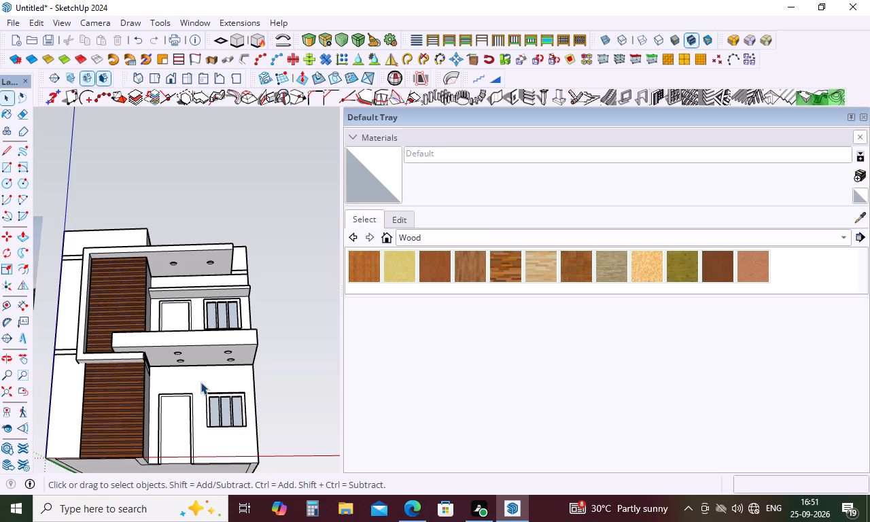
Make a group of the whole C-shaped frame around the upper-floor wood cladding, including its roof slab.
{"action": "middle_click_drag", "start_coordinate": [244, 336], "coordinate": [330, 406]}
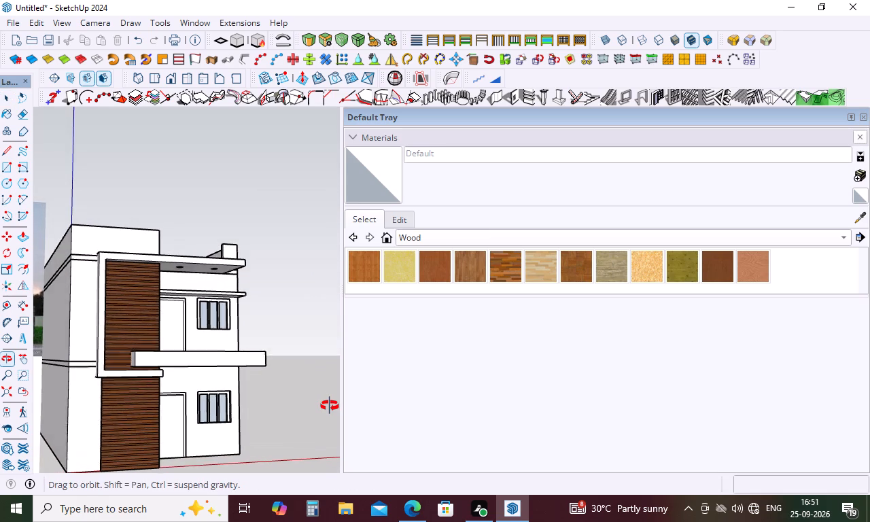
{"action": "middle_click_drag", "start_coordinate": [330, 406], "coordinate": [323, 411]}
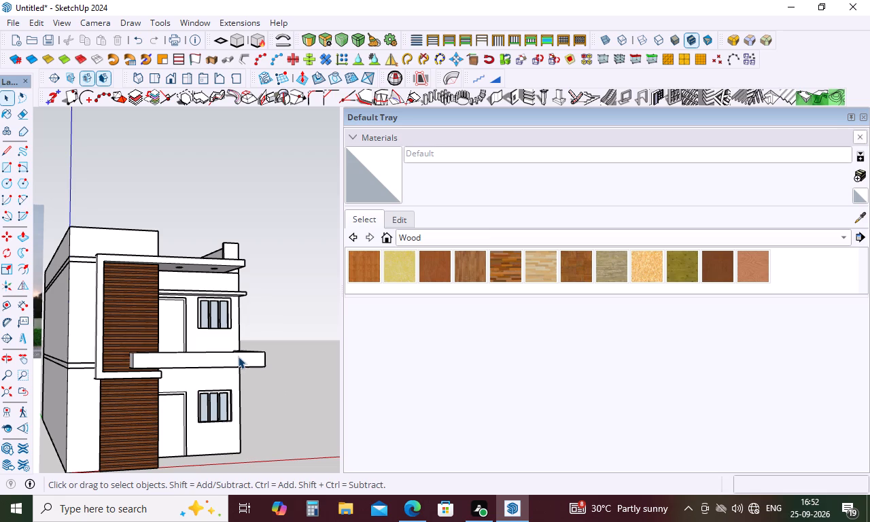
{"action": "left_click", "coordinate": [97, 264]}
{"action": "triple_click", "coordinate": [97, 264]}
{"action": "triple_click", "coordinate": [97, 264]}
{"action": "triple_click", "coordinate": [97, 264]}
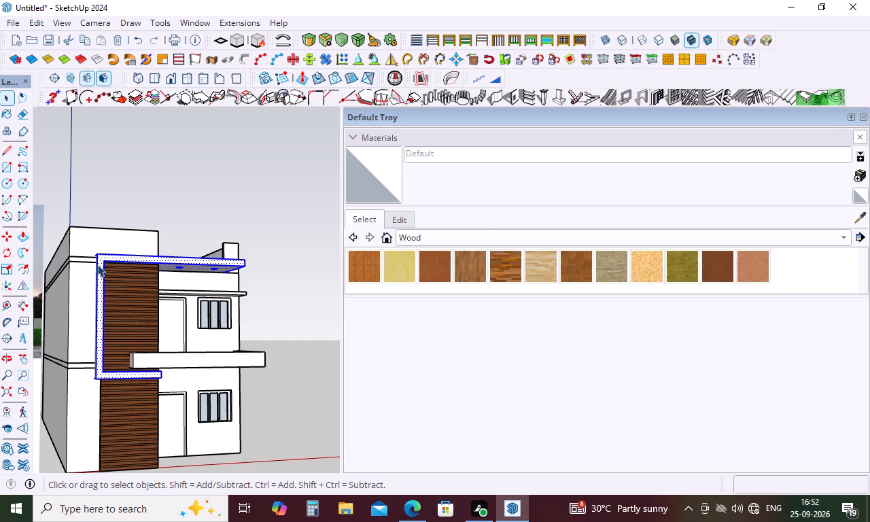
{"action": "left_click", "coordinate": [97, 264]}
{"action": "right_click", "coordinate": [97, 264]}
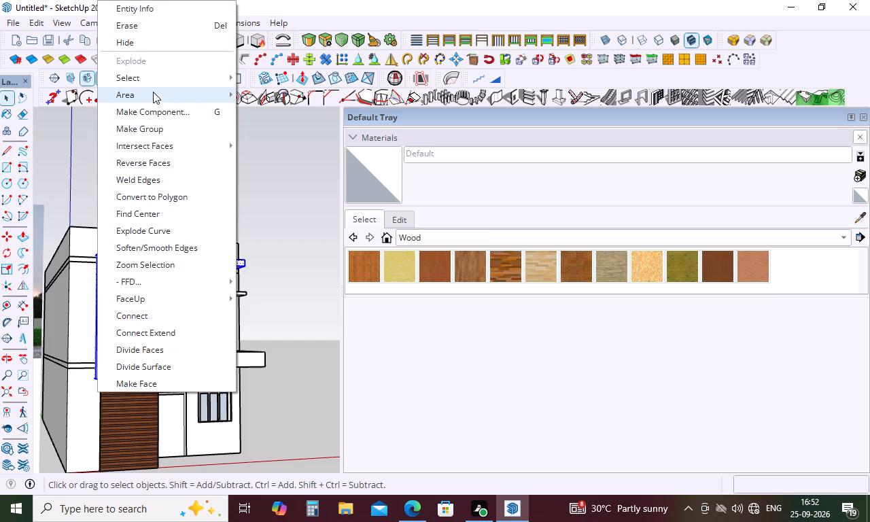
{"action": "left_click", "coordinate": [167, 130]}
{"action": "left_click", "coordinate": [300, 232]}
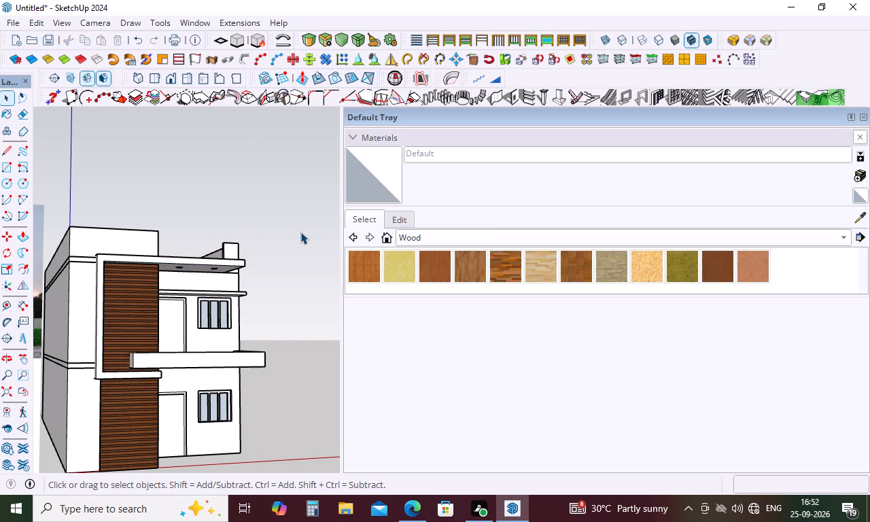
Move the C-shaped frame group out in front, well clear of the house, by about 94' 8 5/8".
{"action": "key", "text": "m"}
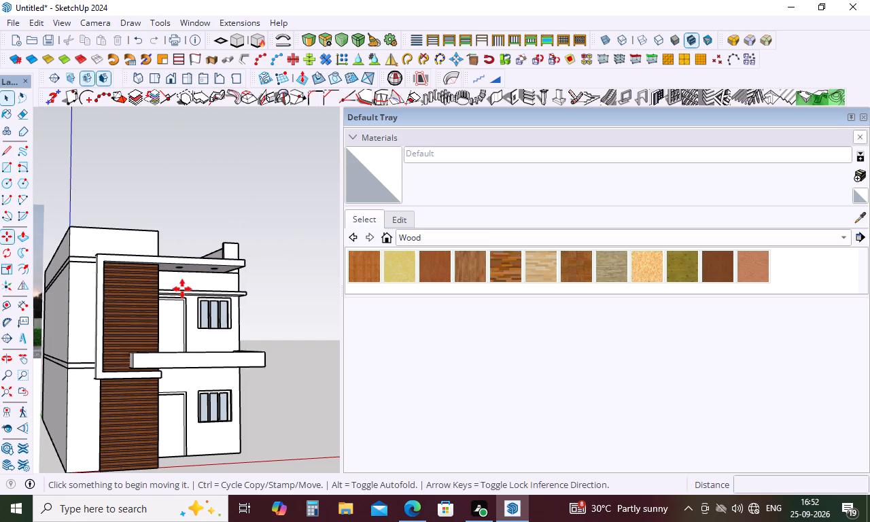
{"action": "middle_click_drag", "start_coordinate": [110, 396], "coordinate": [248, 413]}
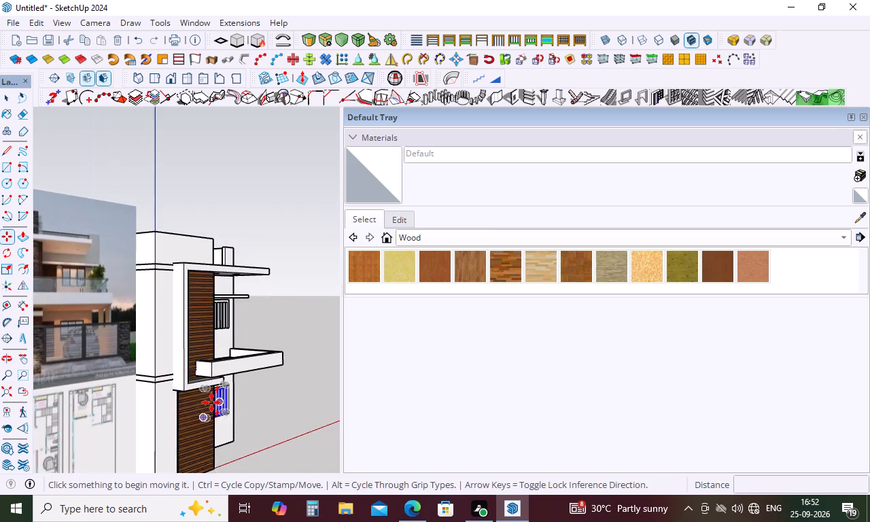
{"action": "scroll", "coordinate": [175, 389], "scroll_direction": "up", "scroll_amount": 9}
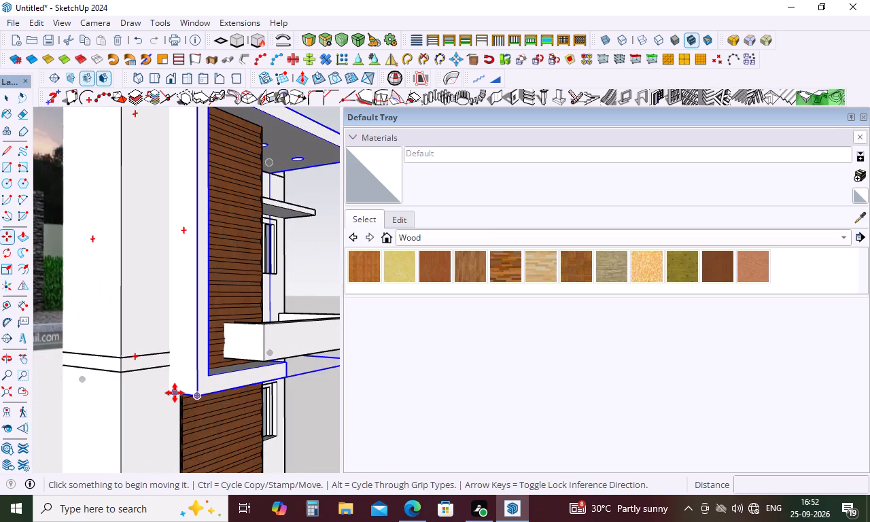
{"action": "left_click", "coordinate": [176, 393]}
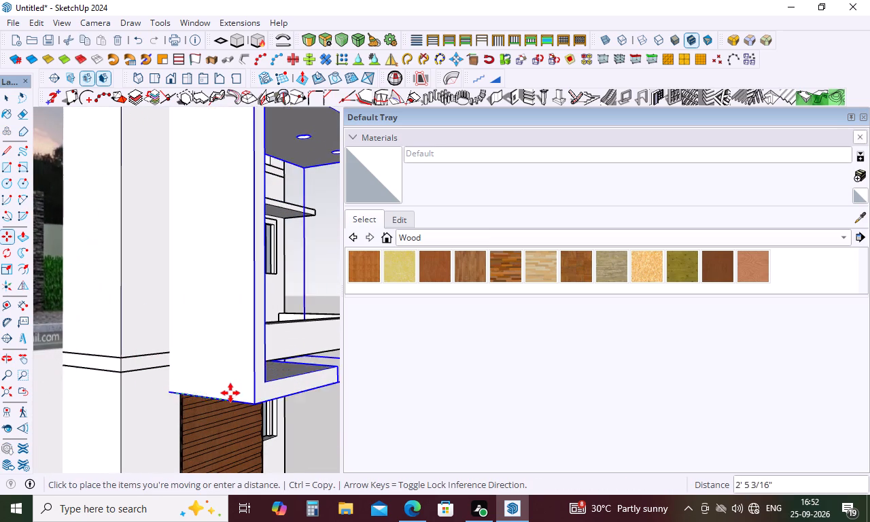
{"action": "scroll", "coordinate": [189, 346], "scroll_direction": "down", "scroll_amount": 13}
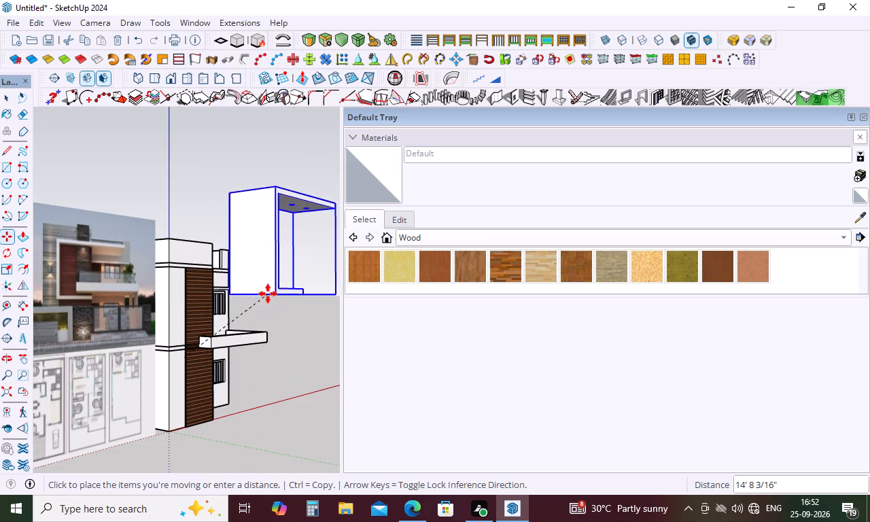
{"action": "scroll", "coordinate": [219, 305], "scroll_direction": "down", "scroll_amount": 8}
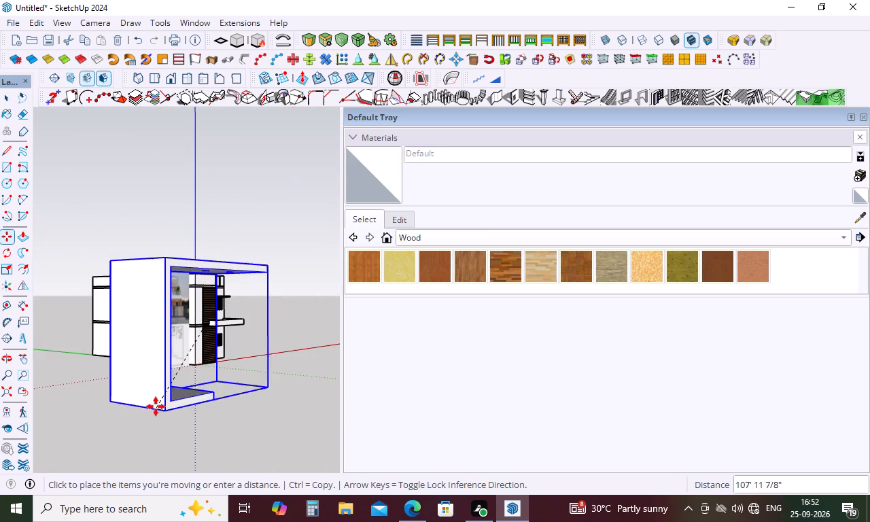
{"action": "middle_click_drag", "start_coordinate": [156, 405], "coordinate": [0, 406]}
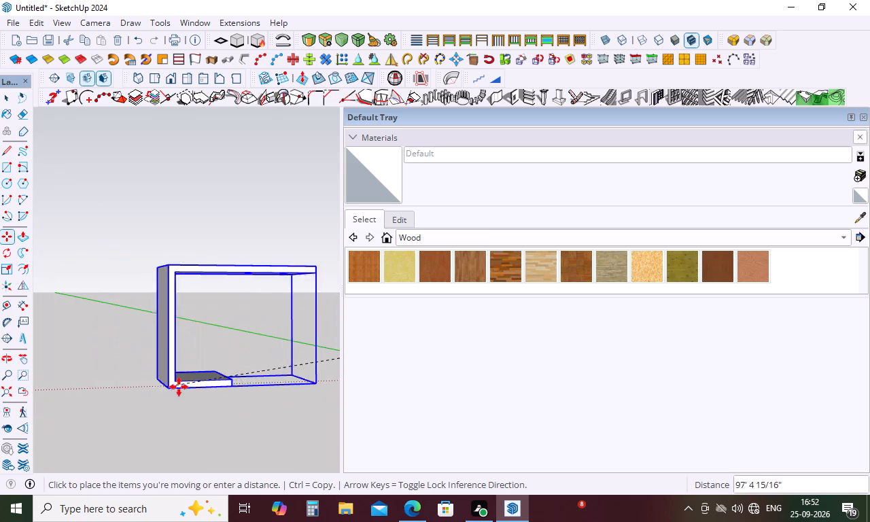
{"action": "left_click", "coordinate": [156, 379]}
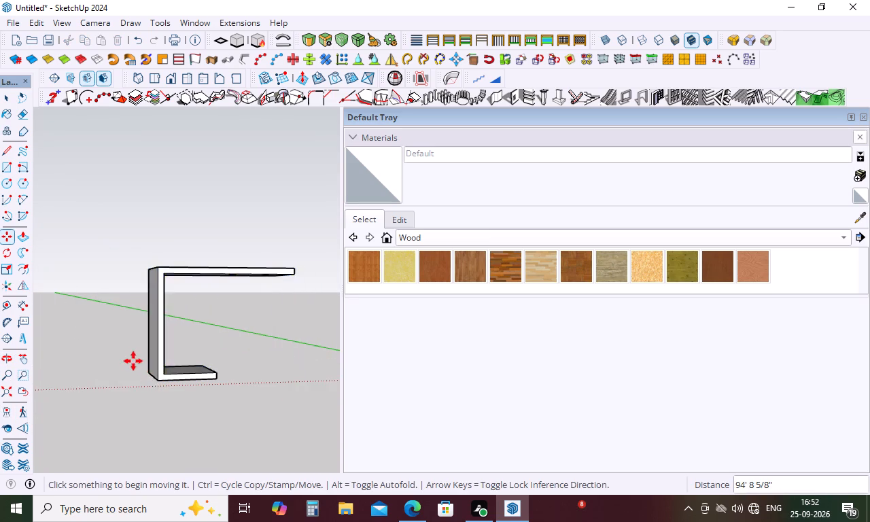
Draw an upright rectangle about 2' 9 1/2" by 13' 11/16", parallel to the front facade, from the balcony parapet's end corner up past the roof parapet.
{"action": "scroll", "coordinate": [133, 360], "scroll_direction": "down", "scroll_amount": 10}
{"action": "scroll", "coordinate": [326, 351], "scroll_direction": "up", "scroll_amount": 9}
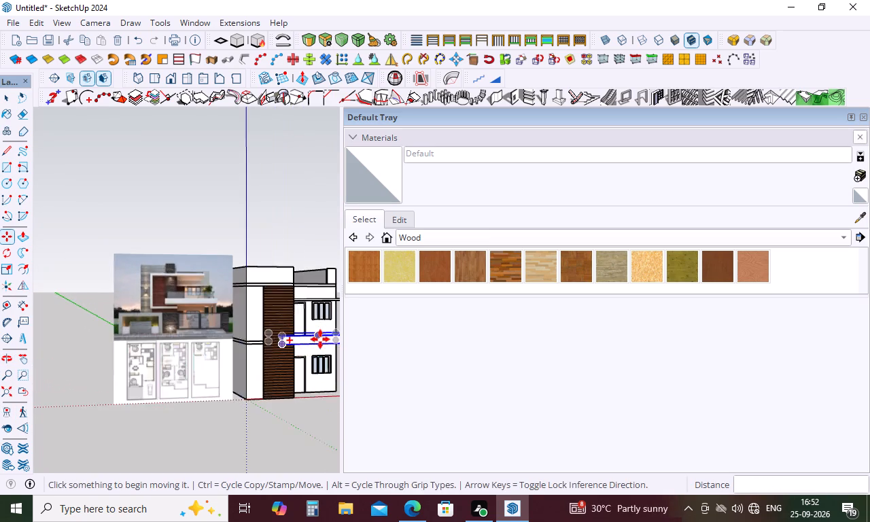
{"action": "scroll", "coordinate": [321, 331], "scroll_direction": "up", "scroll_amount": 10}
{"action": "middle_click_drag", "start_coordinate": [268, 290], "coordinate": [234, 353]}
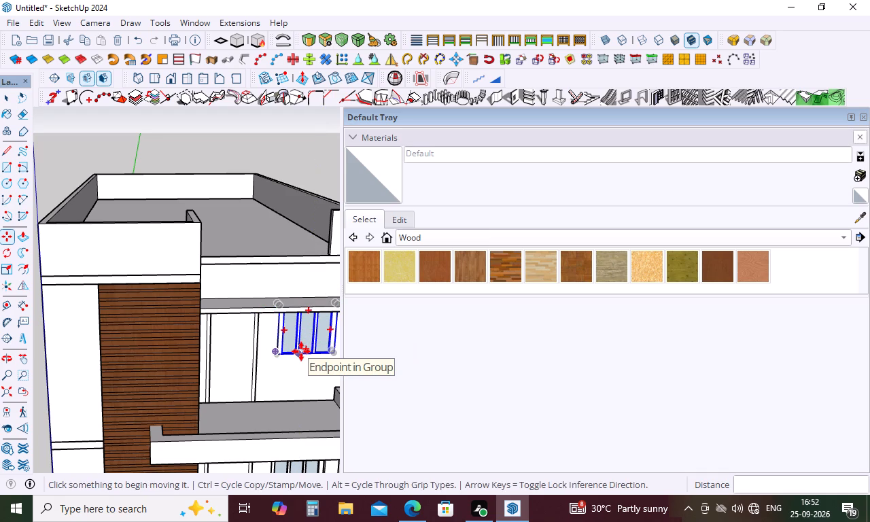
{"action": "key", "text": "r"}
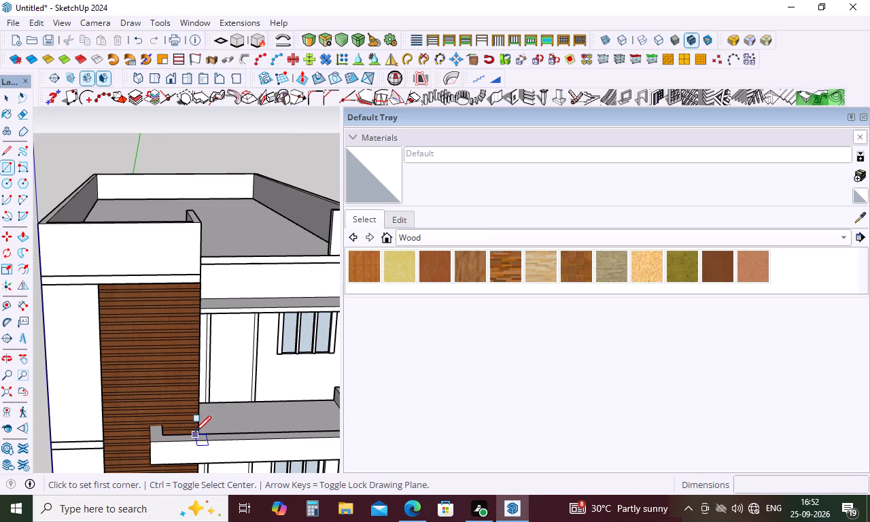
{"action": "middle_click_drag", "start_coordinate": [195, 432], "coordinate": [187, 460]}
{"action": "scroll", "coordinate": [156, 457], "scroll_direction": "up", "scroll_amount": 5}
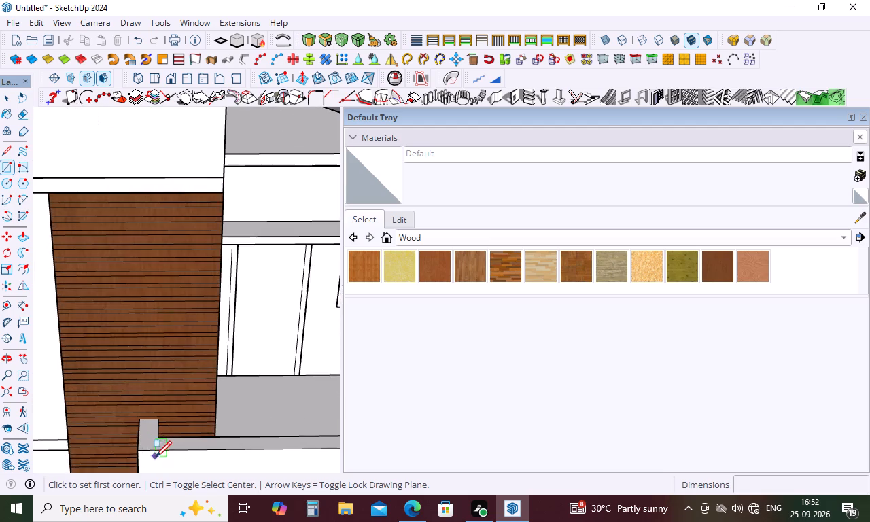
{"action": "scroll", "coordinate": [191, 425], "scroll_direction": "up", "scroll_amount": 3}
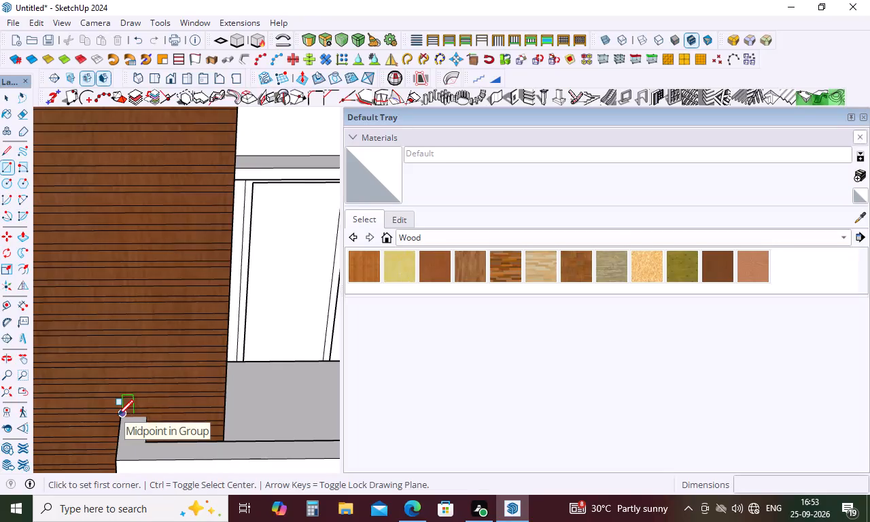
{"action": "left_click", "coordinate": [120, 417]}
{"action": "scroll", "coordinate": [191, 396], "scroll_direction": "down", "scroll_amount": 4}
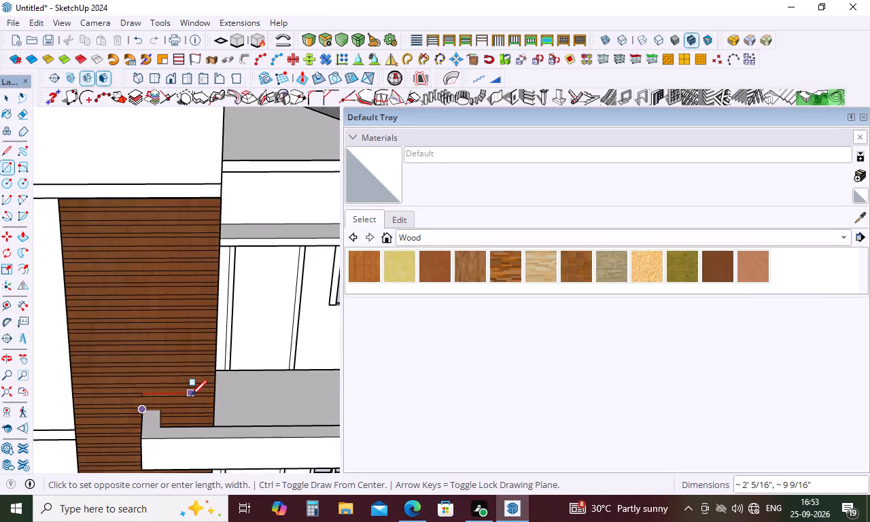
{"action": "scroll", "coordinate": [191, 396], "scroll_direction": "down", "scroll_amount": 4}
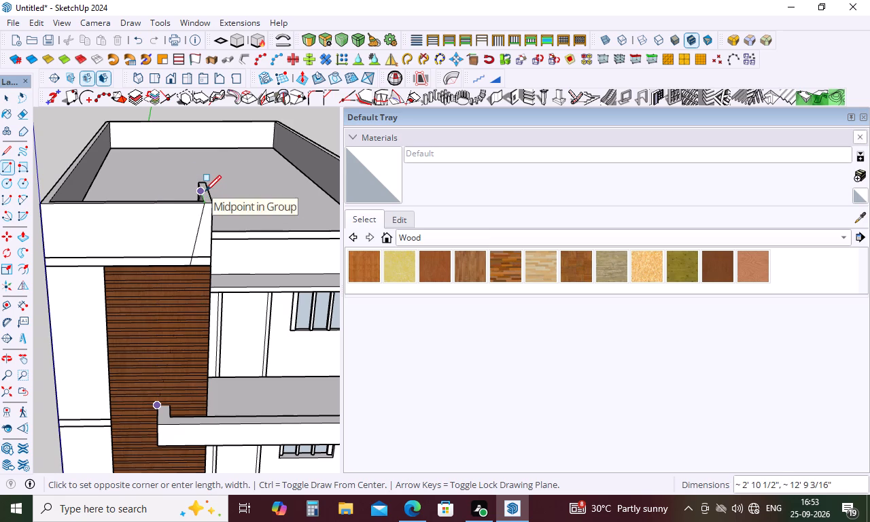
{"action": "key", "text": "Up"}
{"action": "key", "text": "Up"}
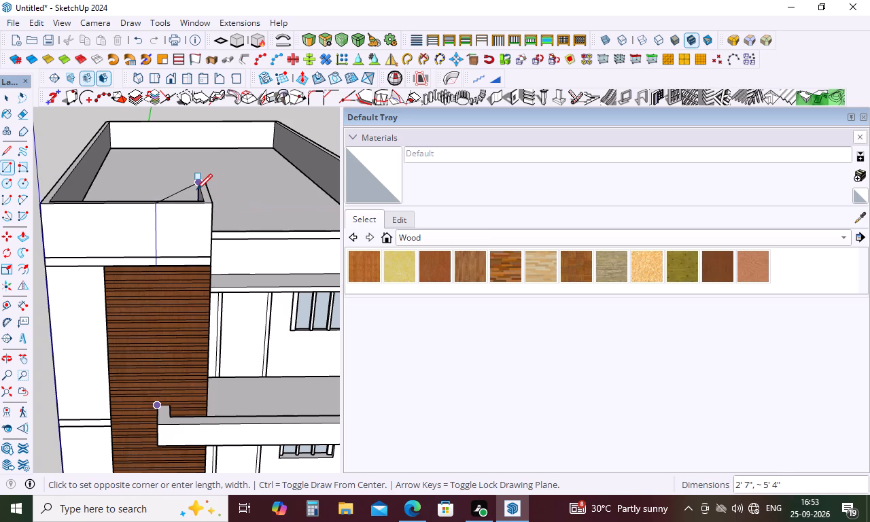
{"action": "key", "text": "Up"}
{"action": "key", "text": "Up"}
{"action": "key", "text": "Left"}
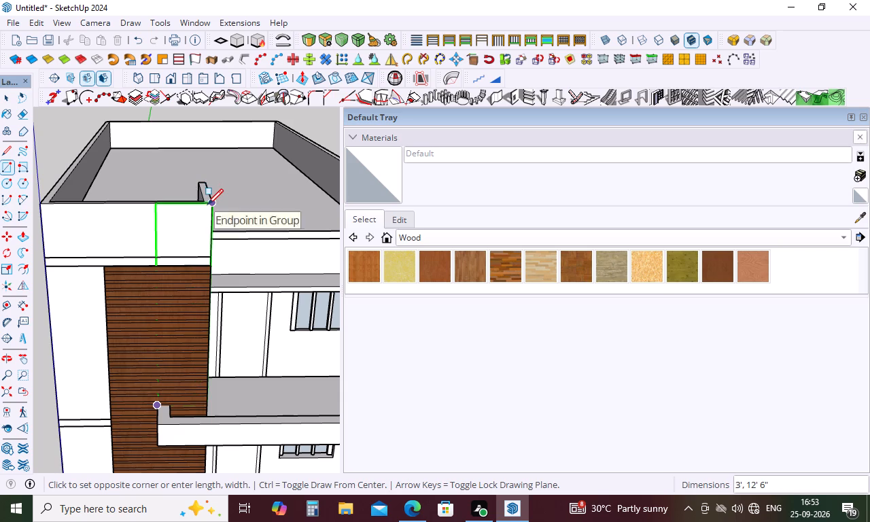
{"action": "middle_click_drag", "start_coordinate": [207, 205], "coordinate": [239, 138]}
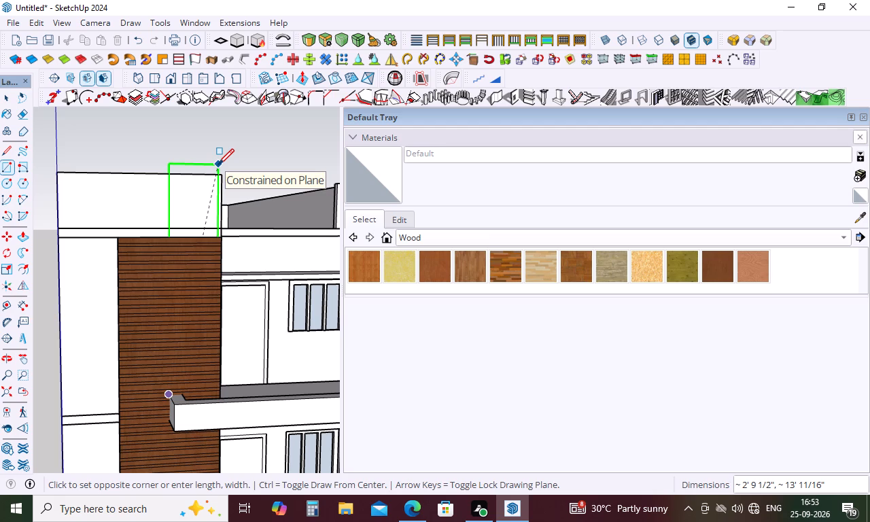
{"action": "left_click", "coordinate": [218, 164]}
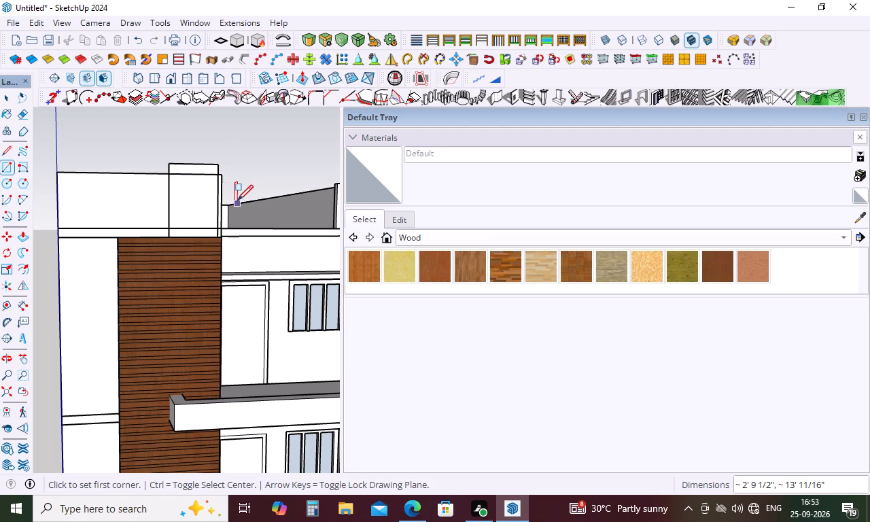
Push/Pull the tall rectangle beside the wood cladding into a thin panel about 3 7/8" thick.
{"action": "key", "text": "p"}
{"action": "left_click", "coordinate": [198, 207]}
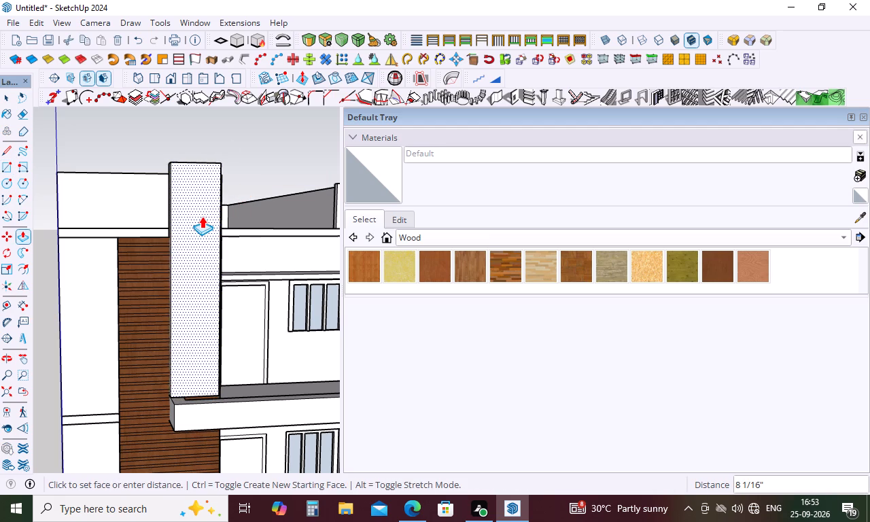
{"action": "middle_click_drag", "start_coordinate": [202, 216], "coordinate": [302, 250]}
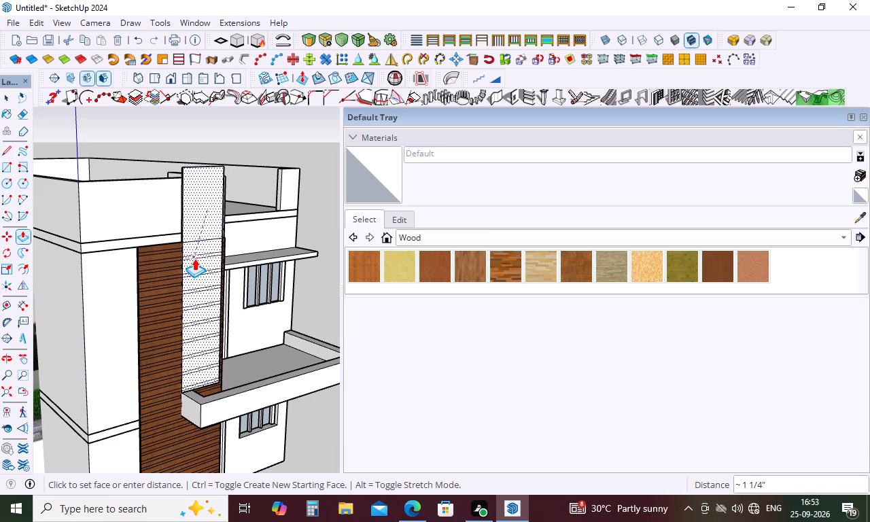
{"action": "left_click", "coordinate": [196, 260]}
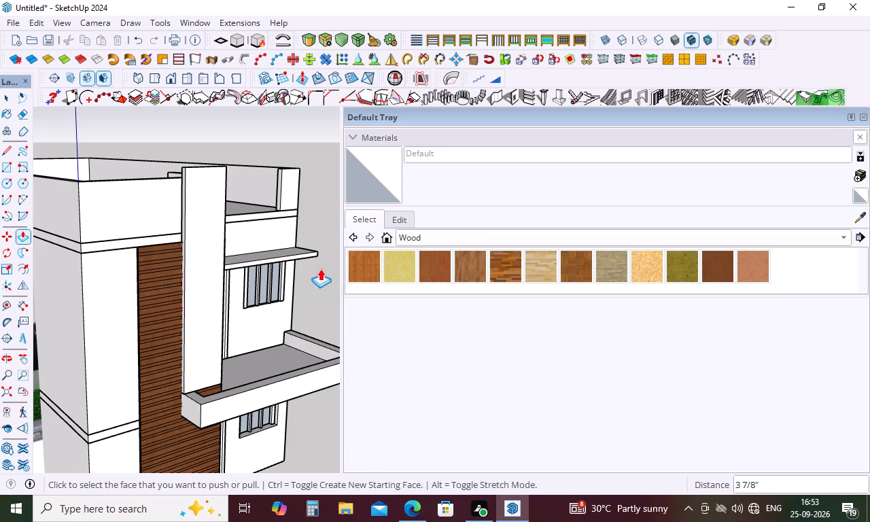
Make a group of the whole tall thin panel standing on the balcony parapet's end.
{"action": "key", "text": "space"}
{"action": "triple_click", "coordinate": [205, 296]}
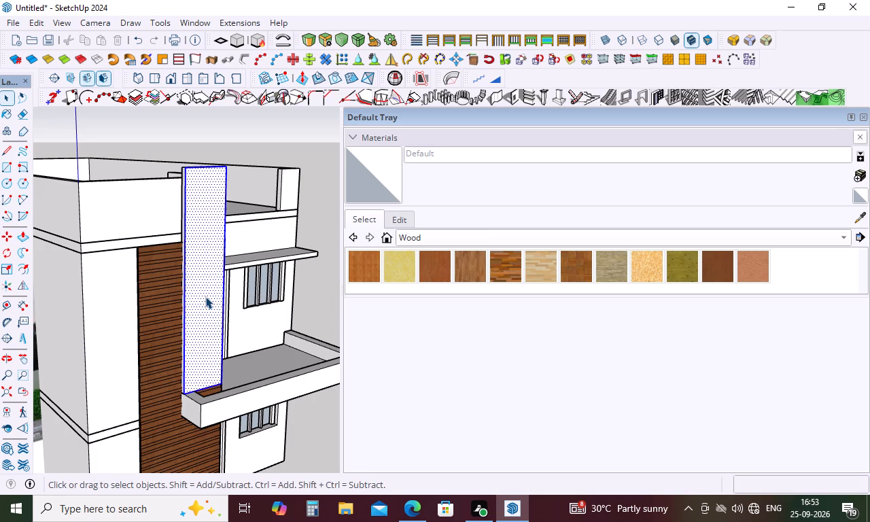
{"action": "double_click", "coordinate": [205, 296]}
{"action": "right_click", "coordinate": [205, 296]}
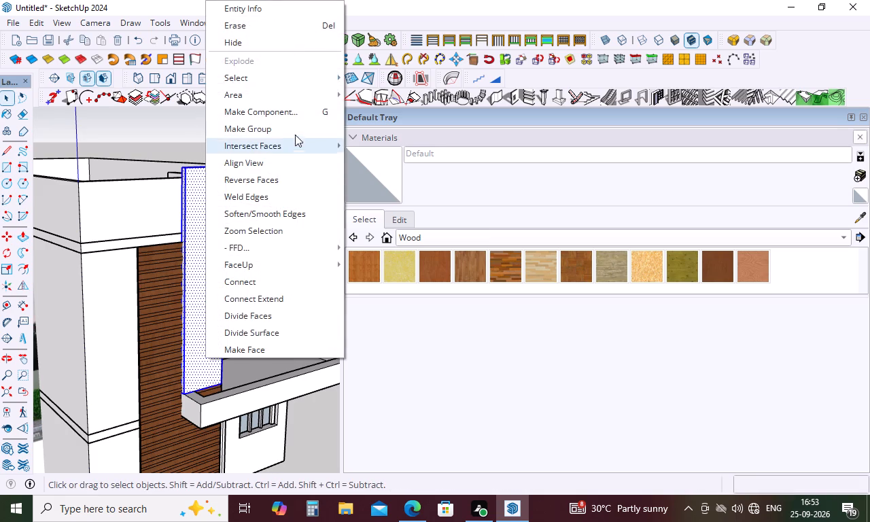
{"action": "left_click", "coordinate": [290, 127]}
{"action": "left_click", "coordinate": [190, 288]}
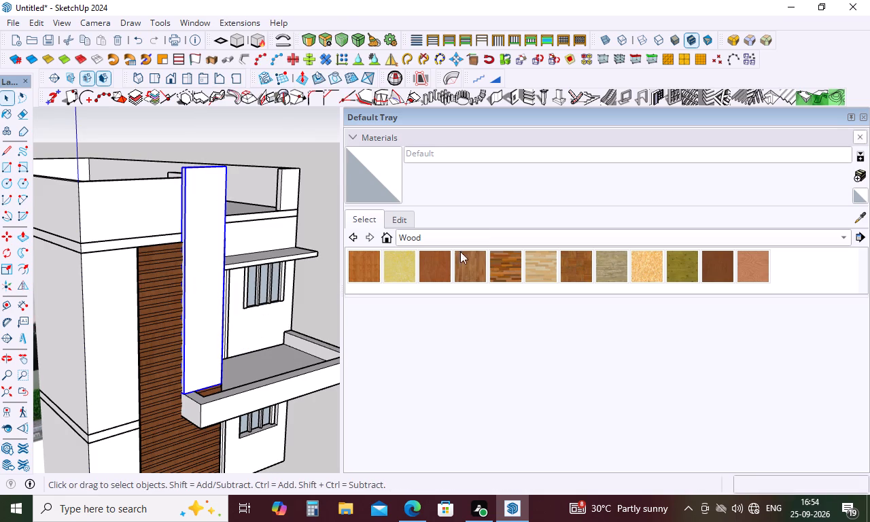
Look through the Brick, Cladding and Siding, Asphalt and Concrete, and 3d Printing material collections for a finish for the tall panel.
{"action": "left_click", "coordinate": [807, 236]}
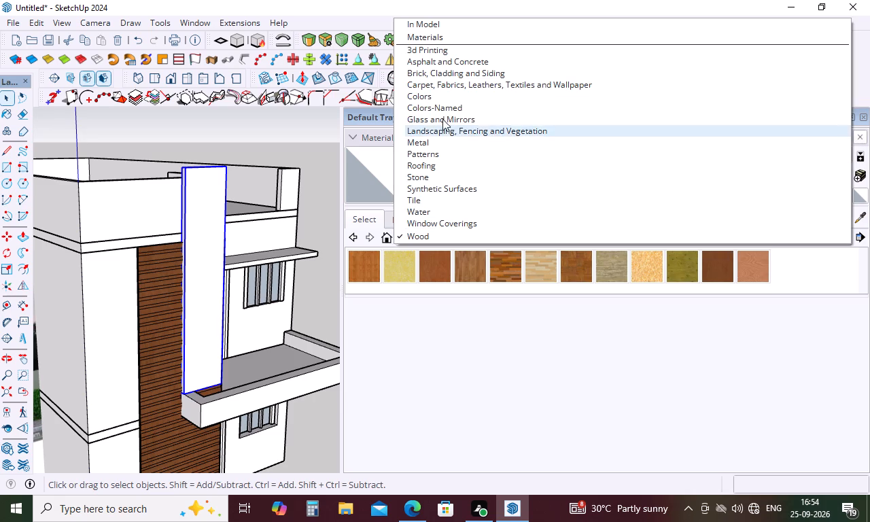
{"action": "left_click", "coordinate": [432, 73]}
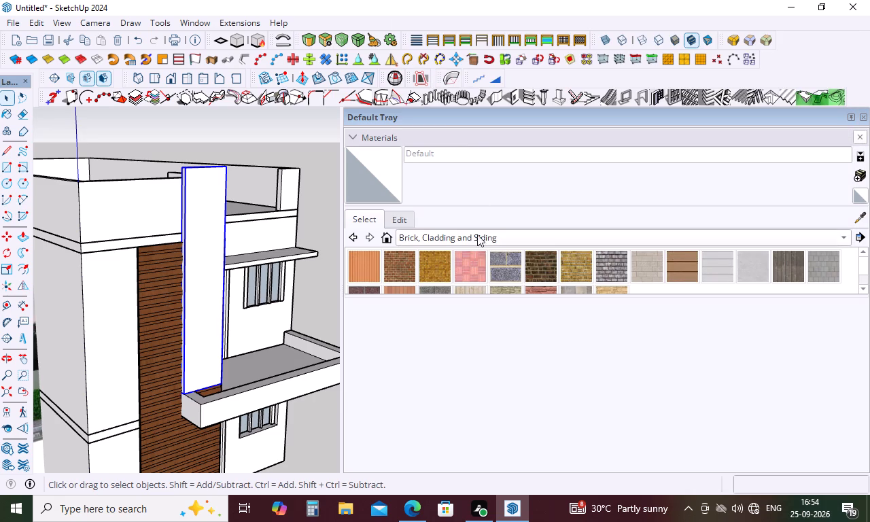
{"action": "scroll", "coordinate": [645, 272], "scroll_direction": "down", "scroll_amount": 3}
{"action": "scroll", "coordinate": [645, 272], "scroll_direction": "up", "scroll_amount": 3}
{"action": "scroll", "coordinate": [551, 254], "scroll_direction": "down", "scroll_amount": 3}
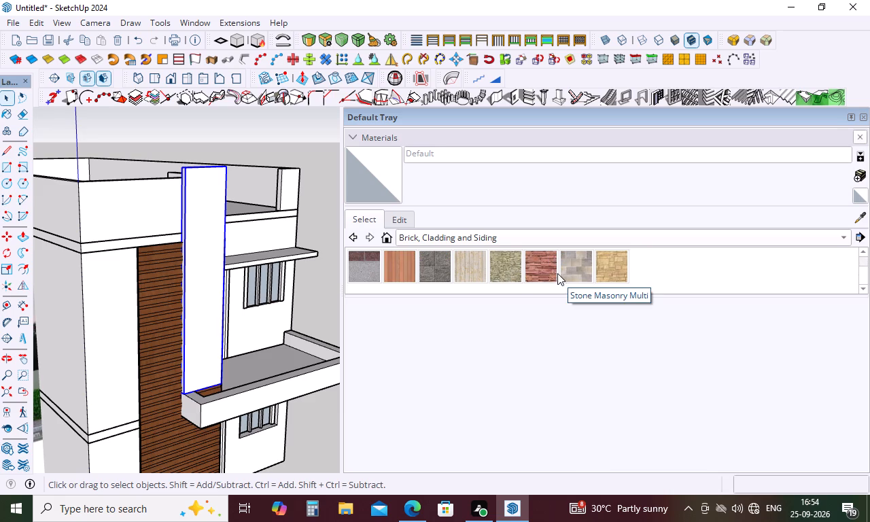
{"action": "scroll", "coordinate": [557, 273], "scroll_direction": "up", "scroll_amount": 4}
{"action": "left_click", "coordinate": [578, 240]}
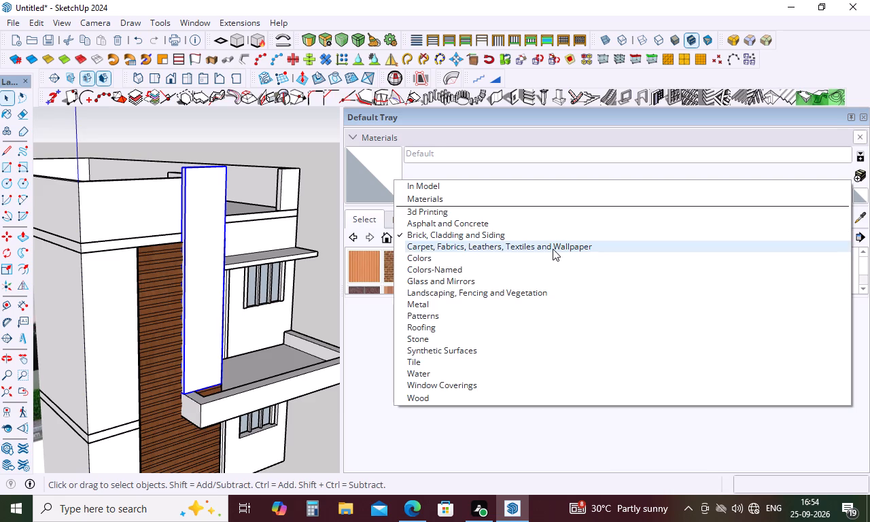
{"action": "left_click", "coordinate": [451, 222]}
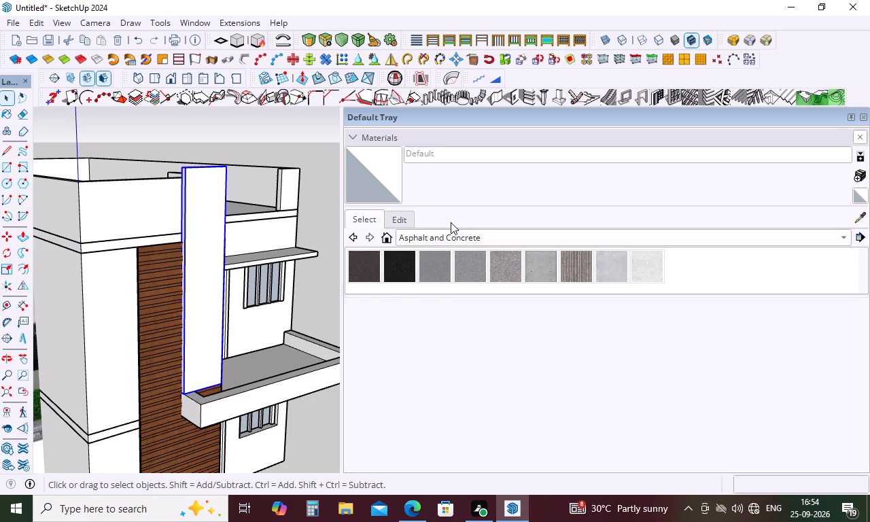
{"action": "left_click", "coordinate": [470, 240]}
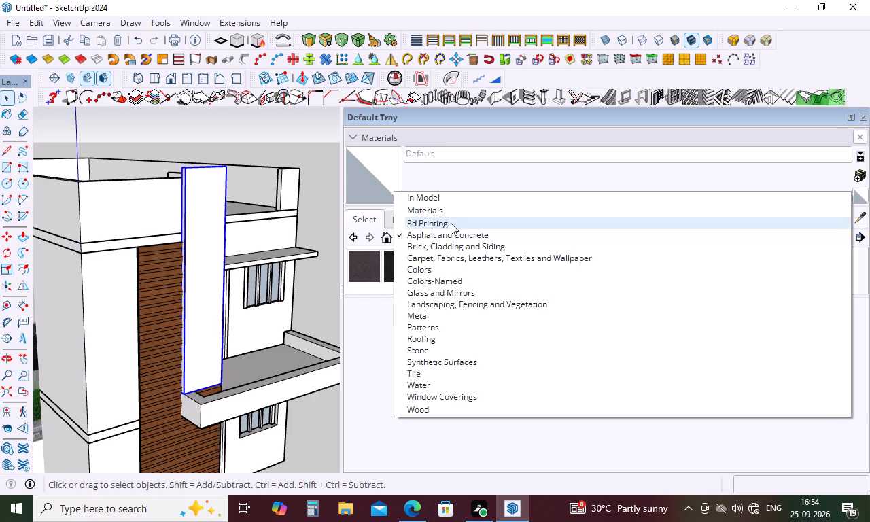
{"action": "left_click", "coordinate": [447, 211]}
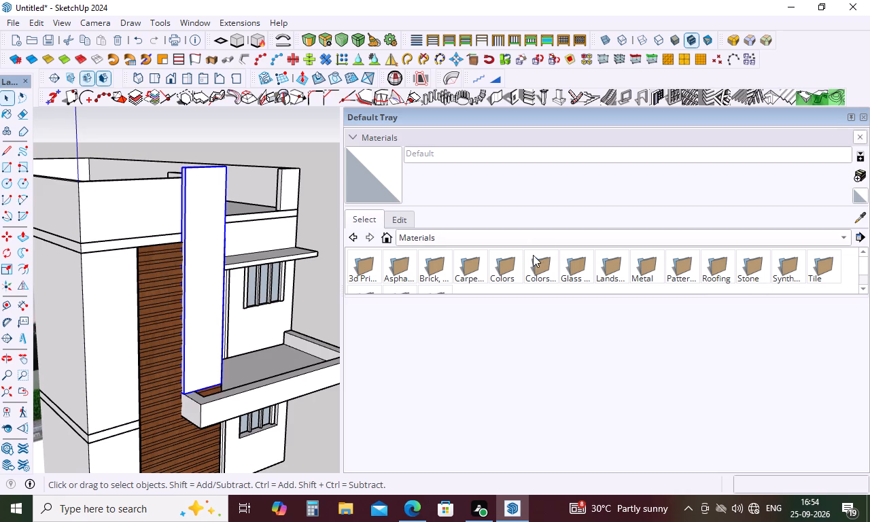
{"action": "left_click", "coordinate": [544, 242]}
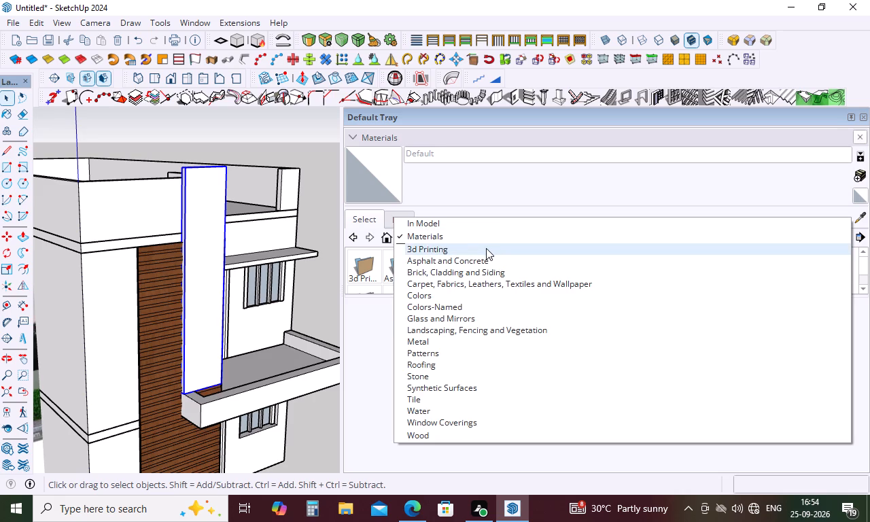
{"action": "left_click", "coordinate": [486, 248]}
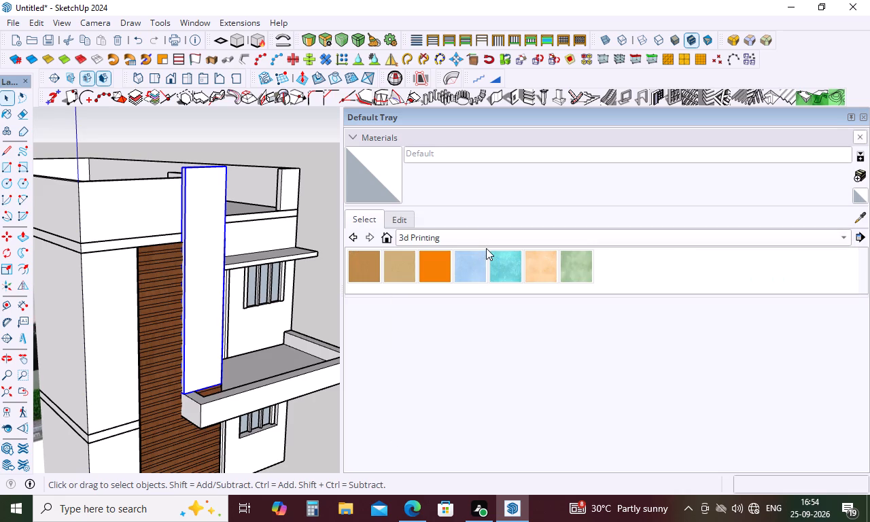
{"action": "left_click", "coordinate": [504, 240]}
{"action": "left_click", "coordinate": [495, 245]}
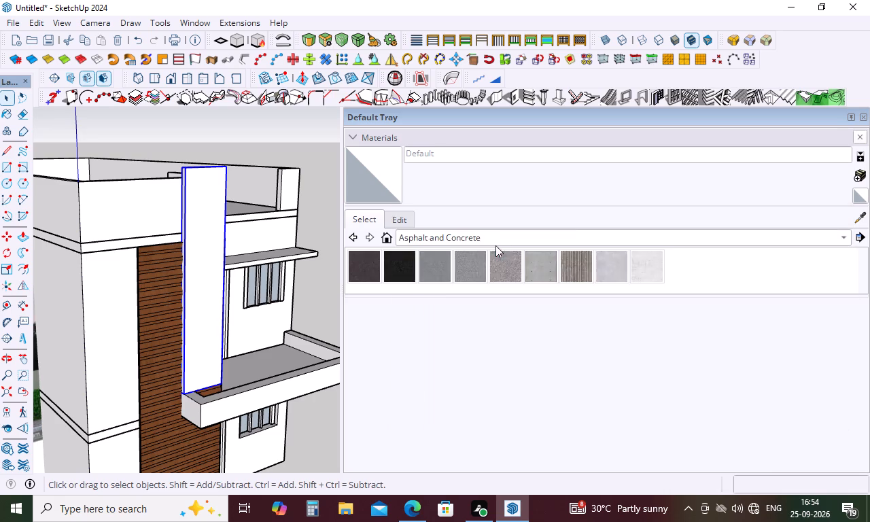
Paint the tall panel group with Carpet Berber Multi from the Carpet, Fabrics, Leathers, Textiles and Wallpaper collection.
{"action": "left_click", "coordinate": [504, 239]}
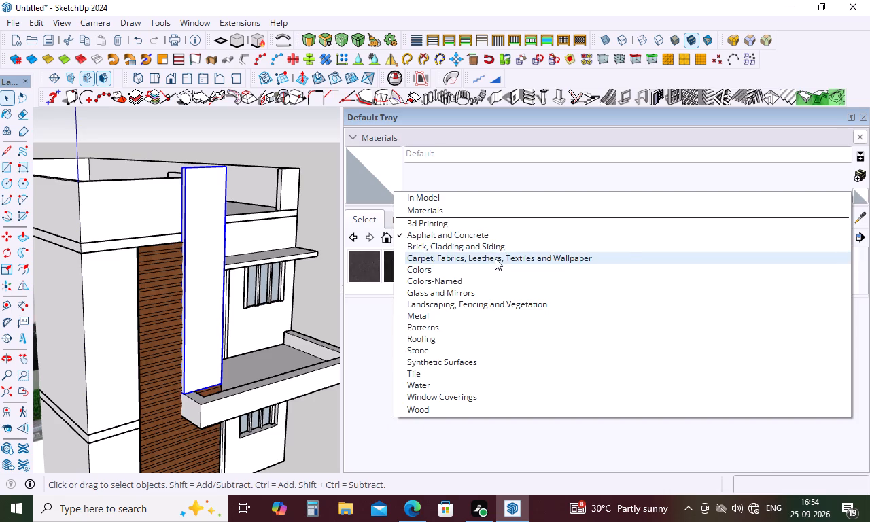
{"action": "left_click", "coordinate": [495, 258]}
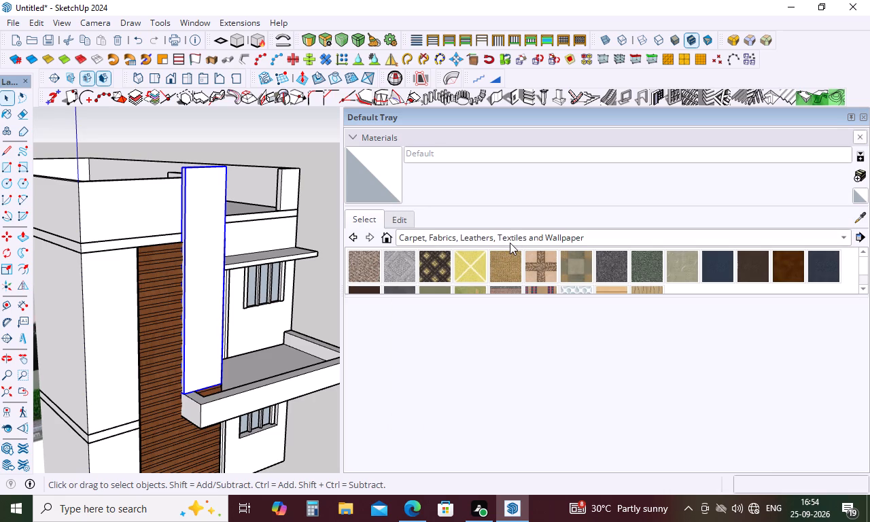
{"action": "scroll", "coordinate": [509, 258], "scroll_direction": "down", "scroll_amount": 3}
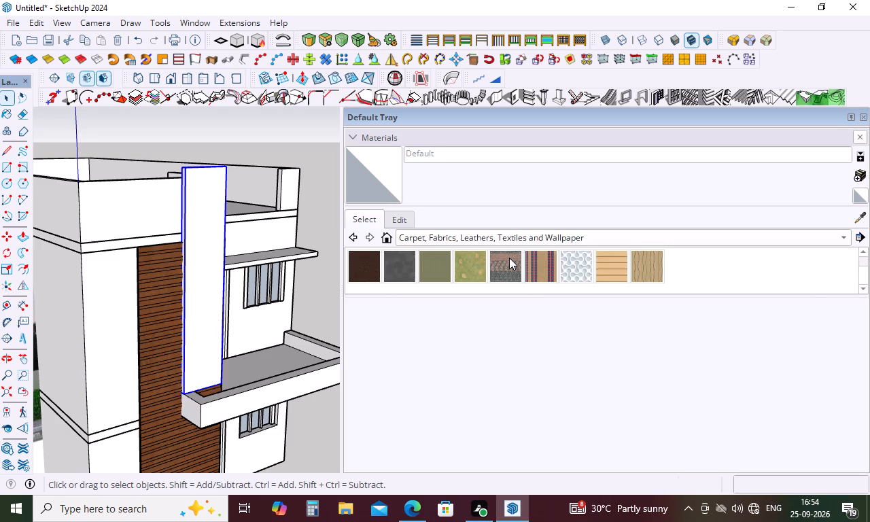
{"action": "scroll", "coordinate": [504, 266], "scroll_direction": "up", "scroll_amount": 3}
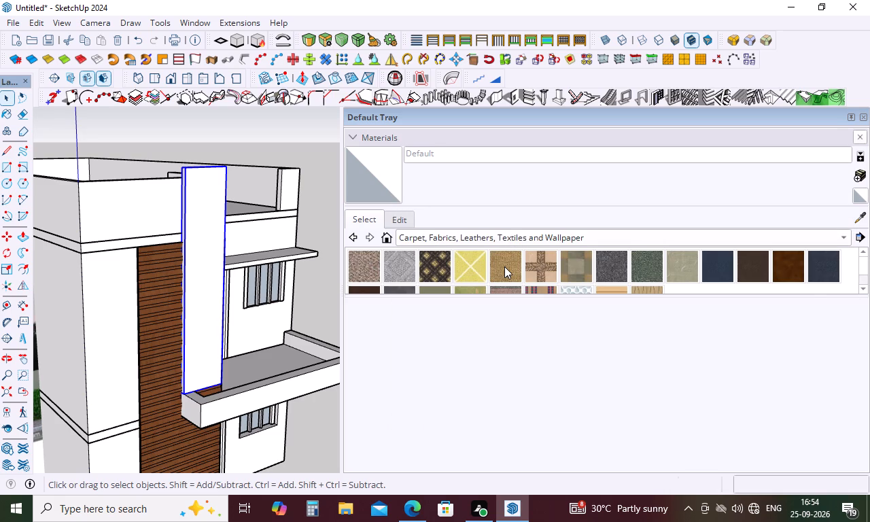
{"action": "left_click", "coordinate": [371, 267]}
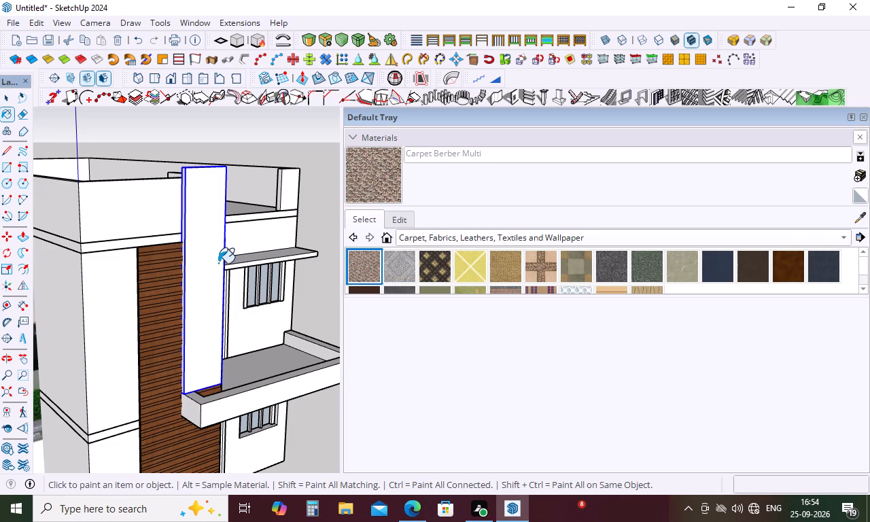
{"action": "left_click", "coordinate": [214, 263]}
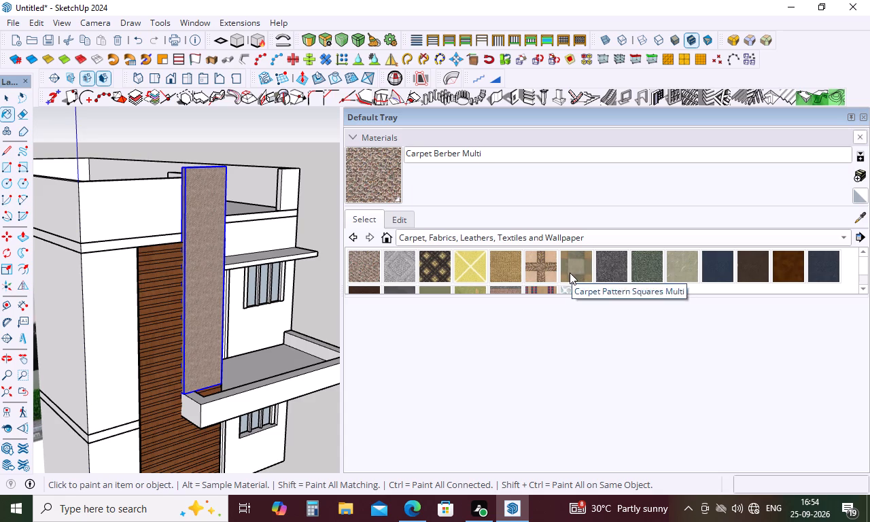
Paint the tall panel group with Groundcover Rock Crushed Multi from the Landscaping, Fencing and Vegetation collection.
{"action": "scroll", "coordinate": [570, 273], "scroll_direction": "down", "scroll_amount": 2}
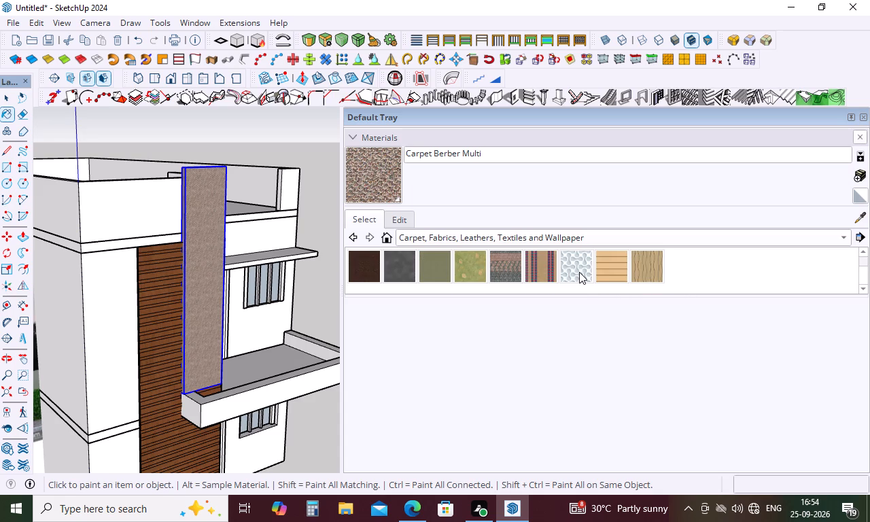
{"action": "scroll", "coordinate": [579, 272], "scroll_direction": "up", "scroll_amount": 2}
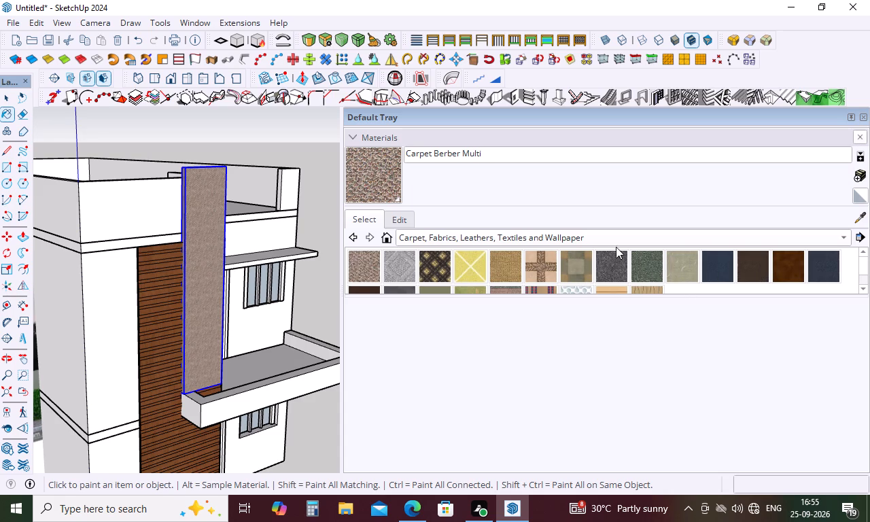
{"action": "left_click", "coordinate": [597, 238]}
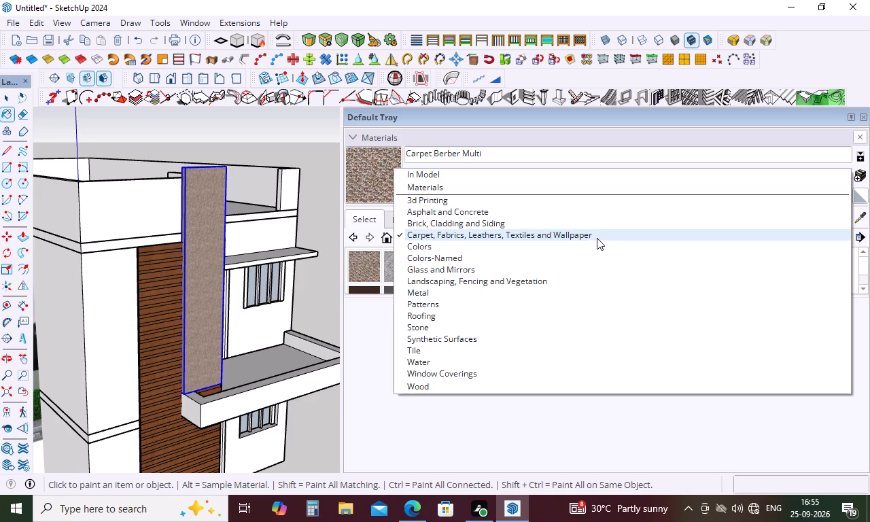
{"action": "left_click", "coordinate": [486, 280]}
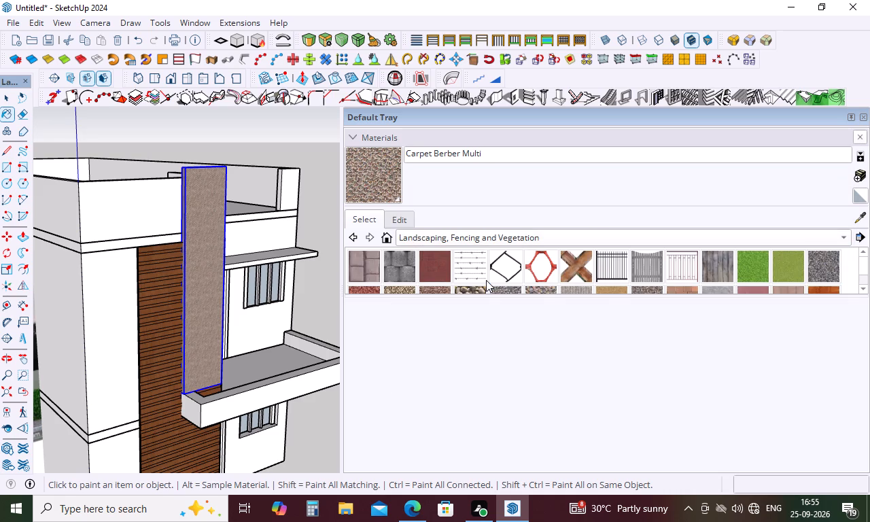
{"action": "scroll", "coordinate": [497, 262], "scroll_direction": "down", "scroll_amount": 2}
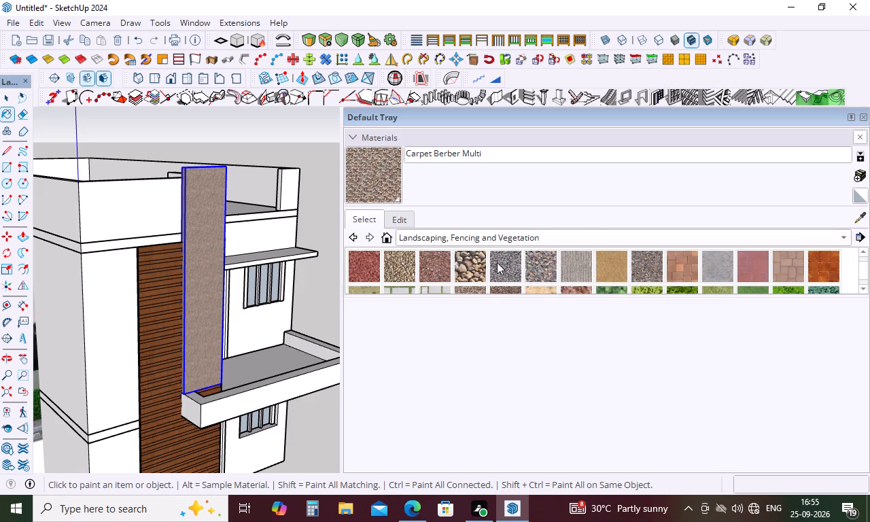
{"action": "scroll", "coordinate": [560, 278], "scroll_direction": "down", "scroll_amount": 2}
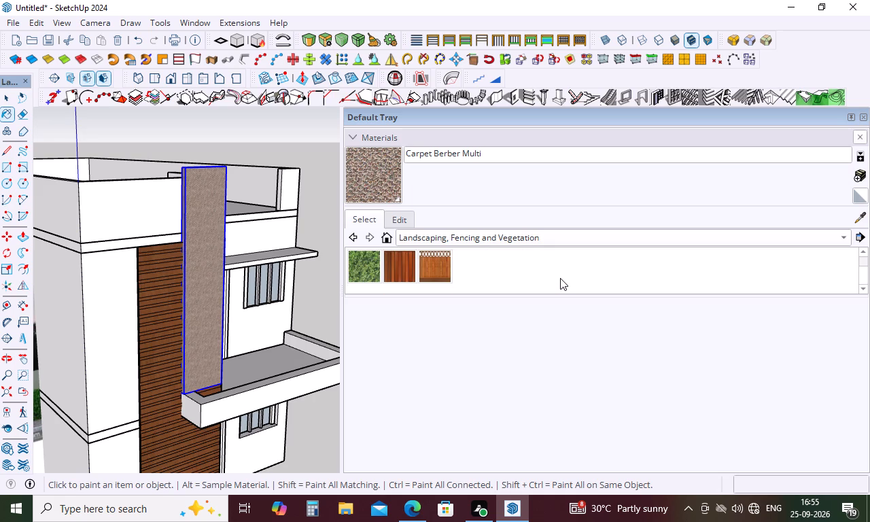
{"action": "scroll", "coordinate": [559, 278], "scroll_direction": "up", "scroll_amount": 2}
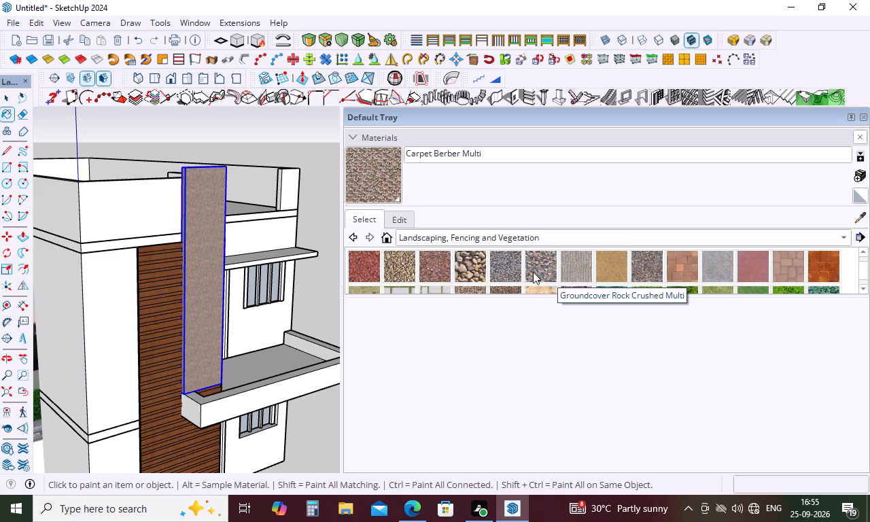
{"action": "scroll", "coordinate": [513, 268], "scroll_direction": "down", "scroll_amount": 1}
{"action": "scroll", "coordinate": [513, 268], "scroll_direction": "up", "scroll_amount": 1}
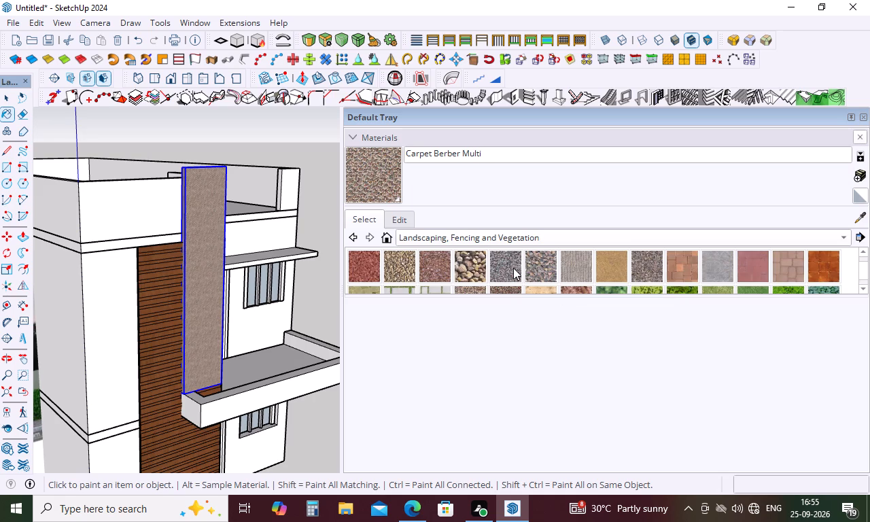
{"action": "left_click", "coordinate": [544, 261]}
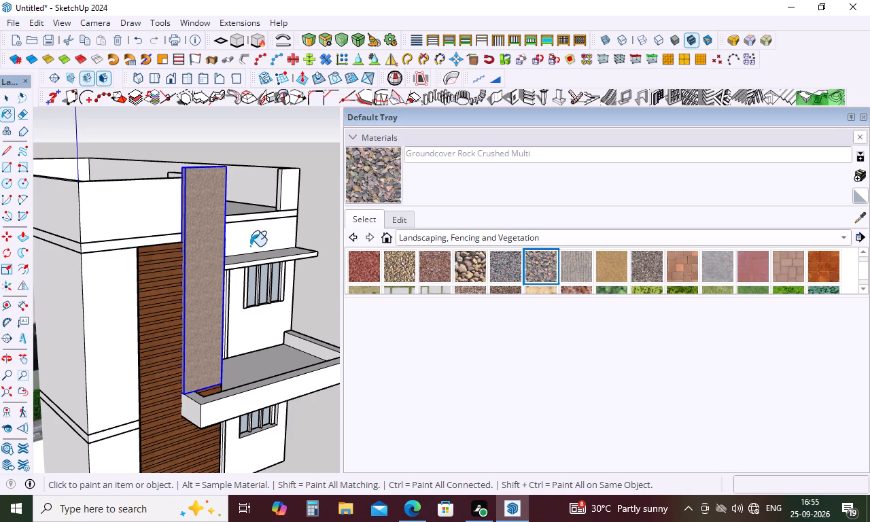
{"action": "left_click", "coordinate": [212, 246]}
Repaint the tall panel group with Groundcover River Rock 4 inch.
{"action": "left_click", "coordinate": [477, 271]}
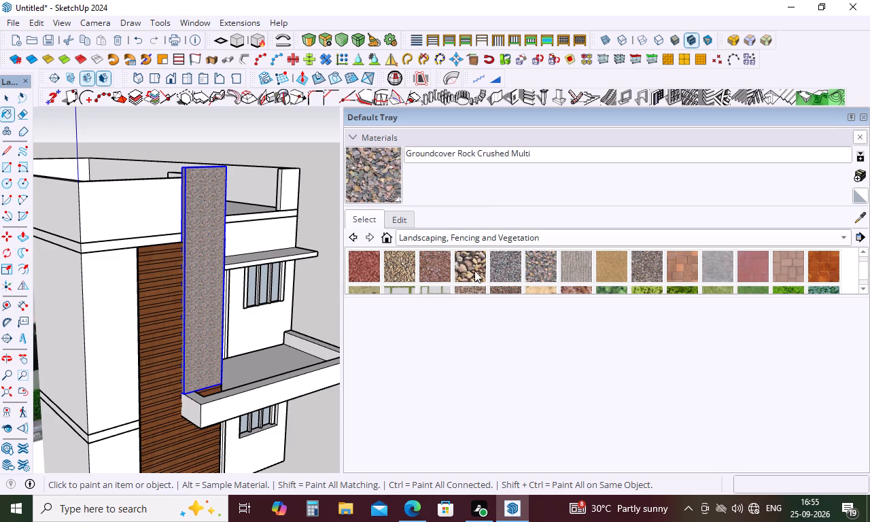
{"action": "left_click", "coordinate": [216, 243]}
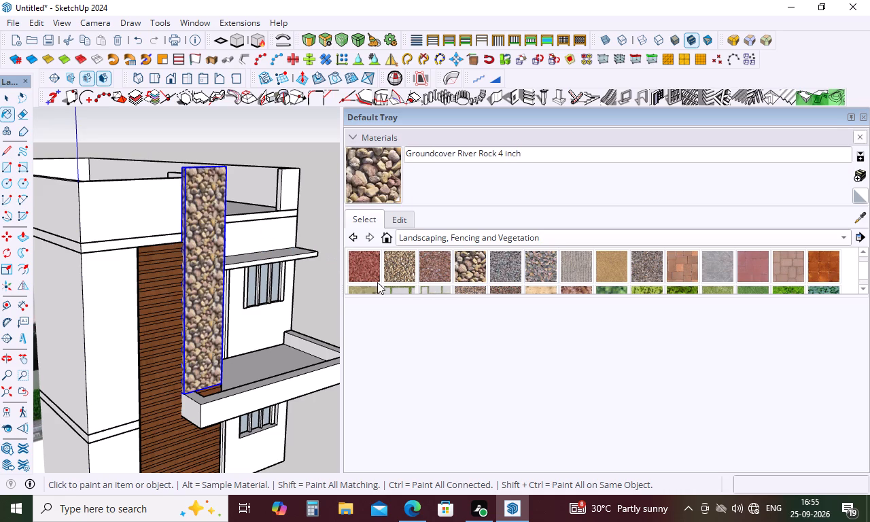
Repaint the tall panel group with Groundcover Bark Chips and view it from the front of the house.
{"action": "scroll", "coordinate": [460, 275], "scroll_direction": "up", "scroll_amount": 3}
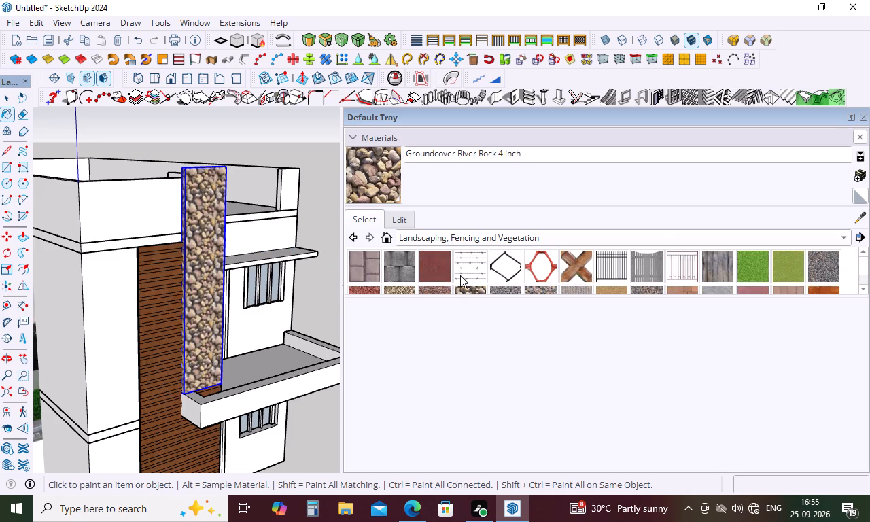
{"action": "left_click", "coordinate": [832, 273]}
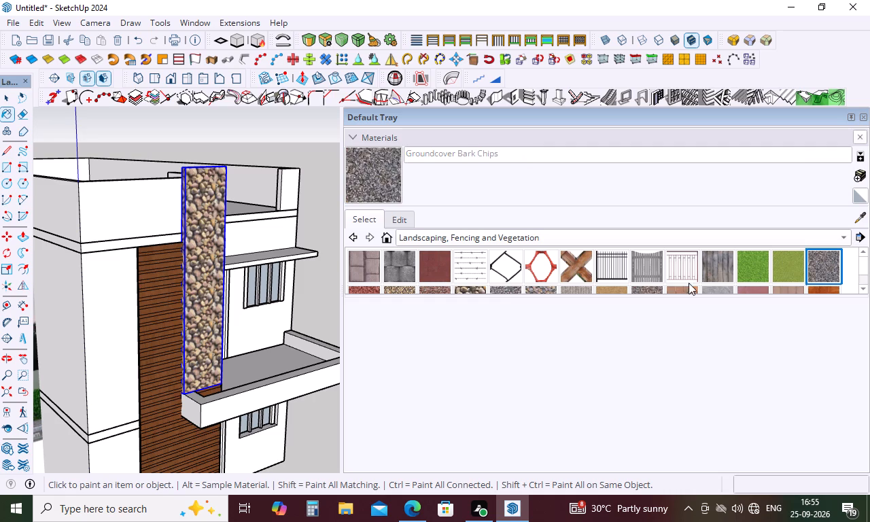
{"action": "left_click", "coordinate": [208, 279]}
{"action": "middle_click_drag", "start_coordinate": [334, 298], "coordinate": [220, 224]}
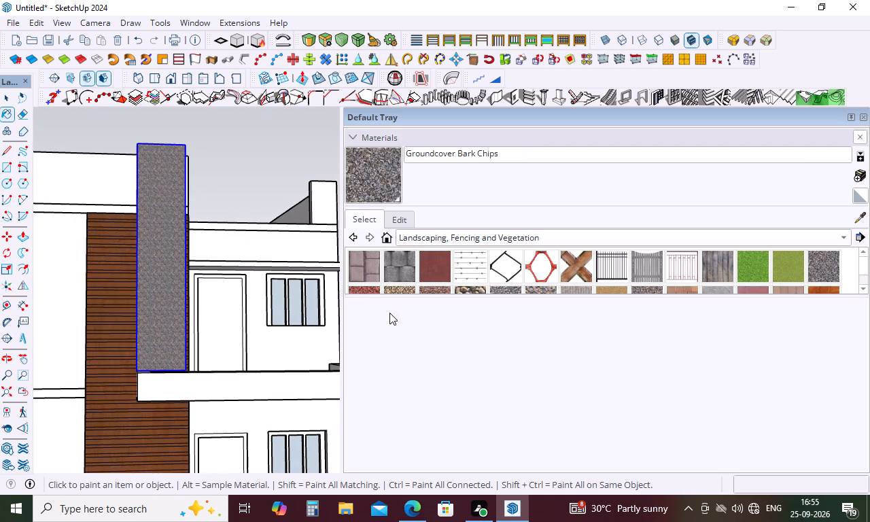
Browse on through the Metal and Patterns collections and paint the tall panel group with Roofing Shingles Variable from the Roofing collection.
{"action": "scroll", "coordinate": [488, 275], "scroll_direction": "down", "scroll_amount": 3}
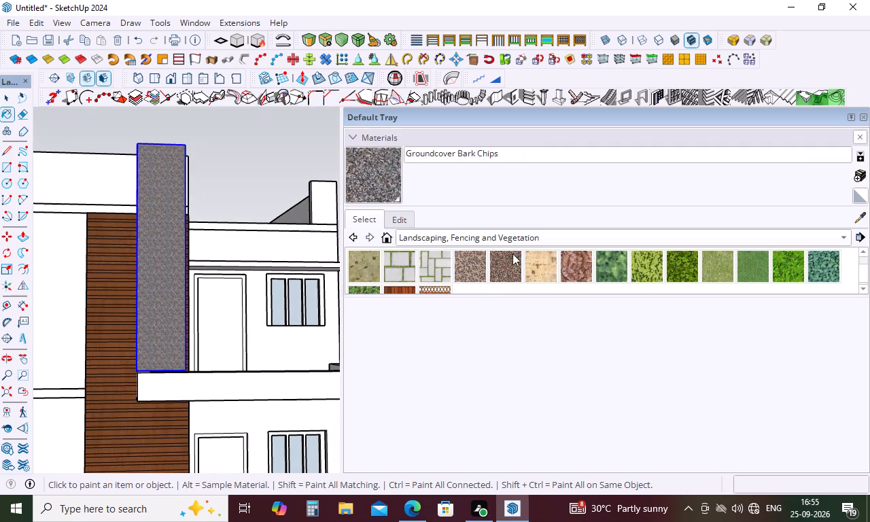
{"action": "left_click", "coordinate": [536, 239]}
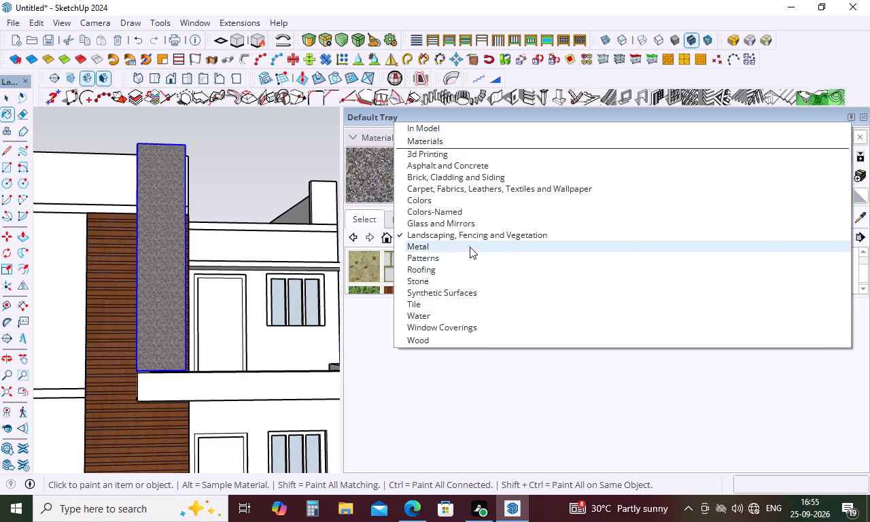
{"action": "left_click", "coordinate": [470, 247]}
{"action": "left_click", "coordinate": [491, 239]}
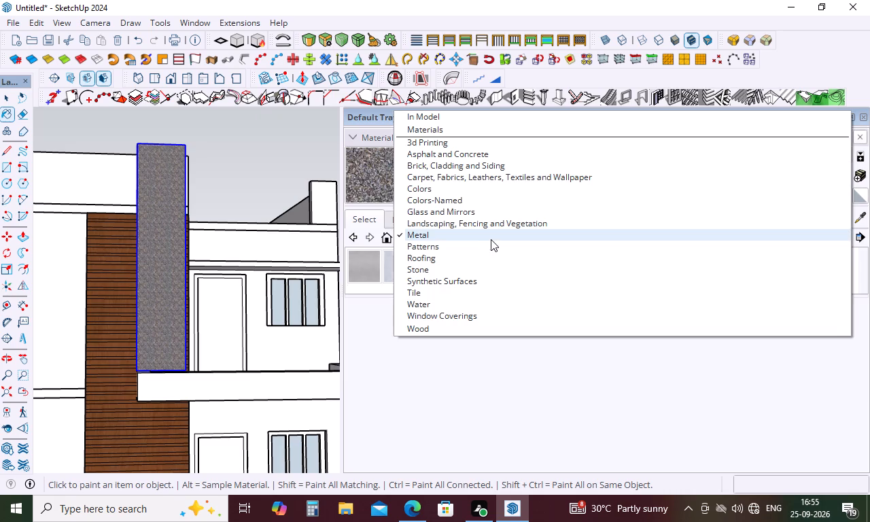
{"action": "left_click", "coordinate": [468, 247]}
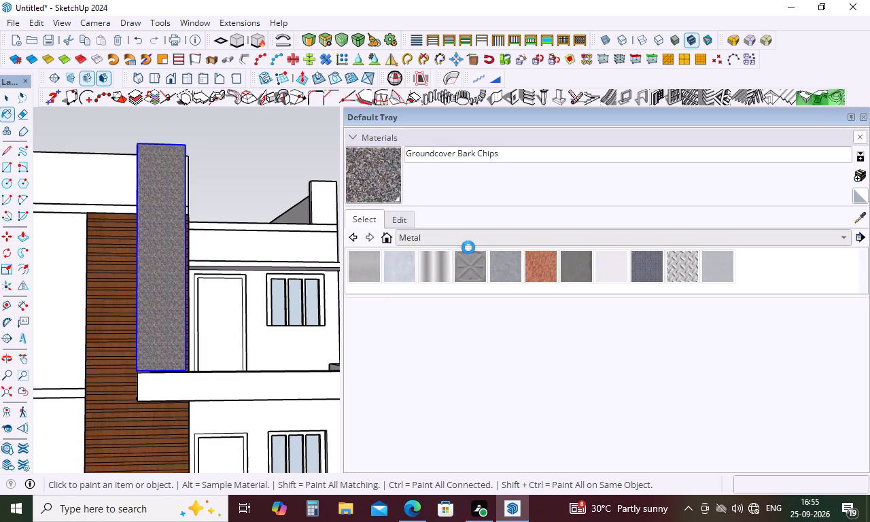
{"action": "scroll", "coordinate": [471, 276], "scroll_direction": "down", "scroll_amount": 7}
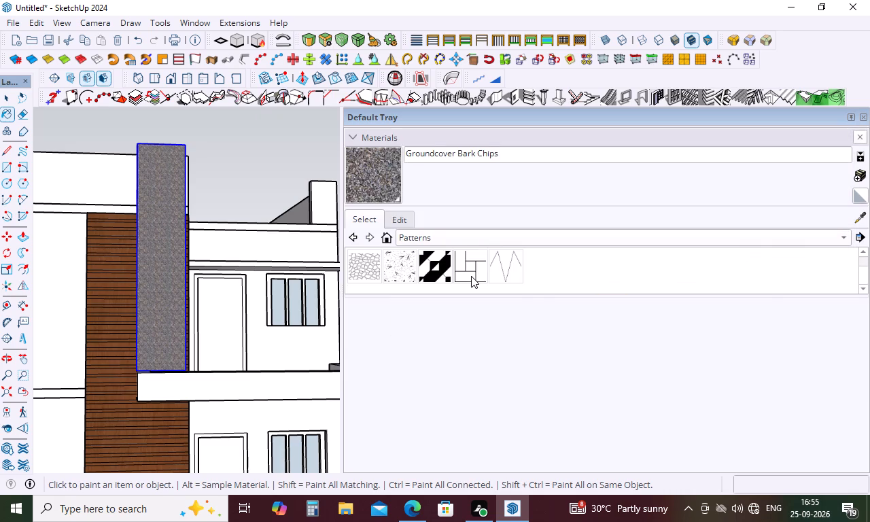
{"action": "left_click", "coordinate": [486, 237]}
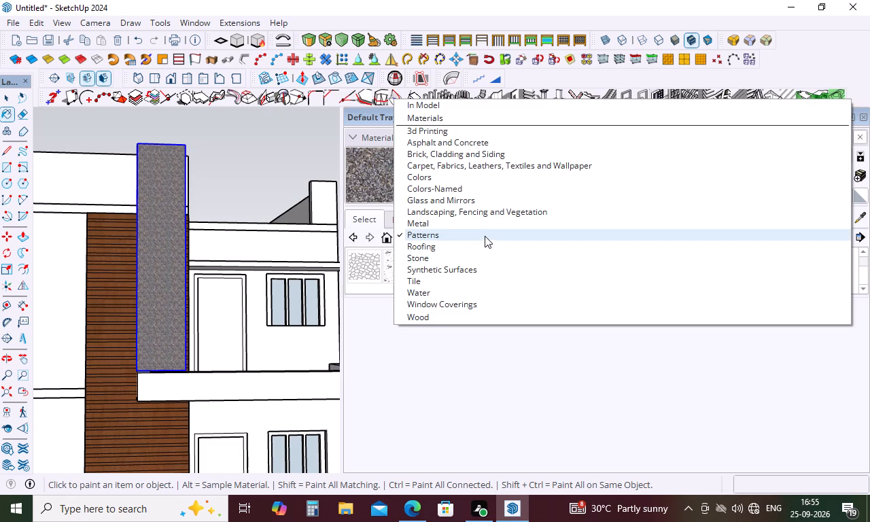
{"action": "left_click", "coordinate": [472, 246]}
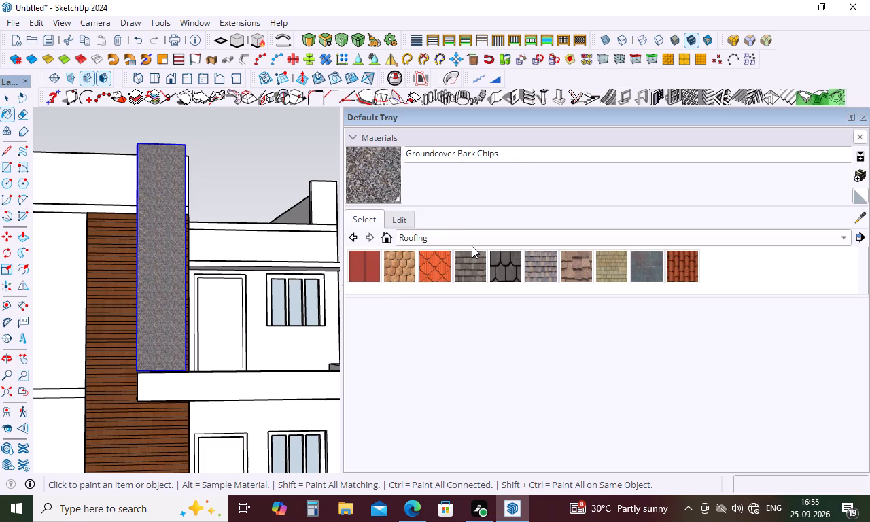
{"action": "left_click", "coordinate": [566, 268]}
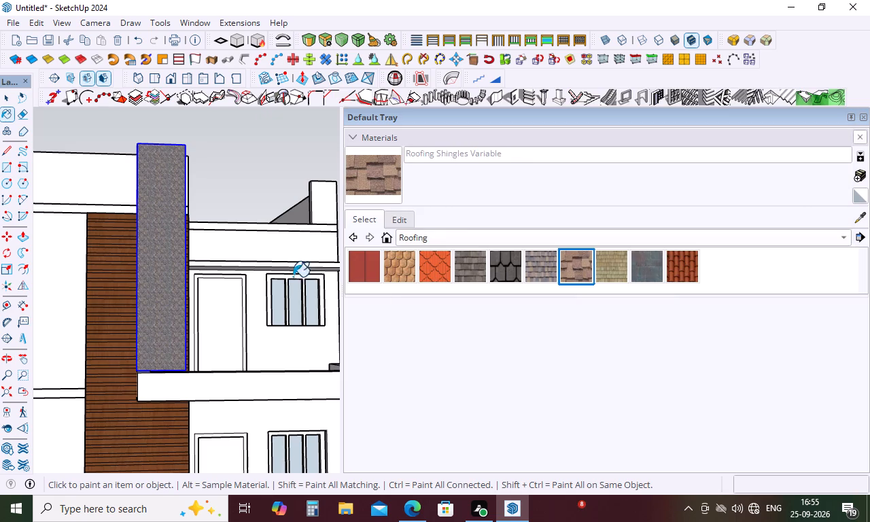
{"action": "left_click", "coordinate": [175, 262]}
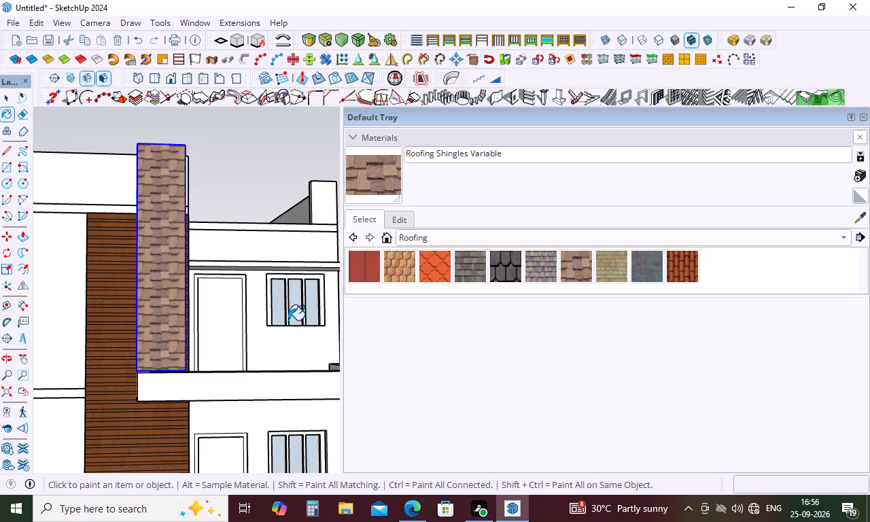
{"action": "key", "text": "space"}
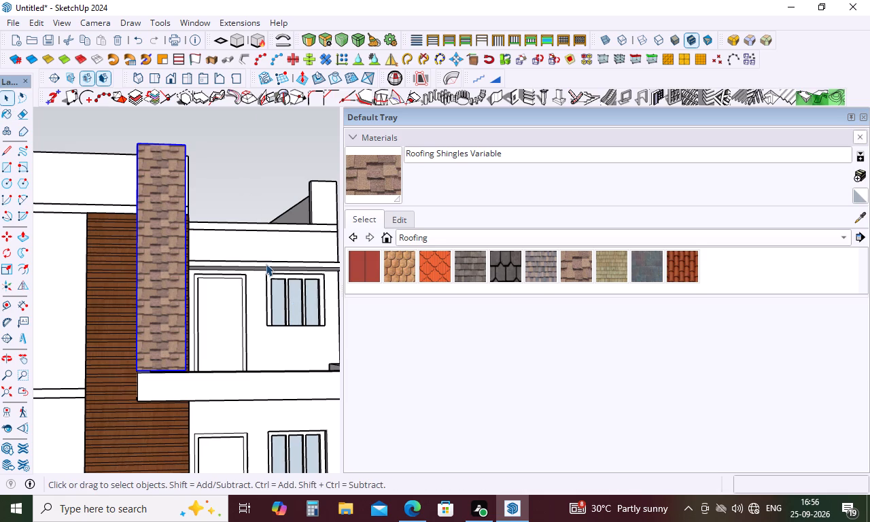
{"action": "scroll", "coordinate": [266, 264], "scroll_direction": "down", "scroll_amount": 6}
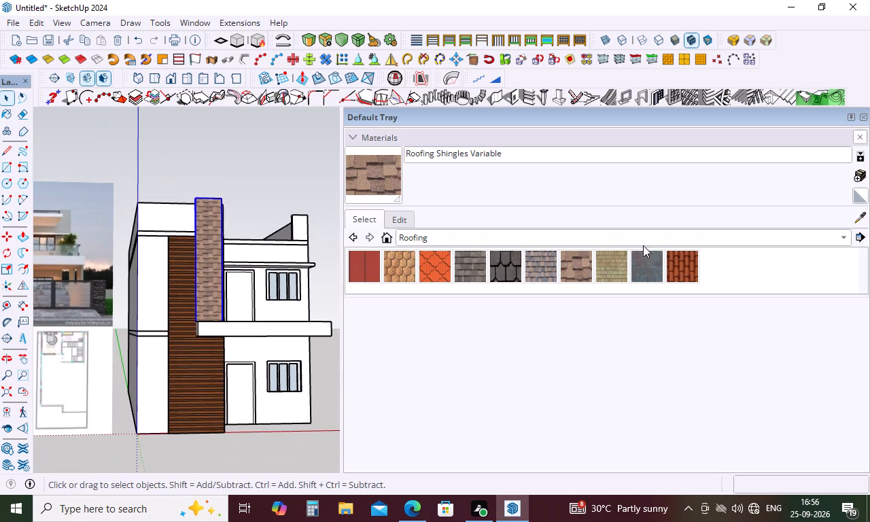
Browse the Synthetic Surfaces, Stone, Tile, Water, Window Coverings and Wood material collections for a panel finish, and close the tray.
{"action": "left_click", "coordinate": [843, 241]}
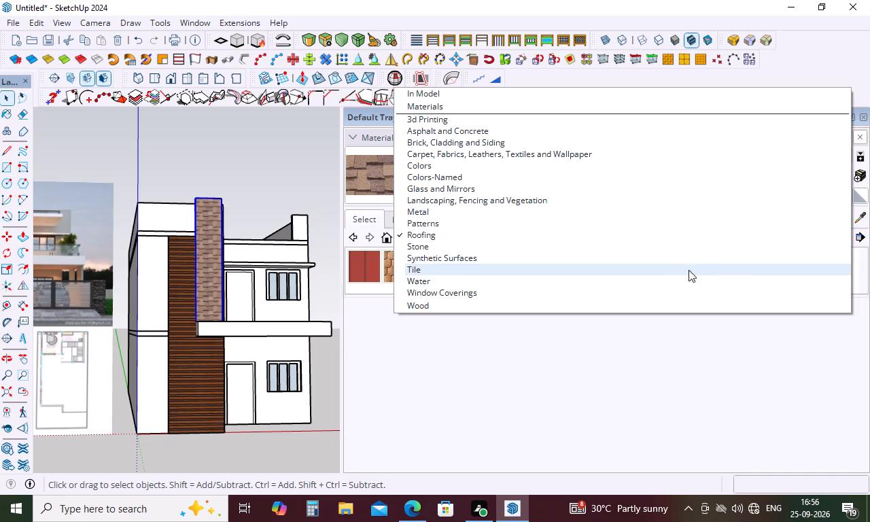
{"action": "left_click", "coordinate": [465, 254]}
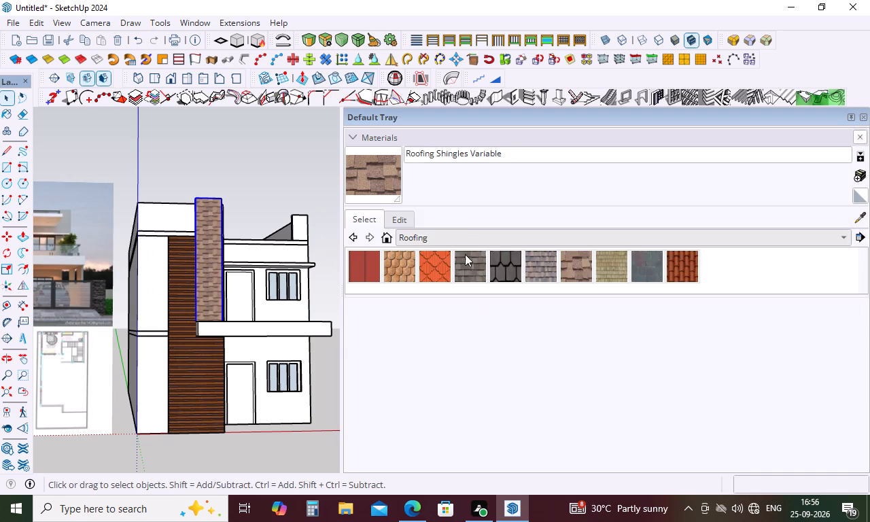
{"action": "left_click", "coordinate": [504, 240]}
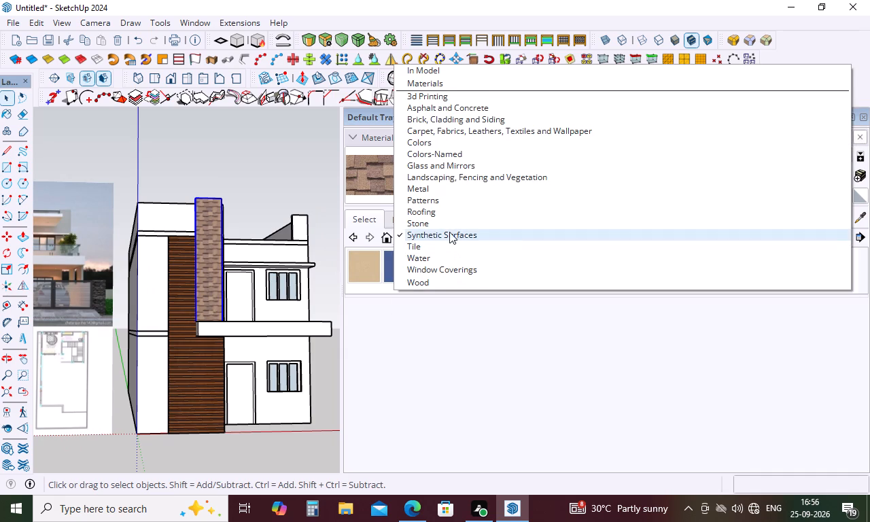
{"action": "left_click", "coordinate": [448, 224]}
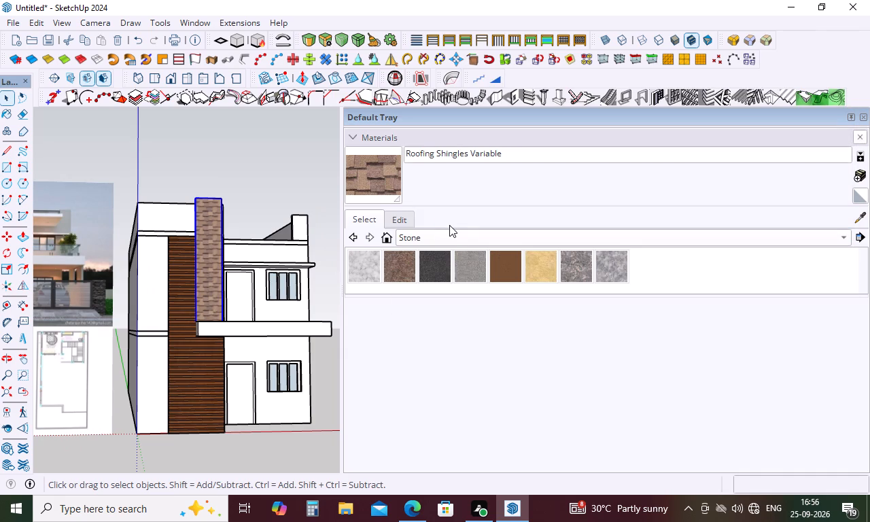
{"action": "left_click", "coordinate": [442, 236]}
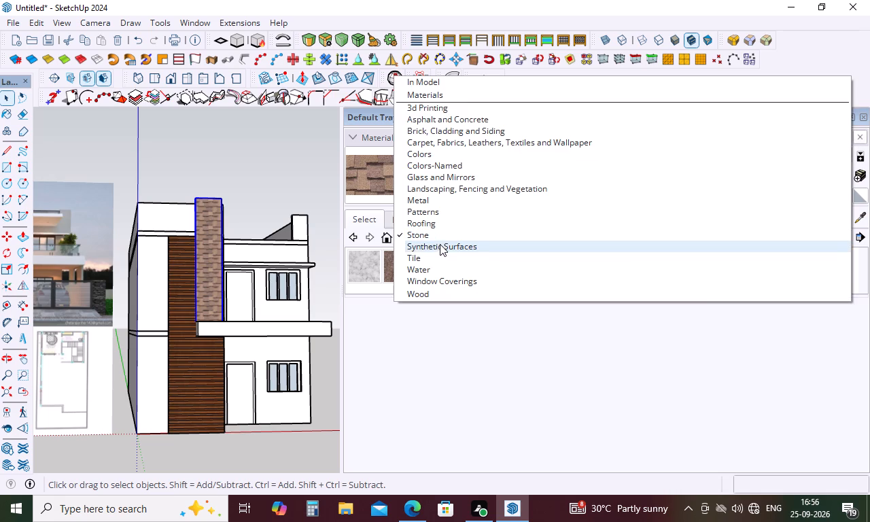
{"action": "left_click", "coordinate": [434, 258]}
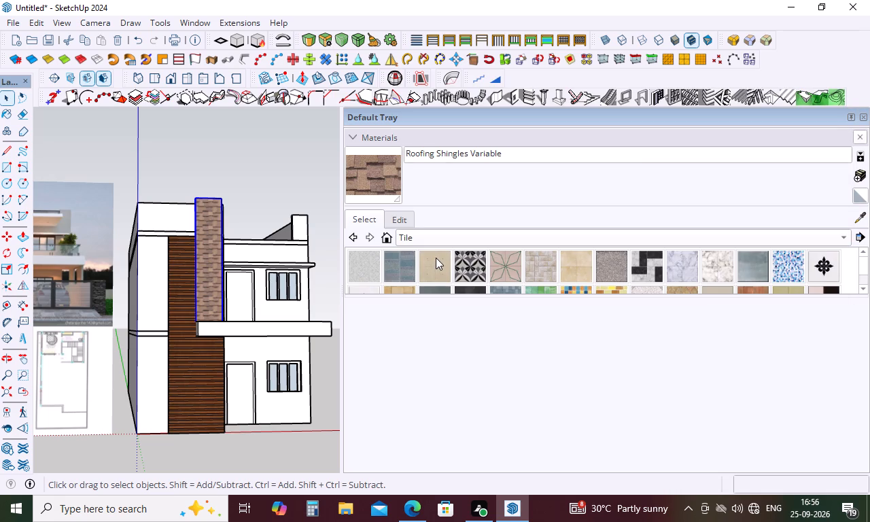
{"action": "scroll", "coordinate": [436, 258], "scroll_direction": "down", "scroll_amount": 4}
{"action": "scroll", "coordinate": [436, 258], "scroll_direction": "up", "scroll_amount": 2}
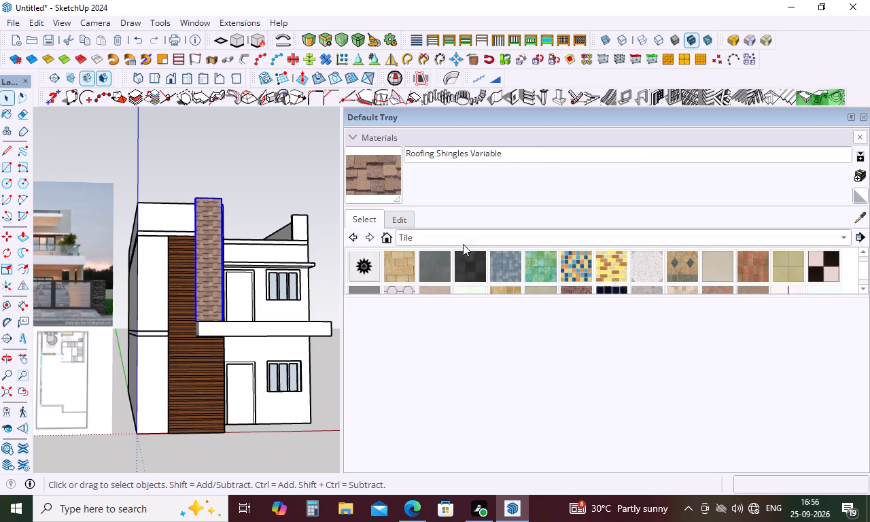
{"action": "left_click", "coordinate": [468, 240]}
{"action": "left_click", "coordinate": [451, 250]}
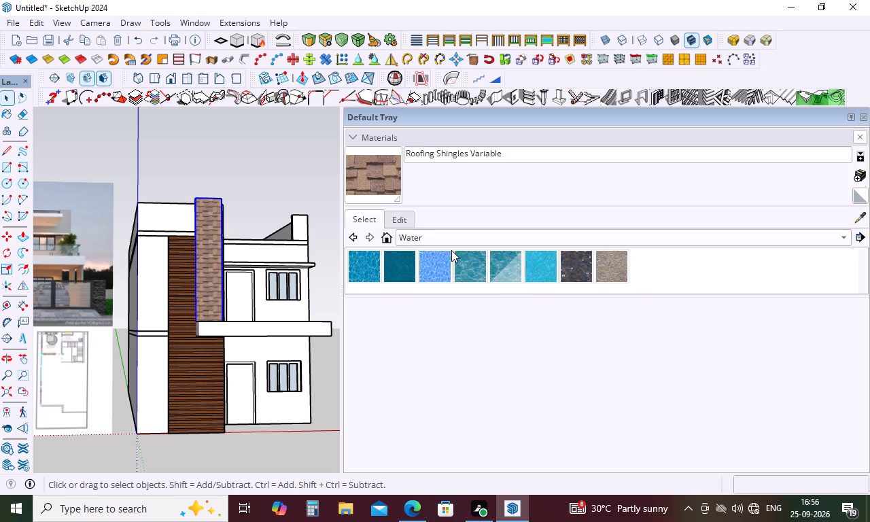
{"action": "left_click", "coordinate": [467, 239]}
{"action": "left_click", "coordinate": [462, 251]}
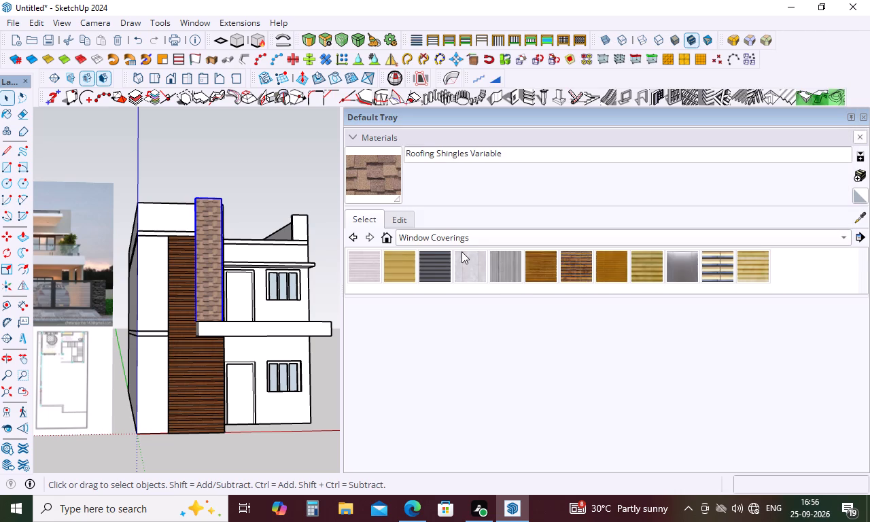
{"action": "left_click", "coordinate": [482, 237]}
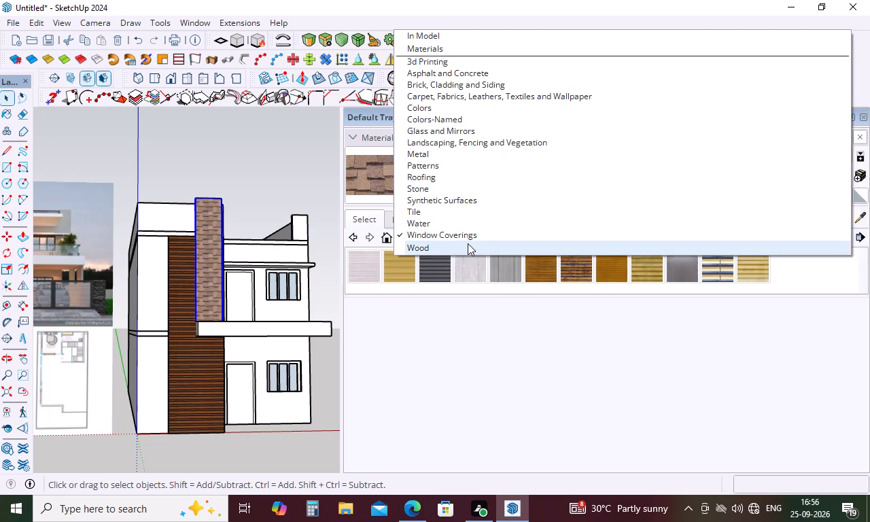
{"action": "left_click", "coordinate": [464, 245]}
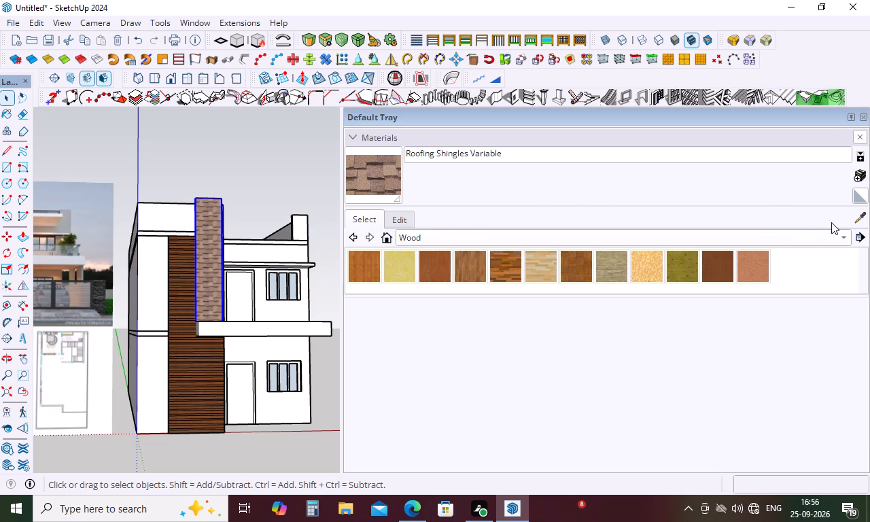
{"action": "left_click", "coordinate": [863, 114]}
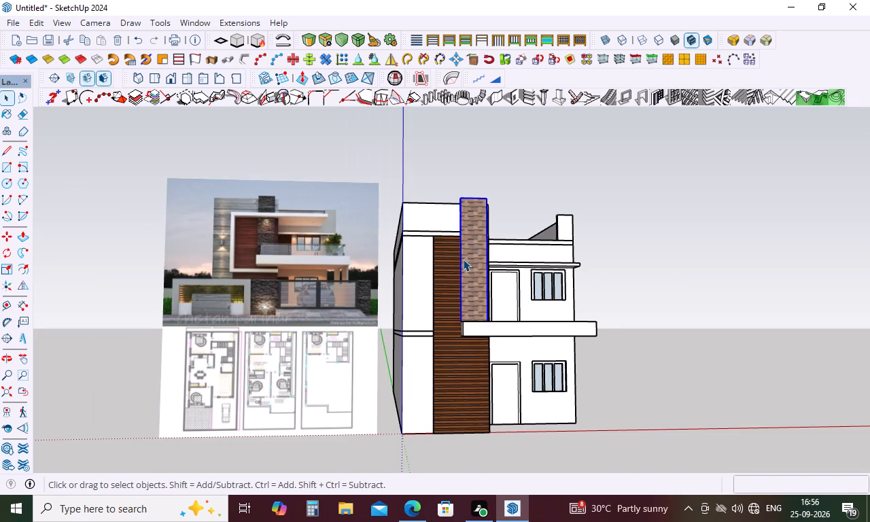
Move the tall shingle-textured panel group off the facade to free space beyond the balcony side of the house and deselect it.
{"action": "key", "text": "m"}
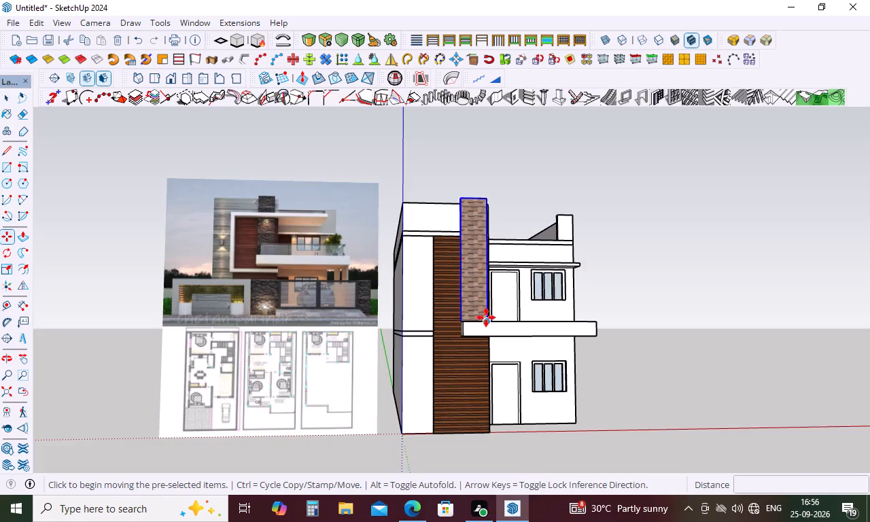
{"action": "scroll", "coordinate": [486, 317], "scroll_direction": "up", "scroll_amount": 17}
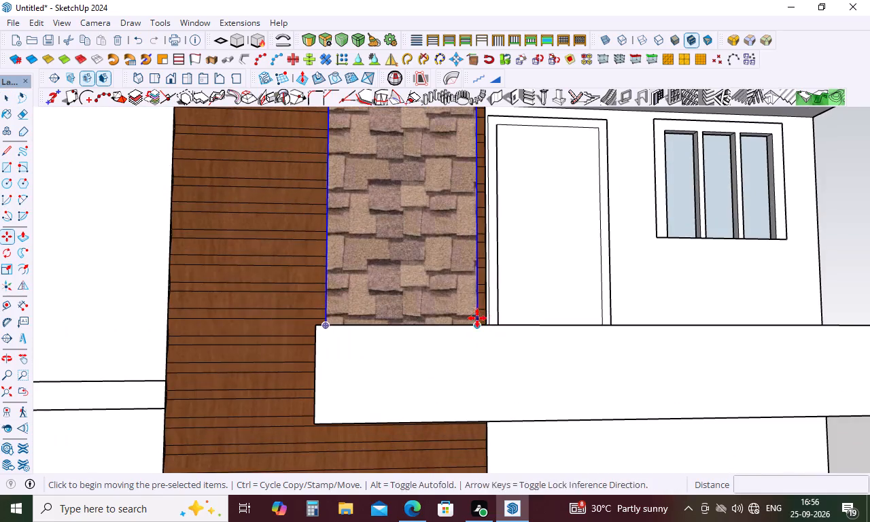
{"action": "scroll", "coordinate": [462, 307], "scroll_direction": "down", "scroll_amount": 2}
{"action": "scroll", "coordinate": [349, 324], "scroll_direction": "up", "scroll_amount": 8}
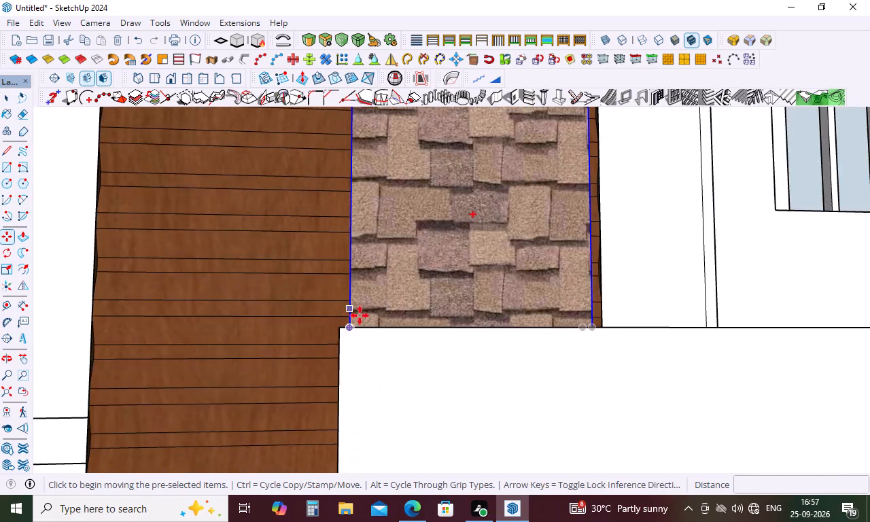
{"action": "middle_click_drag", "start_coordinate": [362, 316], "coordinate": [364, 391]}
{"action": "left_click", "coordinate": [358, 416]}
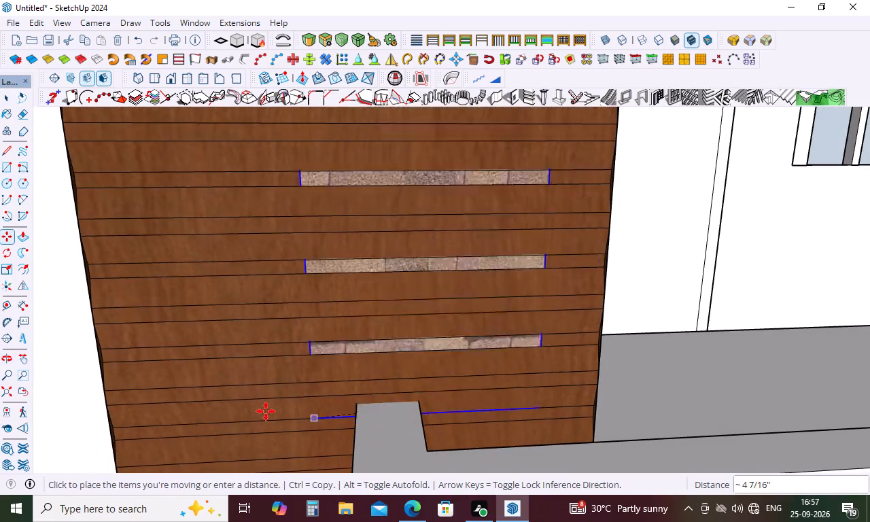
{"action": "scroll", "coordinate": [313, 369], "scroll_direction": "down", "scroll_amount": 19}
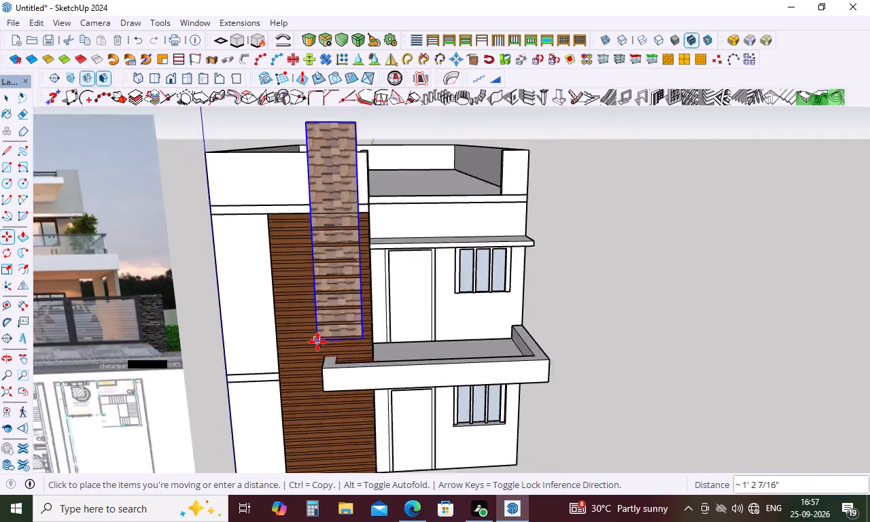
{"action": "left_click", "coordinate": [619, 364]}
{"action": "middle_click_drag", "start_coordinate": [614, 375], "coordinate": [799, 396]}
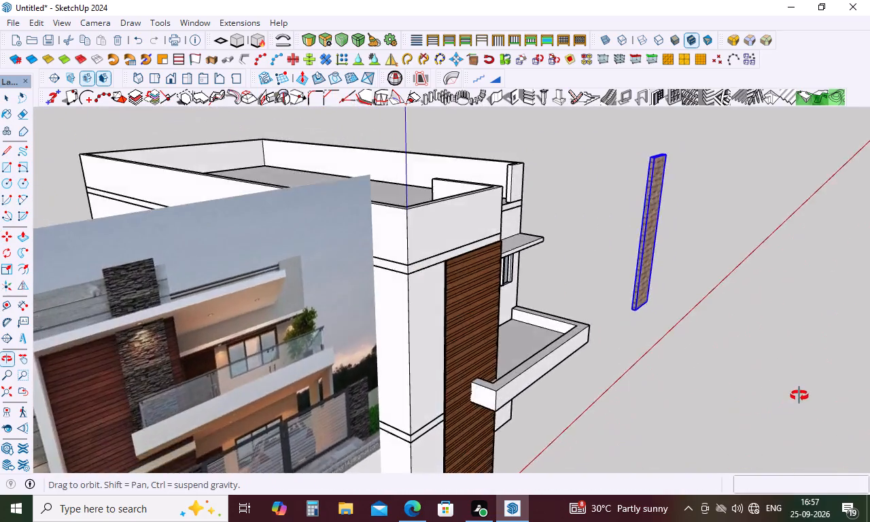
{"action": "middle_click_drag", "start_coordinate": [799, 396], "coordinate": [607, 349]}
{"action": "key", "text": "space"}
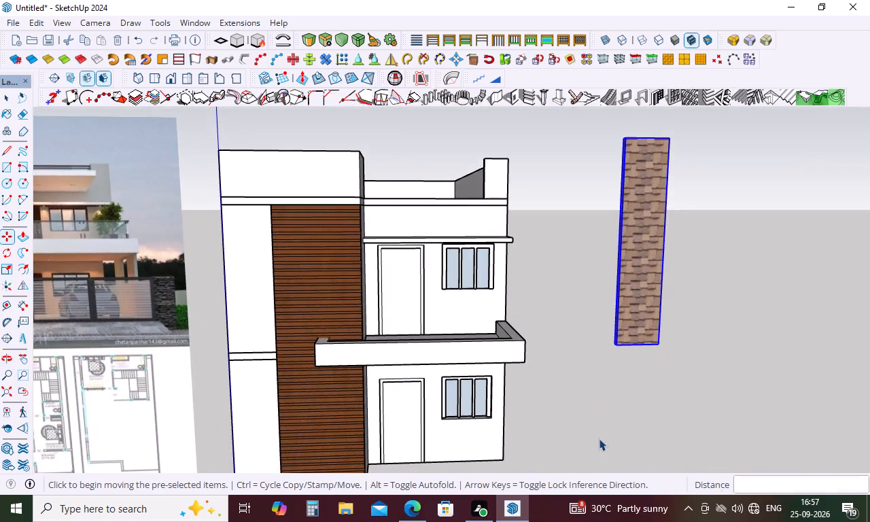
{"action": "left_click", "coordinate": [600, 445]}
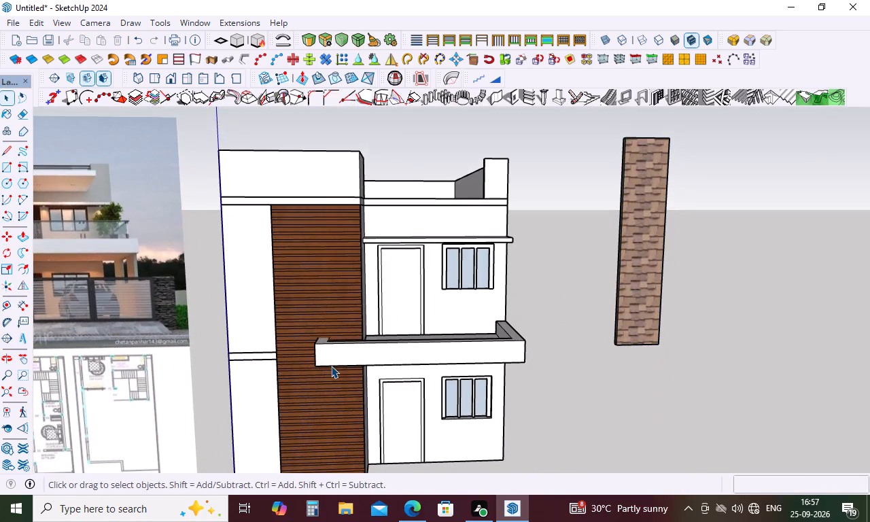
Draw a rectangle of about 9' 1" by 3' 6" over the front of the roof parapet above the wood cladding.
{"action": "scroll", "coordinate": [369, 308], "scroll_direction": "down", "scroll_amount": 3}
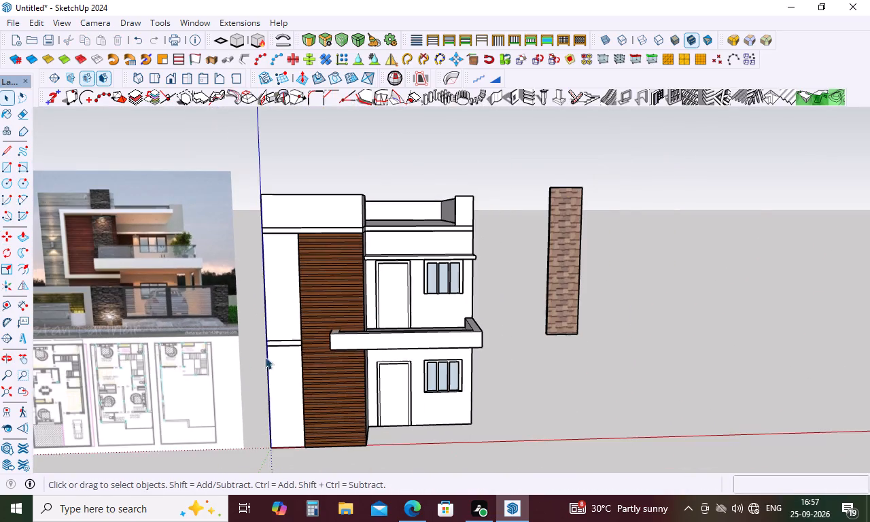
{"action": "middle_click_drag", "start_coordinate": [265, 357], "coordinate": [272, 313]}
{"action": "middle_click", "coordinate": [271, 313]}
{"action": "middle_click_drag", "start_coordinate": [270, 326], "coordinate": [270, 327]}
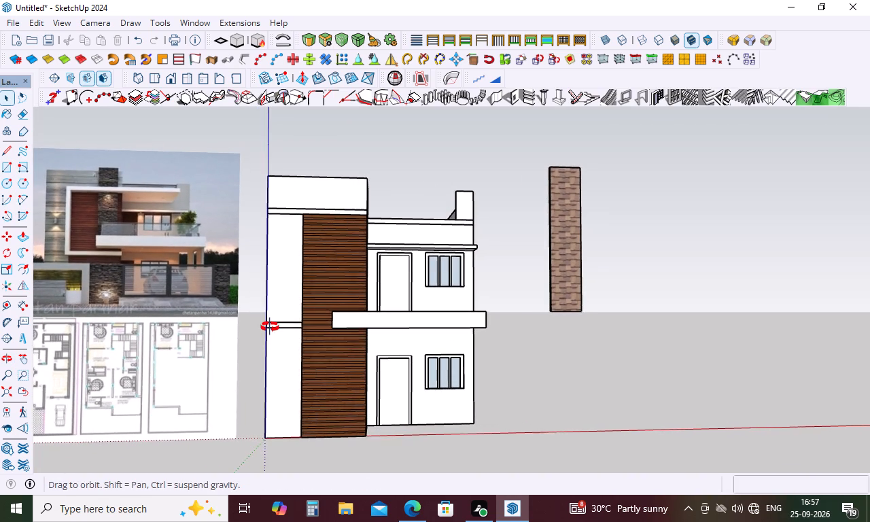
{"action": "middle_click_drag", "start_coordinate": [270, 327], "coordinate": [274, 345]}
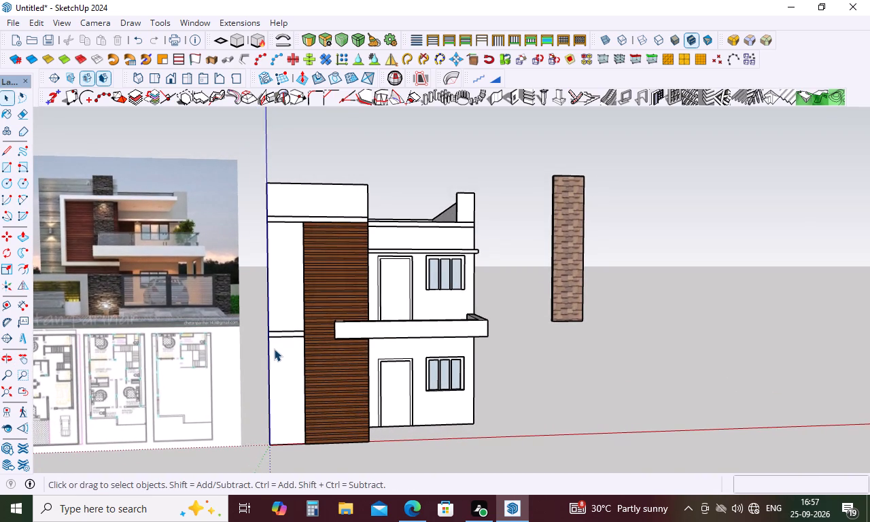
{"action": "key", "text": "r"}
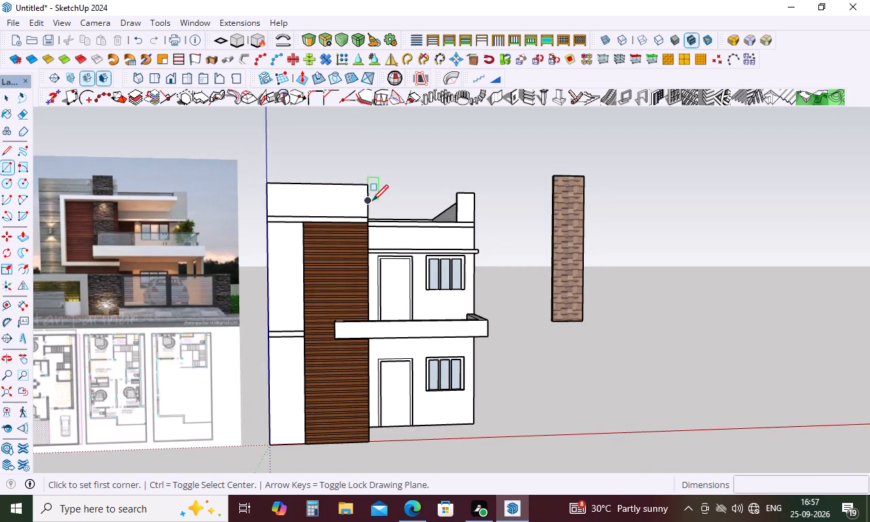
{"action": "left_click", "coordinate": [268, 184]}
{"action": "scroll", "coordinate": [367, 220], "scroll_direction": "up", "scroll_amount": 3}
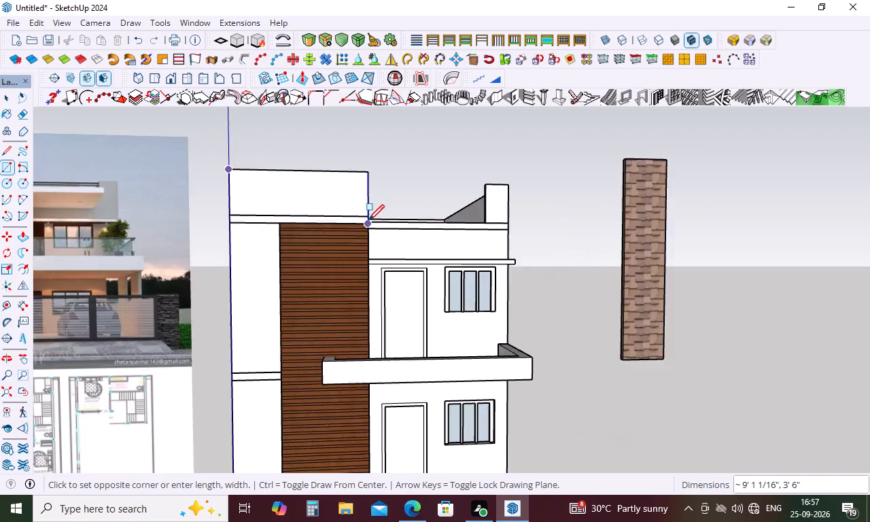
{"action": "scroll", "coordinate": [368, 220], "scroll_direction": "up", "scroll_amount": 4}
{"action": "left_click", "coordinate": [368, 224]}
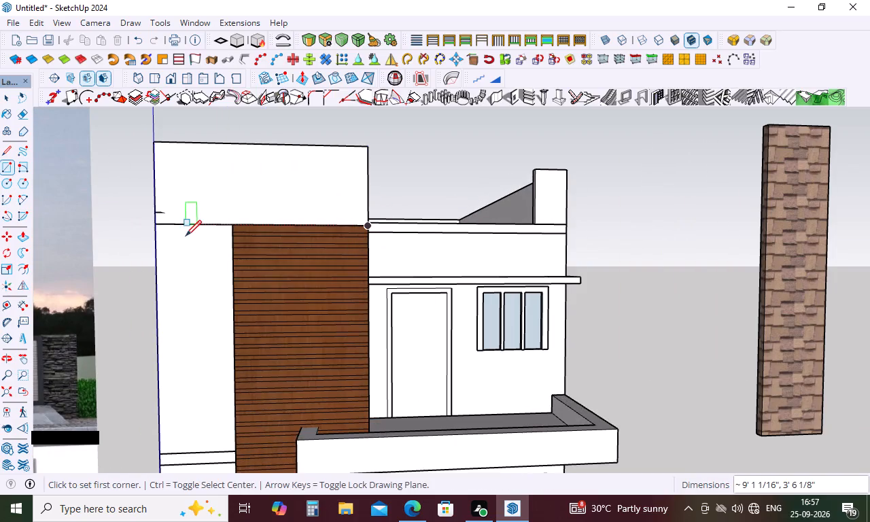
Draw a rectangle of about 3' 3" by 19' 8" on the white wall strip beside the wood cladding, from the parapet to the ground.
{"action": "left_click", "coordinate": [154, 224]}
{"action": "scroll", "coordinate": [247, 245], "scroll_direction": "down", "scroll_amount": 4}
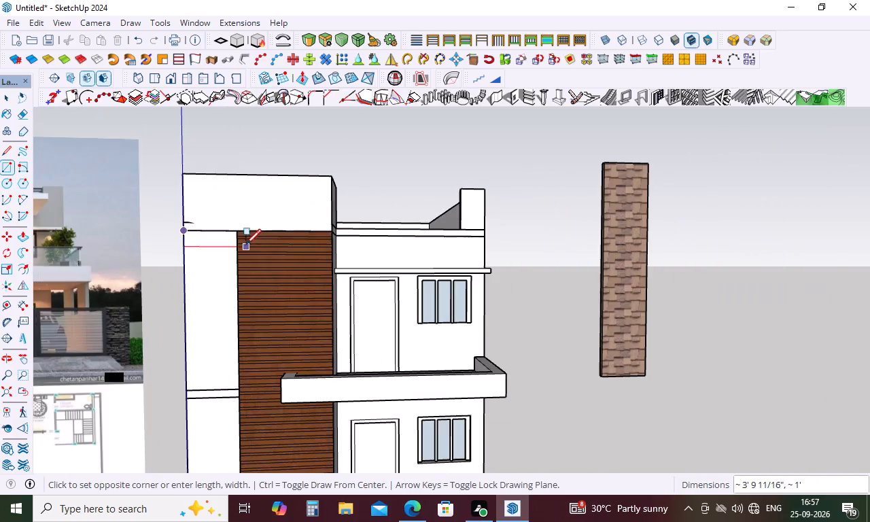
{"action": "scroll", "coordinate": [256, 352], "scroll_direction": "down", "scroll_amount": 7}
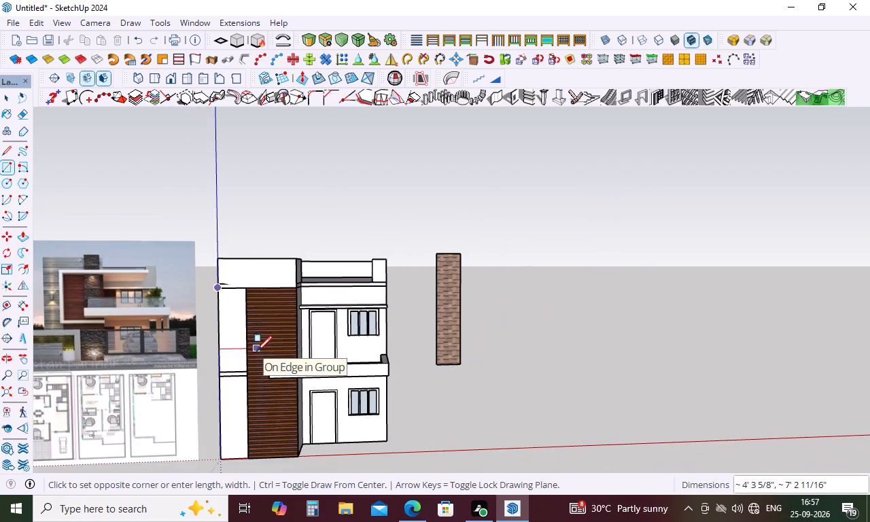
{"action": "left_click", "coordinate": [243, 458]}
{"action": "key", "text": "space"}
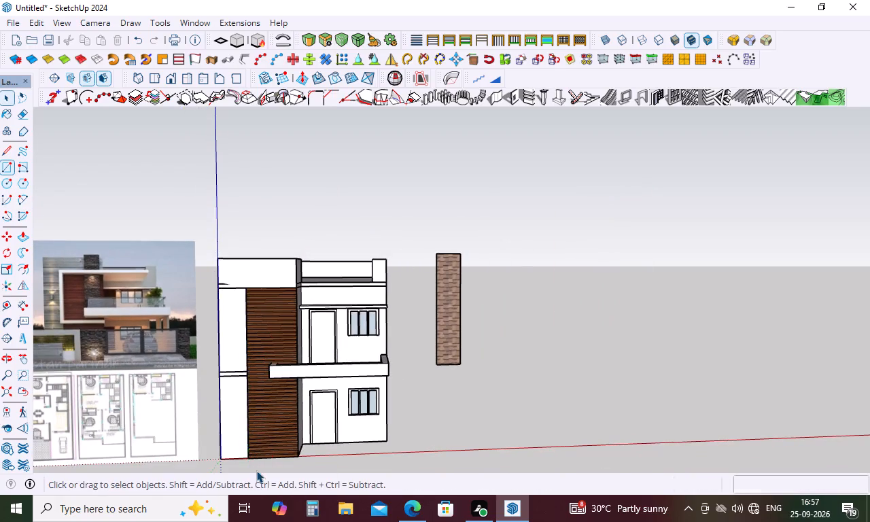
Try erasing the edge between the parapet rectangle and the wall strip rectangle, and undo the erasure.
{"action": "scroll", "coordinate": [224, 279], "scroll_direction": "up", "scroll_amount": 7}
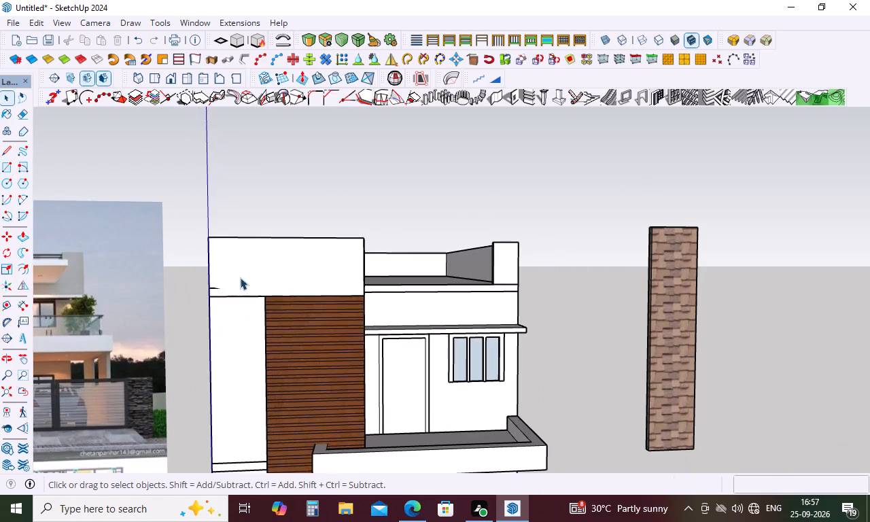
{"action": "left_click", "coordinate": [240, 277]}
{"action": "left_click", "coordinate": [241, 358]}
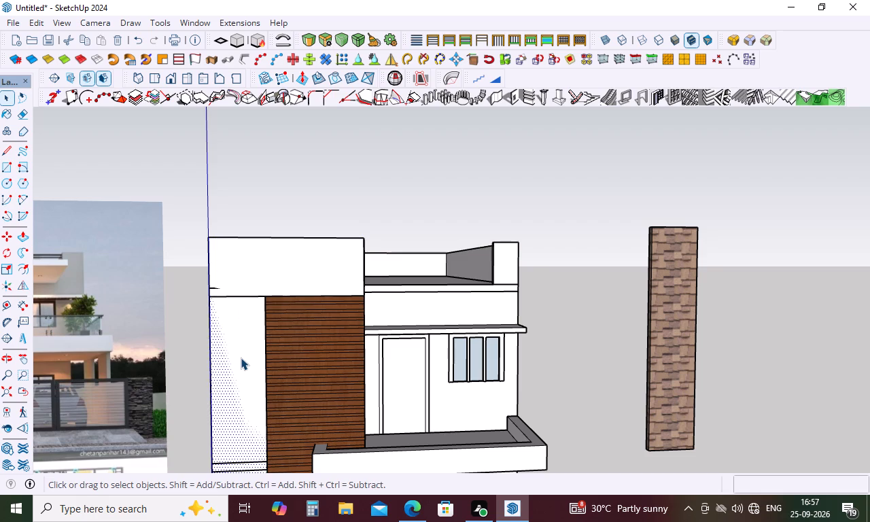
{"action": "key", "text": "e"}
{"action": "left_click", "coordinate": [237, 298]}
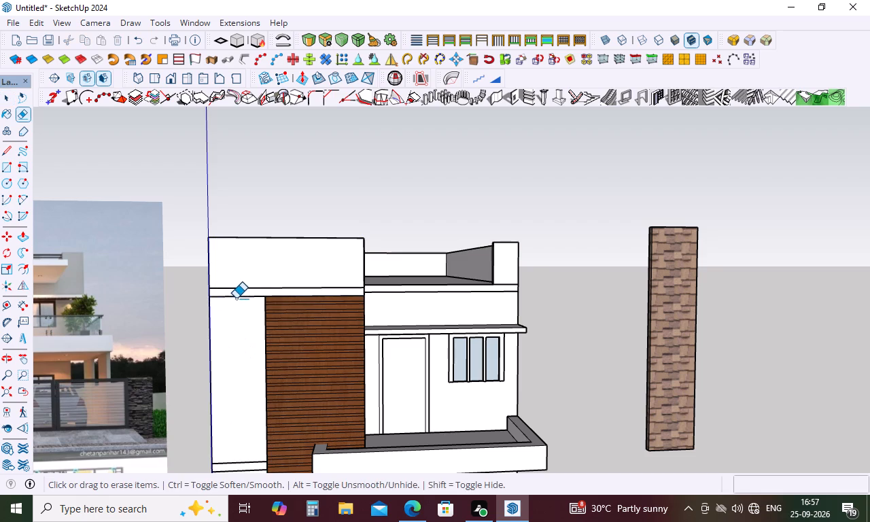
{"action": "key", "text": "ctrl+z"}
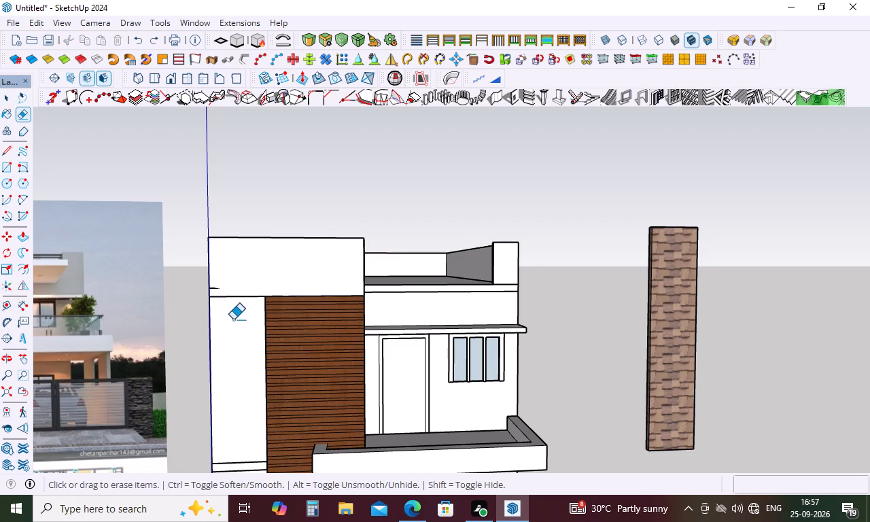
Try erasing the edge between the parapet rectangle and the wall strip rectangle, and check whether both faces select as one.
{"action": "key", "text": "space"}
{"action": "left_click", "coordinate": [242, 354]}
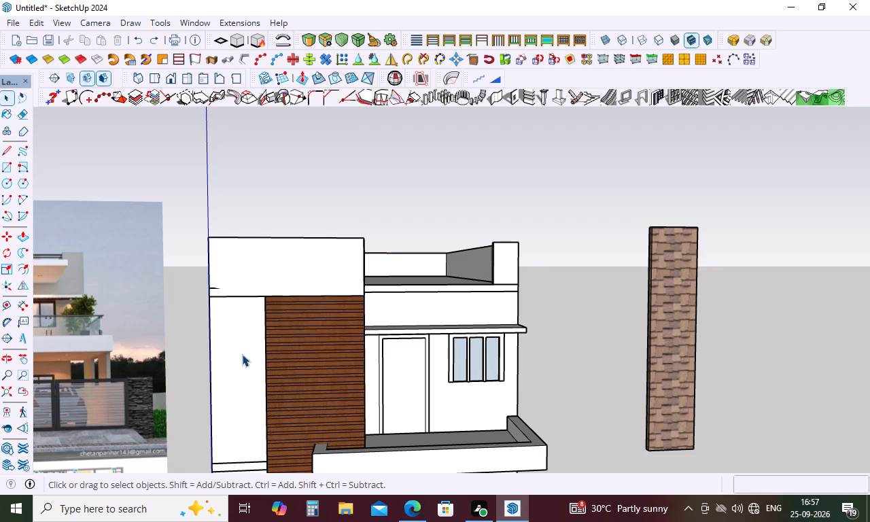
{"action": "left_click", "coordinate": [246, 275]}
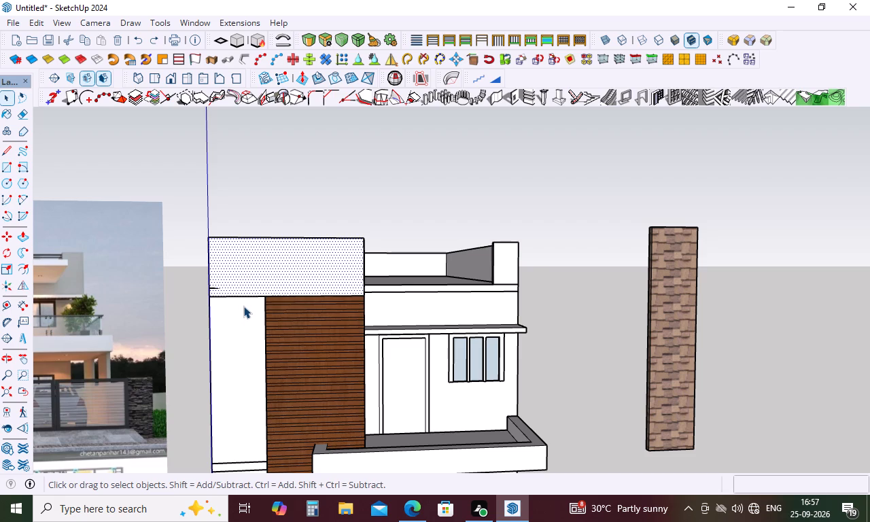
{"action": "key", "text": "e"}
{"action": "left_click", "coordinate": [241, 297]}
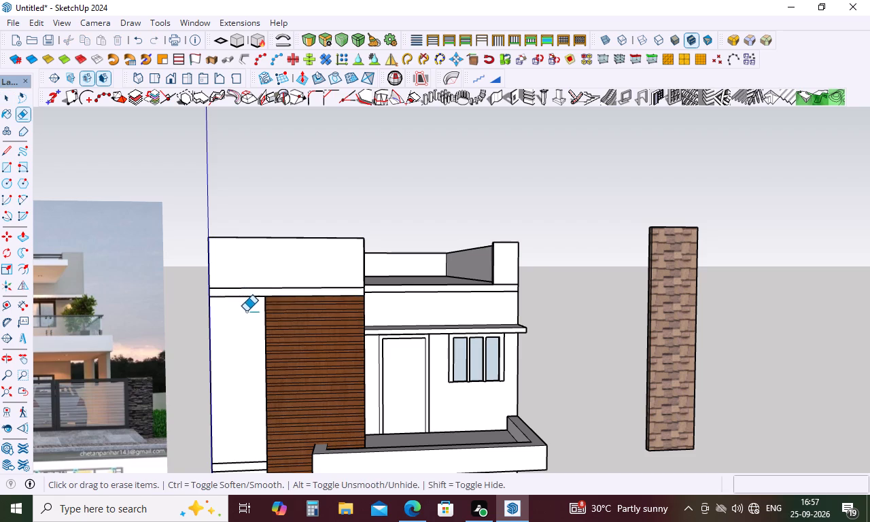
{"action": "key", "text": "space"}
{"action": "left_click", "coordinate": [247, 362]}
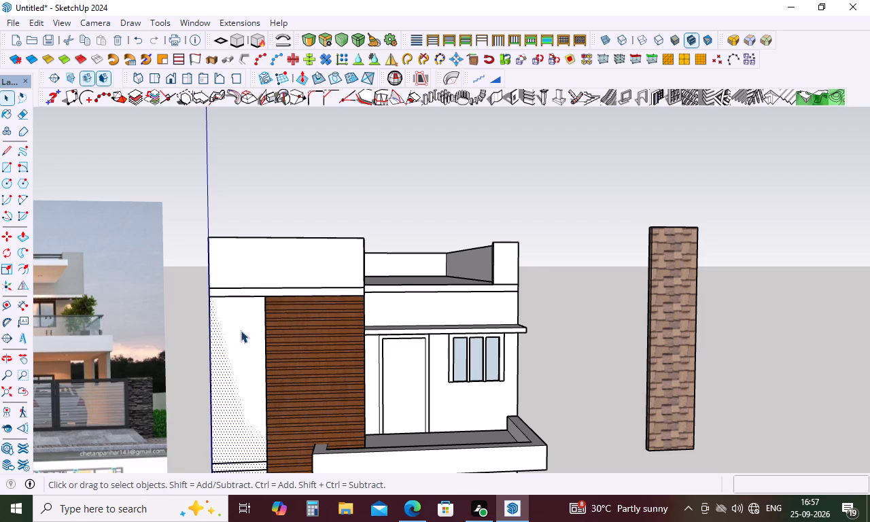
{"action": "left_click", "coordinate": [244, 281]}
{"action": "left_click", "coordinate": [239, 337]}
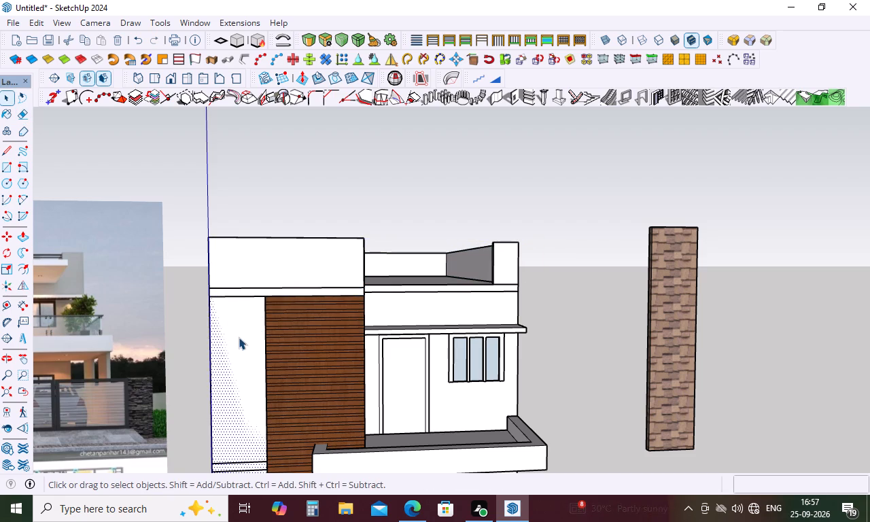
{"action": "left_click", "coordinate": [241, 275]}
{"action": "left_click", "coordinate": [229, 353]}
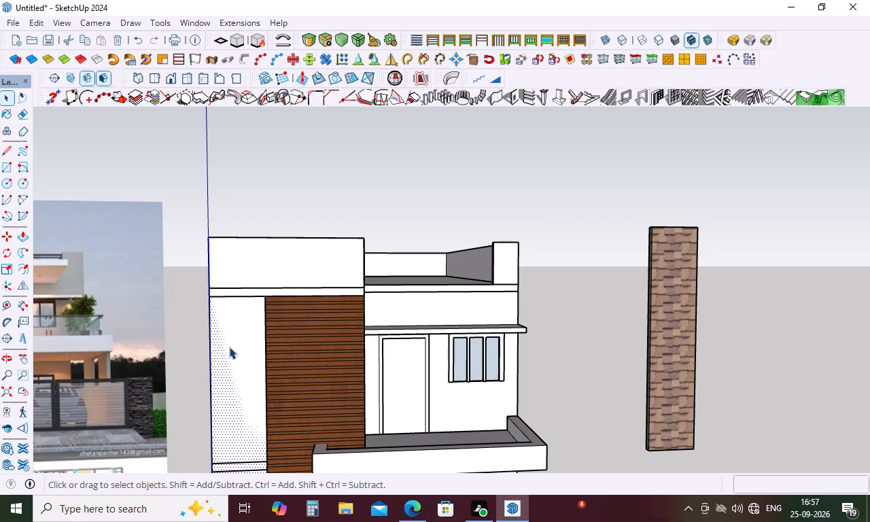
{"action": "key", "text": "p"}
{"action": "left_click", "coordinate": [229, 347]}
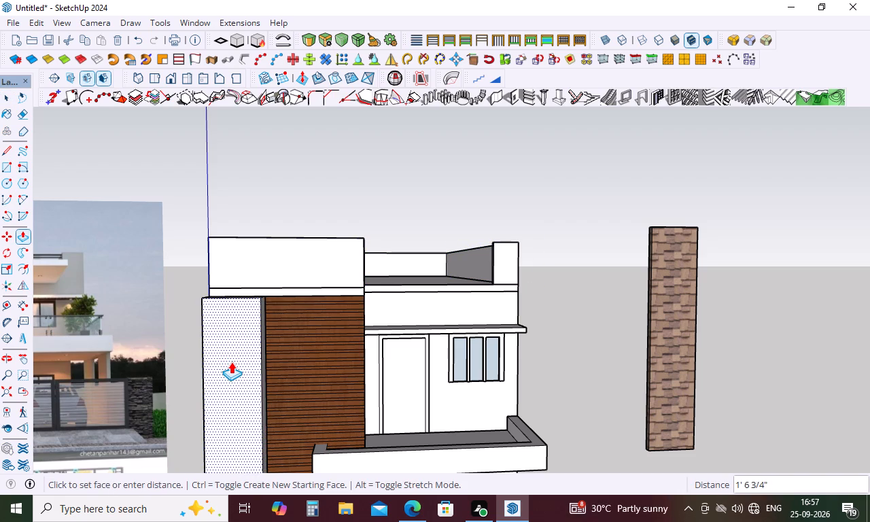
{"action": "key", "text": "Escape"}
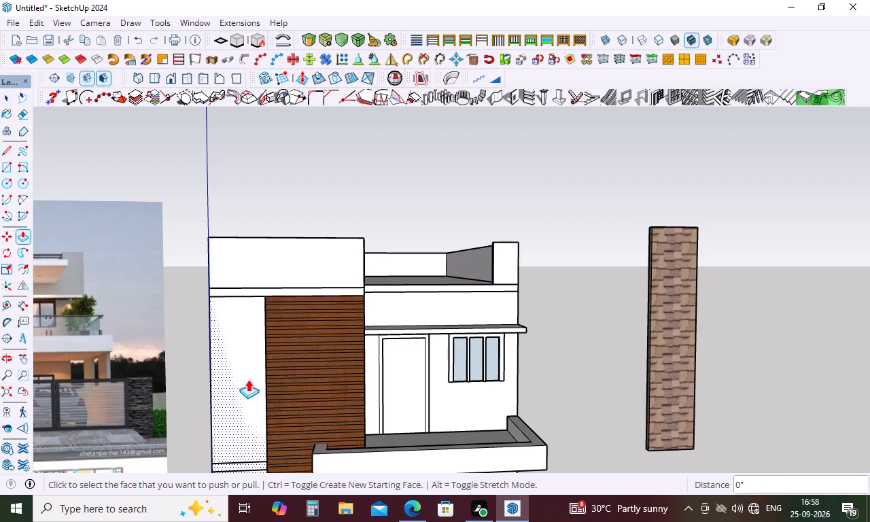
Undo the edge erasure and both rectangles on the wall strip and parapet, check the bare wall and parapet groups, and deselect.
{"action": "key", "text": "ctrl+z"}
{"action": "key", "text": "ctrl+z"}
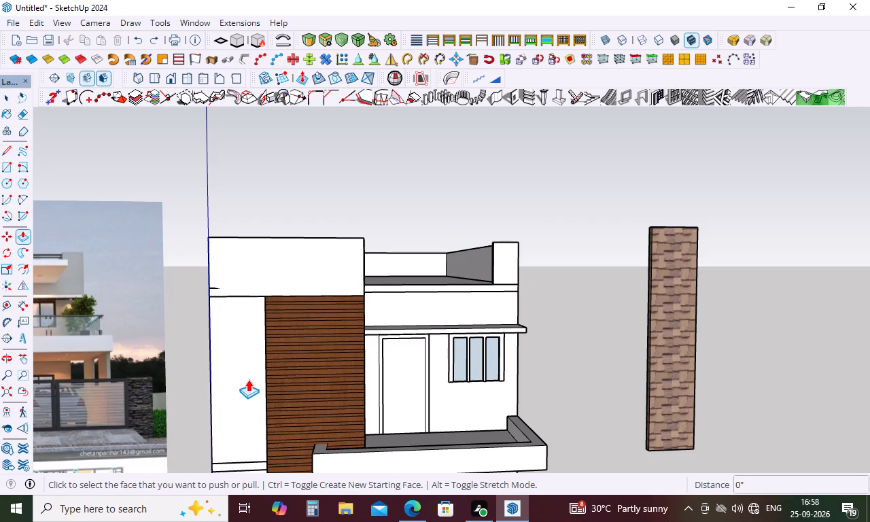
{"action": "key", "text": "ctrl+z"}
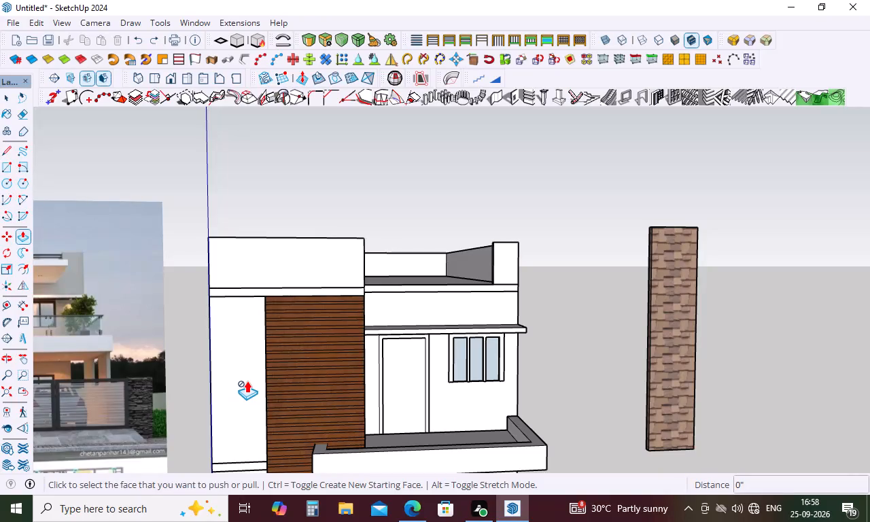
{"action": "key", "text": "space"}
{"action": "left_click", "coordinate": [242, 382]}
{"action": "left_click", "coordinate": [273, 277]}
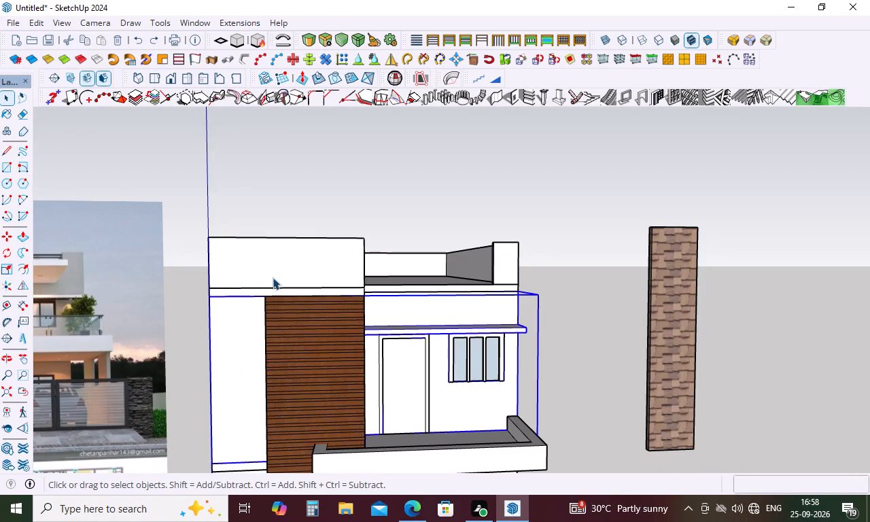
{"action": "left_click", "coordinate": [429, 184]}
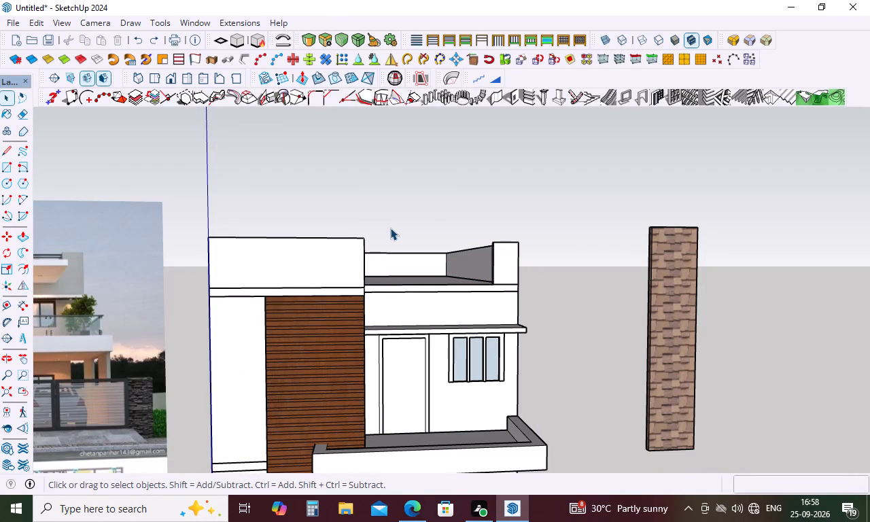
Draw a rectangle of about 9' 1" by 3' 6" over the front of the roof parapet above the wood cladding.
{"action": "key", "text": "r"}
{"action": "left_click", "coordinate": [207, 238]}
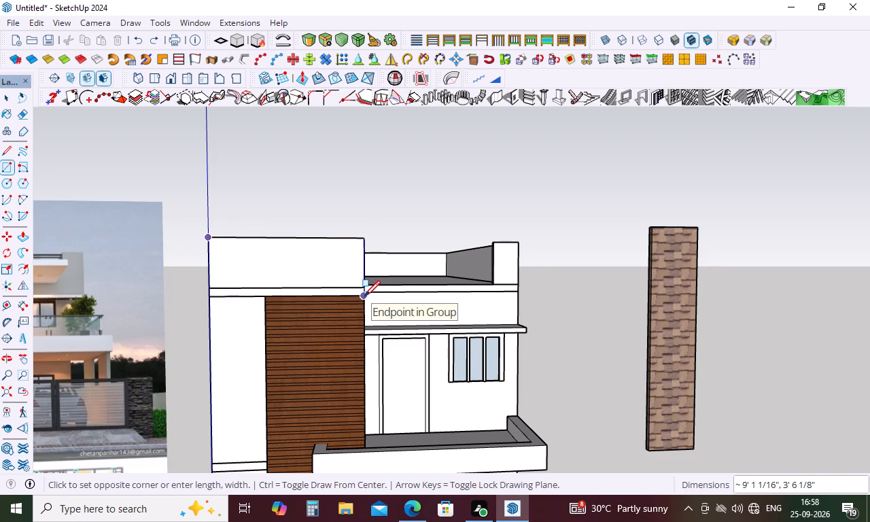
{"action": "left_click", "coordinate": [365, 296]}
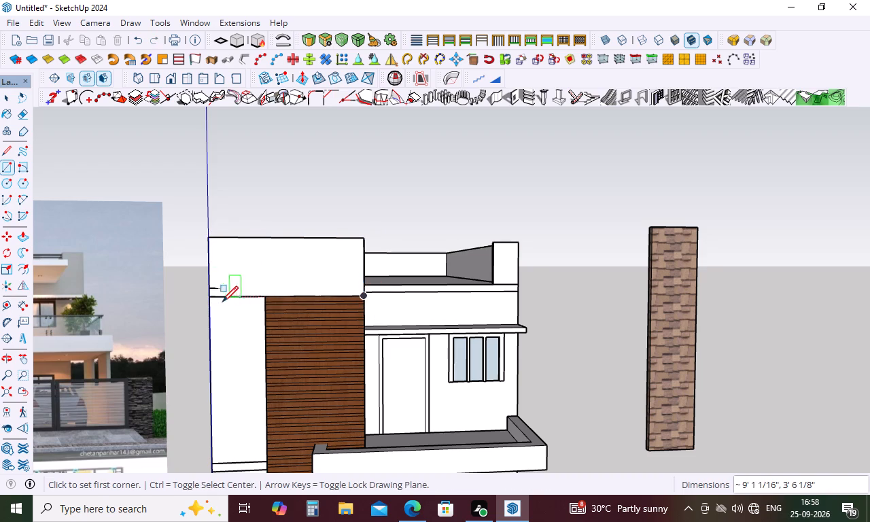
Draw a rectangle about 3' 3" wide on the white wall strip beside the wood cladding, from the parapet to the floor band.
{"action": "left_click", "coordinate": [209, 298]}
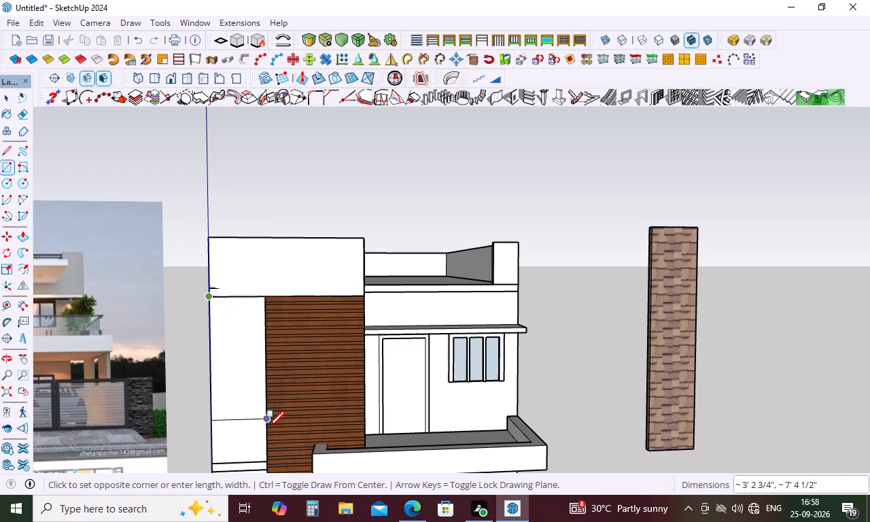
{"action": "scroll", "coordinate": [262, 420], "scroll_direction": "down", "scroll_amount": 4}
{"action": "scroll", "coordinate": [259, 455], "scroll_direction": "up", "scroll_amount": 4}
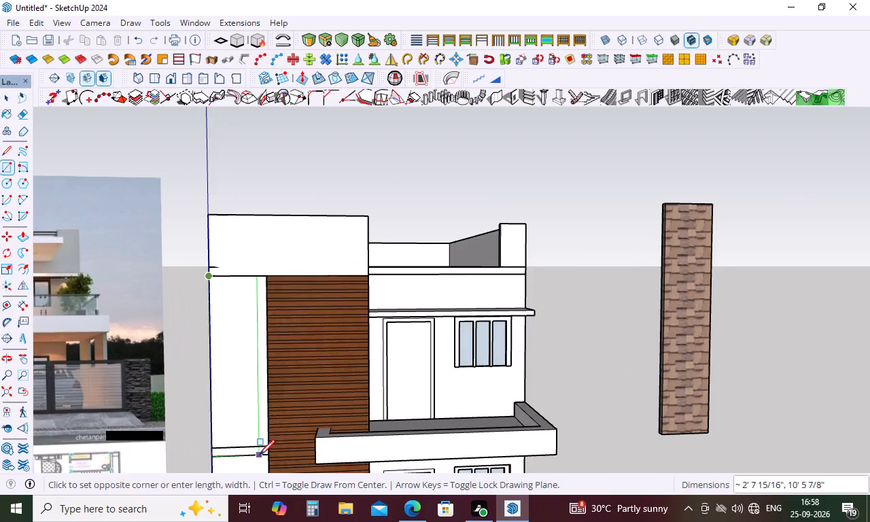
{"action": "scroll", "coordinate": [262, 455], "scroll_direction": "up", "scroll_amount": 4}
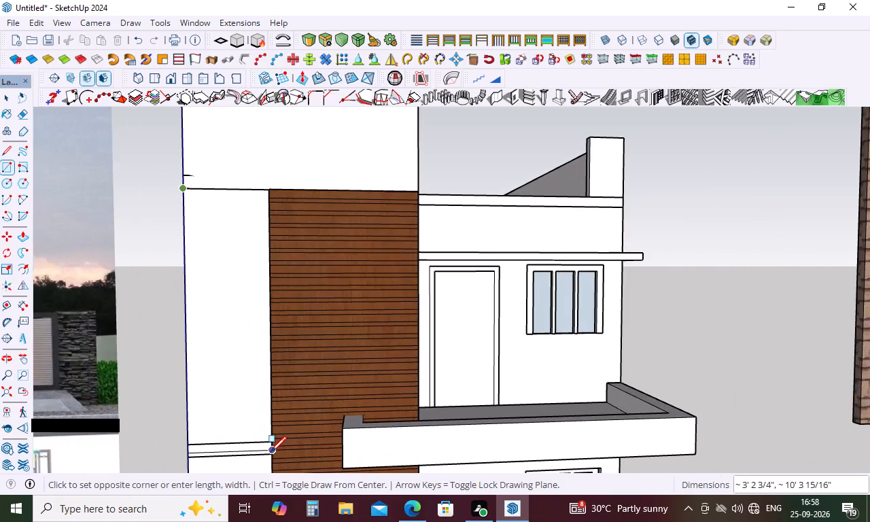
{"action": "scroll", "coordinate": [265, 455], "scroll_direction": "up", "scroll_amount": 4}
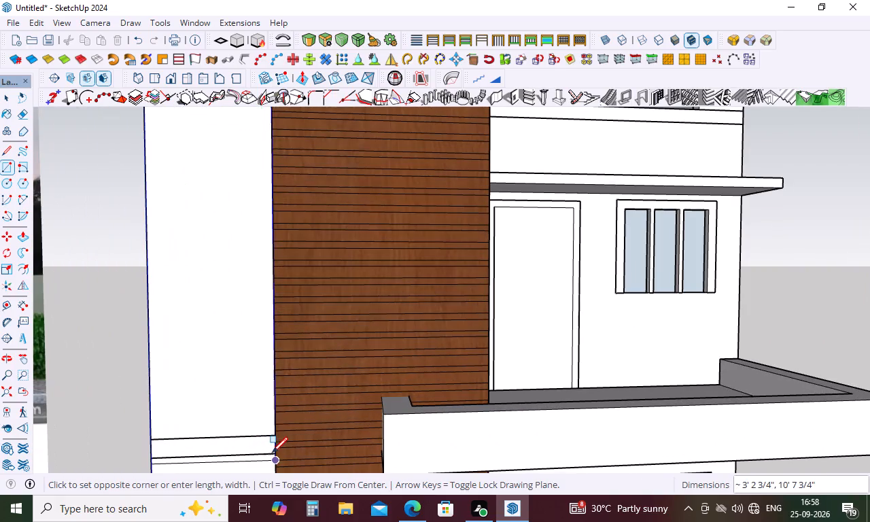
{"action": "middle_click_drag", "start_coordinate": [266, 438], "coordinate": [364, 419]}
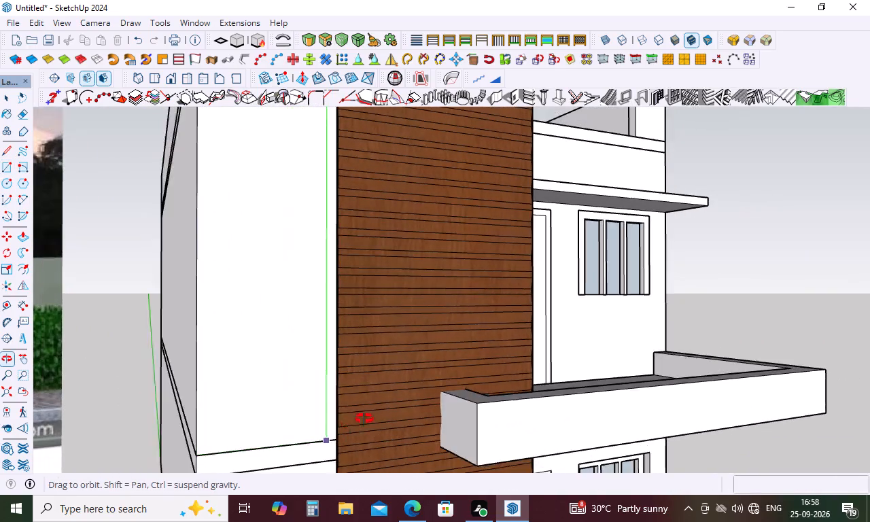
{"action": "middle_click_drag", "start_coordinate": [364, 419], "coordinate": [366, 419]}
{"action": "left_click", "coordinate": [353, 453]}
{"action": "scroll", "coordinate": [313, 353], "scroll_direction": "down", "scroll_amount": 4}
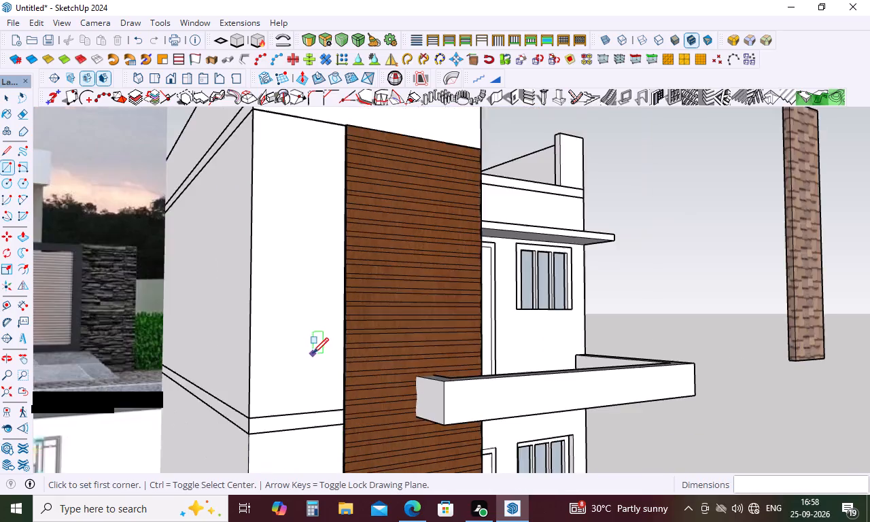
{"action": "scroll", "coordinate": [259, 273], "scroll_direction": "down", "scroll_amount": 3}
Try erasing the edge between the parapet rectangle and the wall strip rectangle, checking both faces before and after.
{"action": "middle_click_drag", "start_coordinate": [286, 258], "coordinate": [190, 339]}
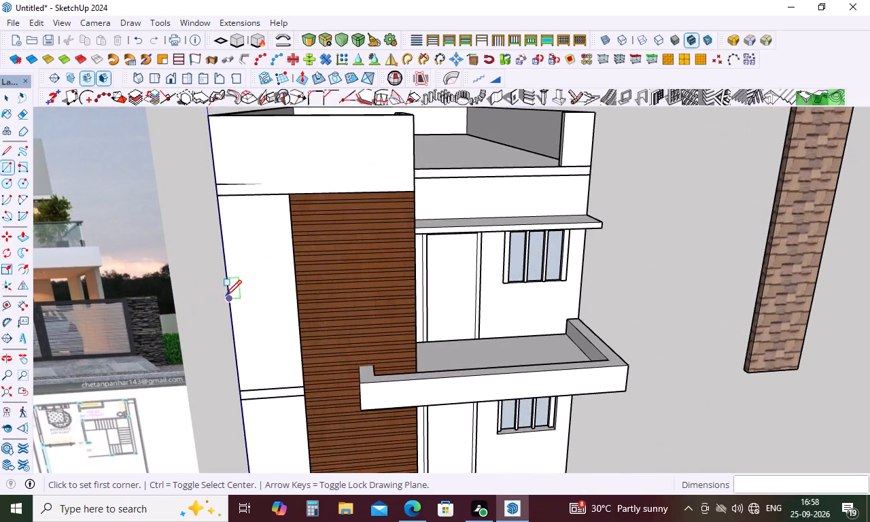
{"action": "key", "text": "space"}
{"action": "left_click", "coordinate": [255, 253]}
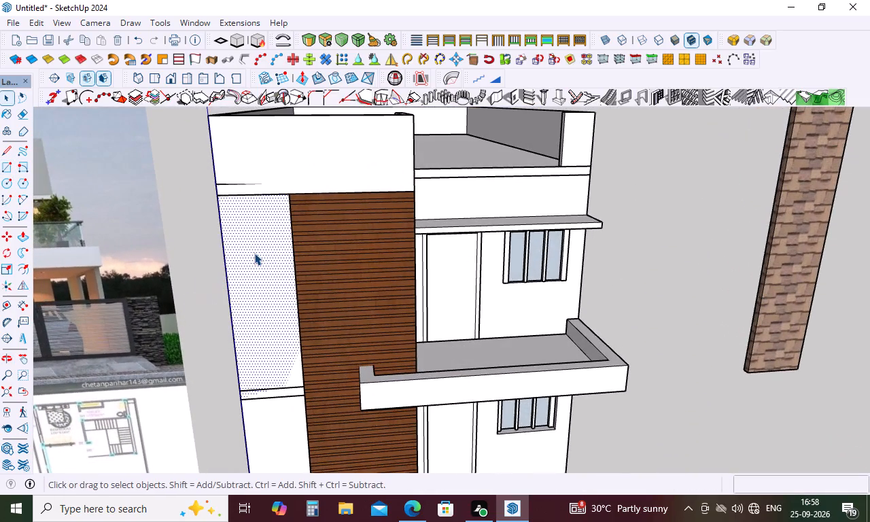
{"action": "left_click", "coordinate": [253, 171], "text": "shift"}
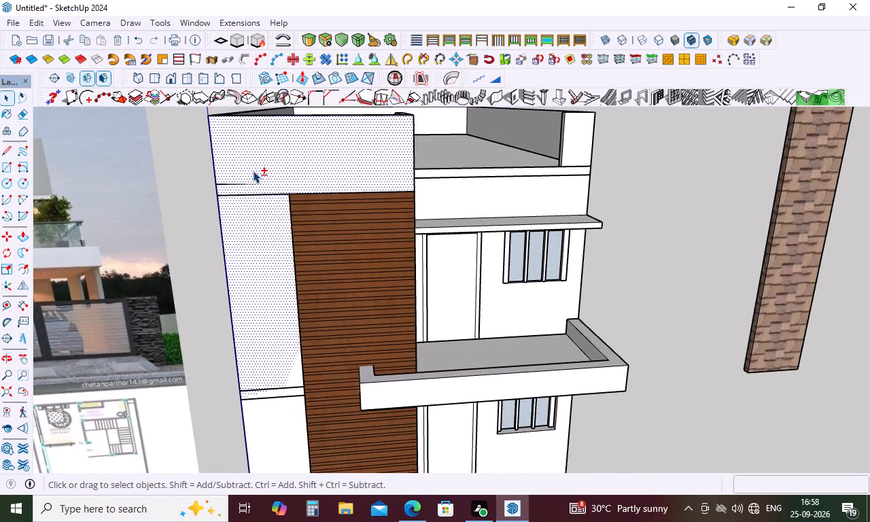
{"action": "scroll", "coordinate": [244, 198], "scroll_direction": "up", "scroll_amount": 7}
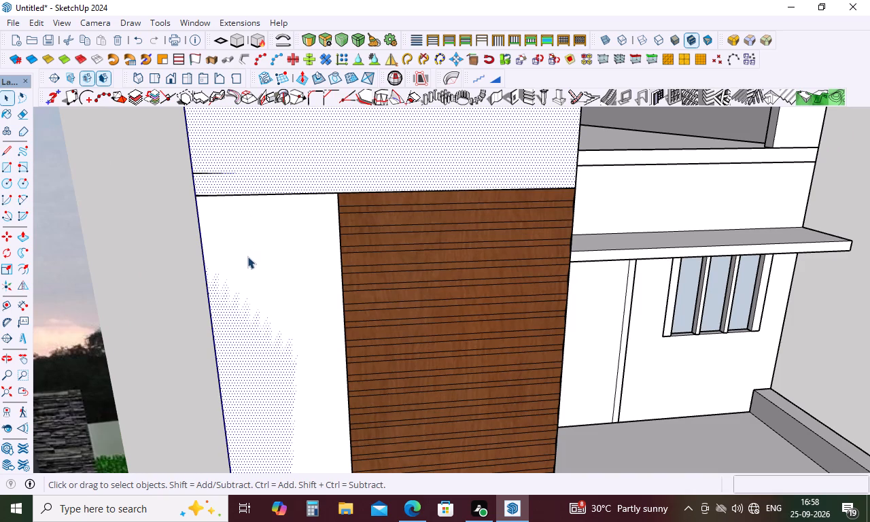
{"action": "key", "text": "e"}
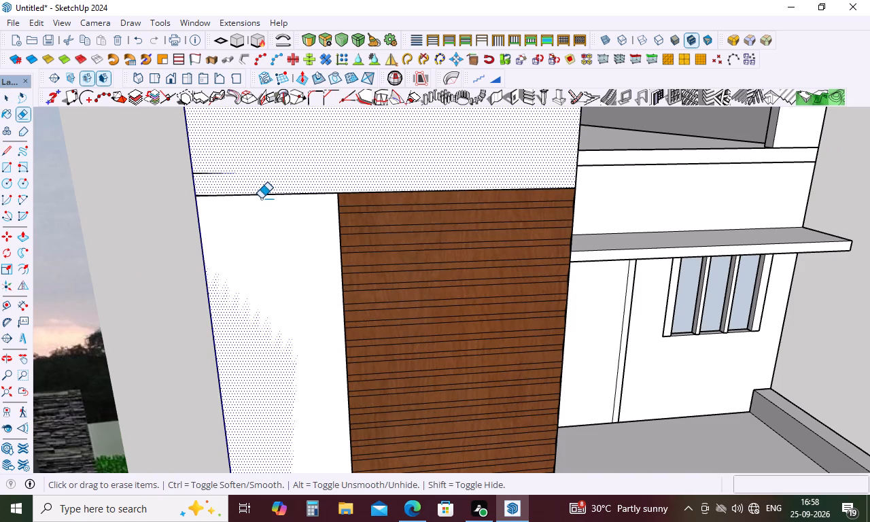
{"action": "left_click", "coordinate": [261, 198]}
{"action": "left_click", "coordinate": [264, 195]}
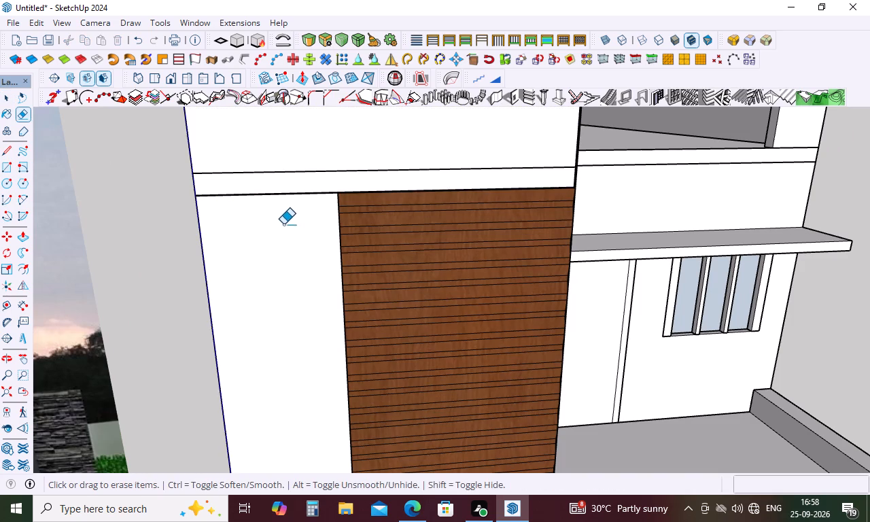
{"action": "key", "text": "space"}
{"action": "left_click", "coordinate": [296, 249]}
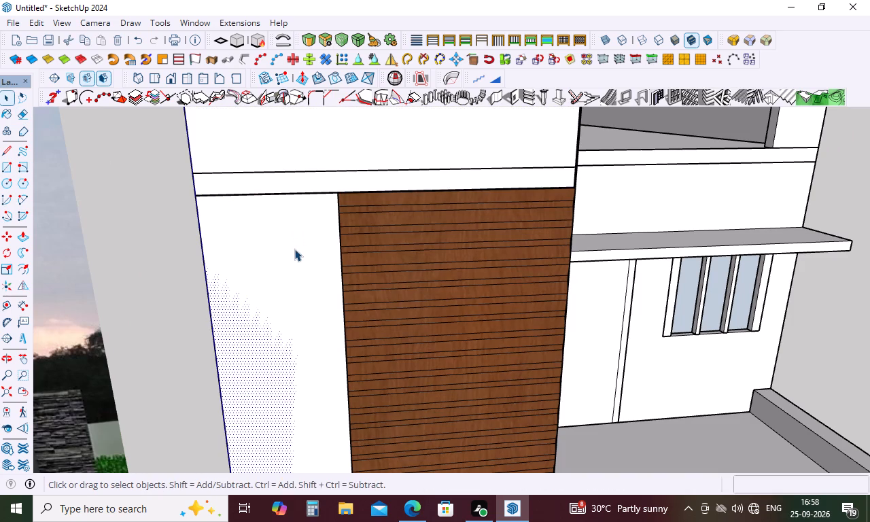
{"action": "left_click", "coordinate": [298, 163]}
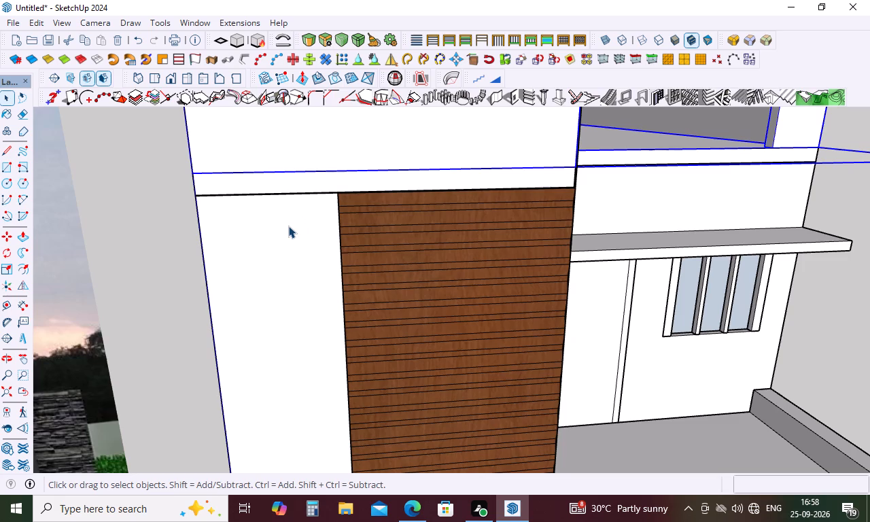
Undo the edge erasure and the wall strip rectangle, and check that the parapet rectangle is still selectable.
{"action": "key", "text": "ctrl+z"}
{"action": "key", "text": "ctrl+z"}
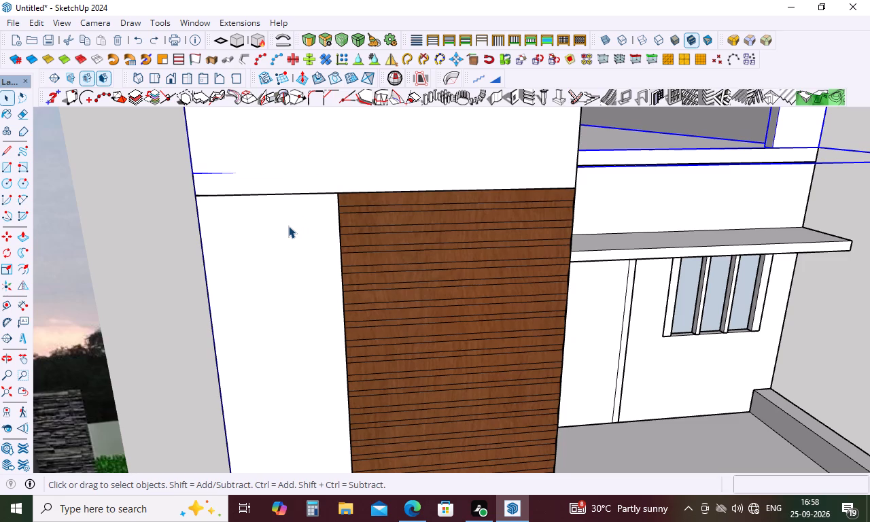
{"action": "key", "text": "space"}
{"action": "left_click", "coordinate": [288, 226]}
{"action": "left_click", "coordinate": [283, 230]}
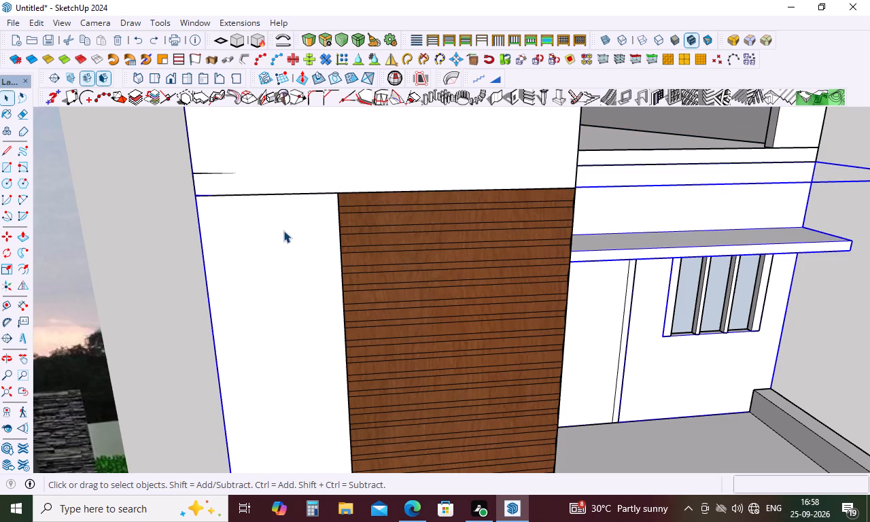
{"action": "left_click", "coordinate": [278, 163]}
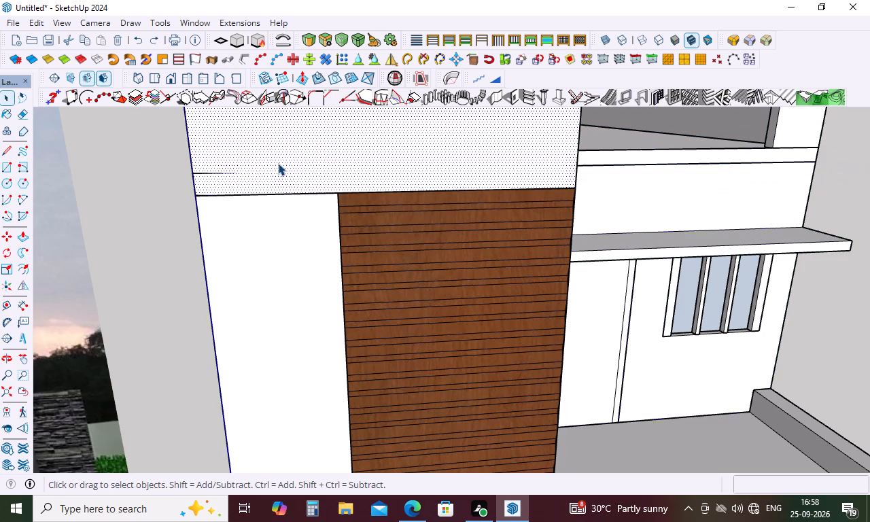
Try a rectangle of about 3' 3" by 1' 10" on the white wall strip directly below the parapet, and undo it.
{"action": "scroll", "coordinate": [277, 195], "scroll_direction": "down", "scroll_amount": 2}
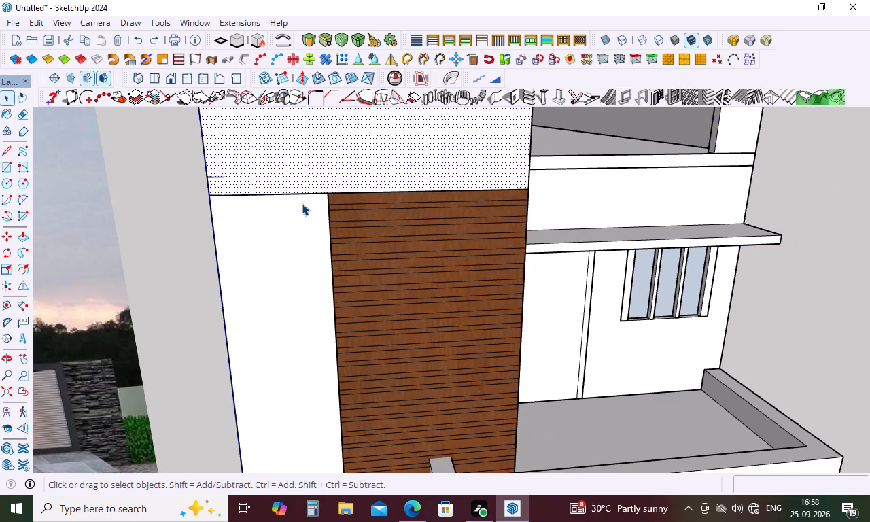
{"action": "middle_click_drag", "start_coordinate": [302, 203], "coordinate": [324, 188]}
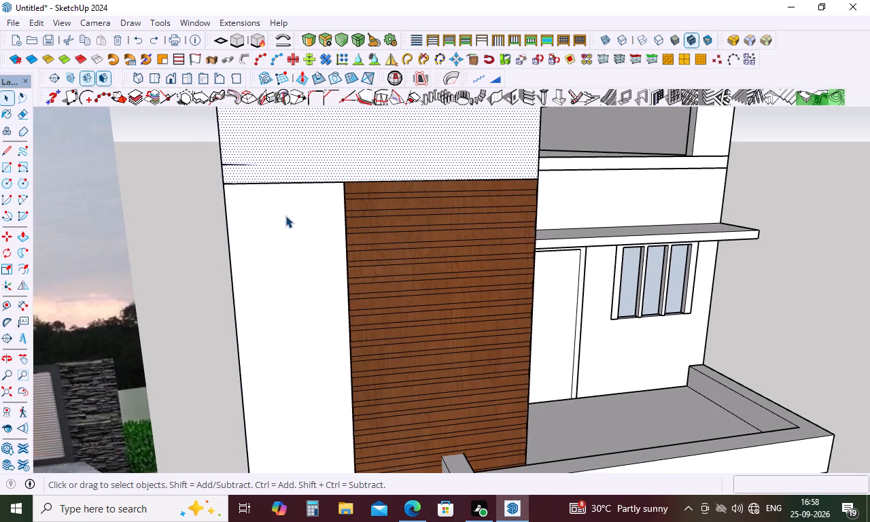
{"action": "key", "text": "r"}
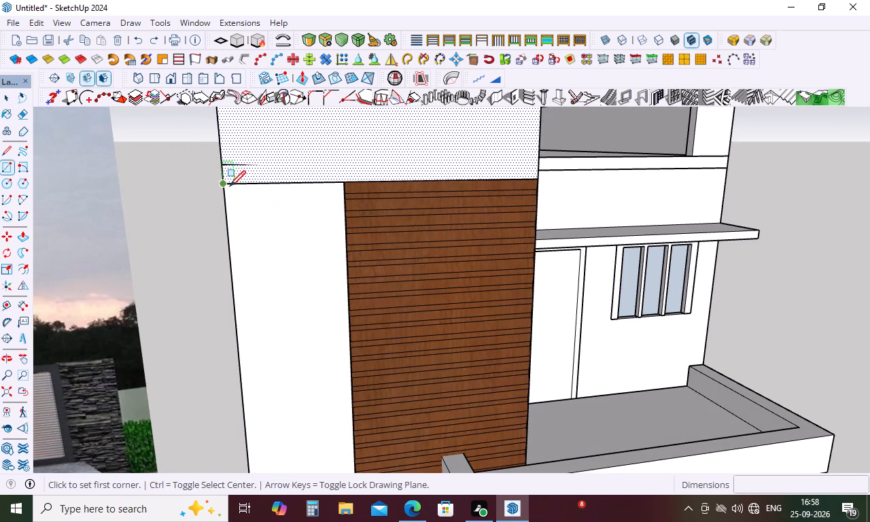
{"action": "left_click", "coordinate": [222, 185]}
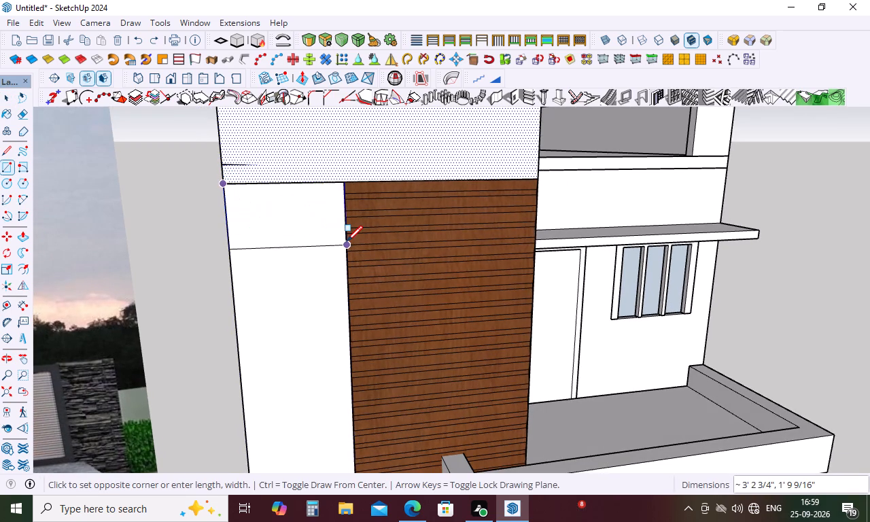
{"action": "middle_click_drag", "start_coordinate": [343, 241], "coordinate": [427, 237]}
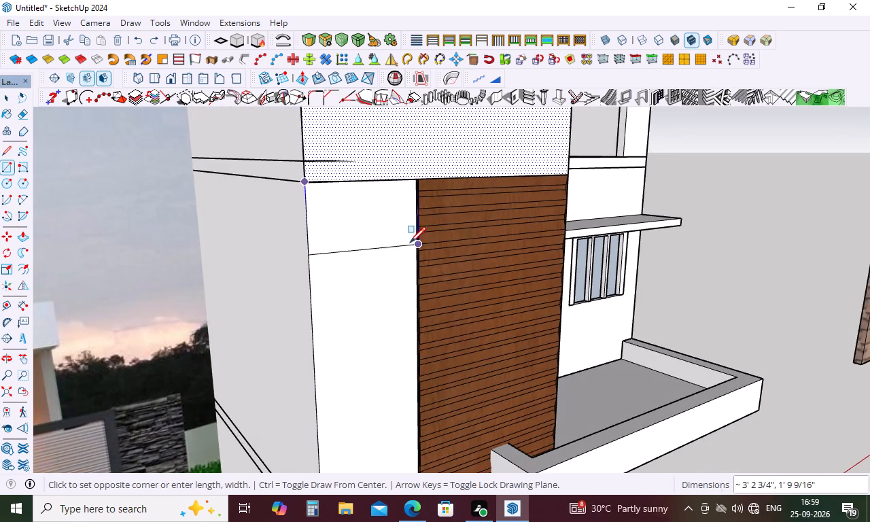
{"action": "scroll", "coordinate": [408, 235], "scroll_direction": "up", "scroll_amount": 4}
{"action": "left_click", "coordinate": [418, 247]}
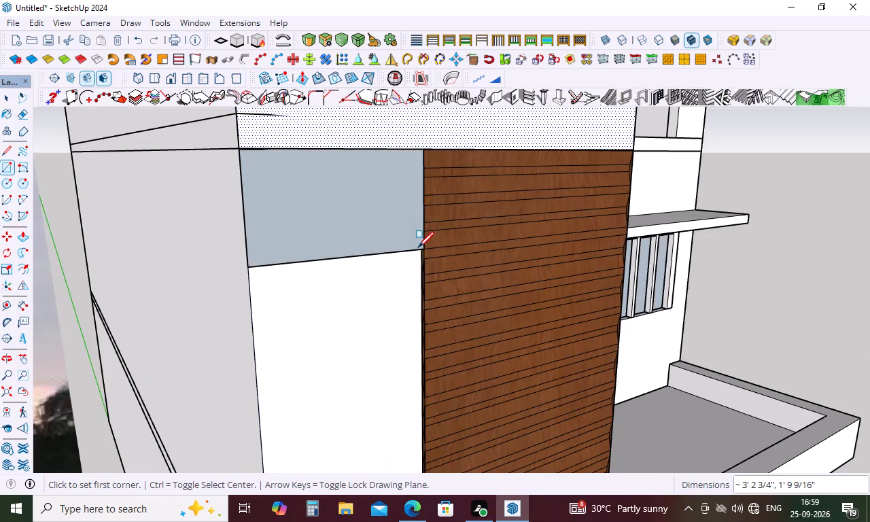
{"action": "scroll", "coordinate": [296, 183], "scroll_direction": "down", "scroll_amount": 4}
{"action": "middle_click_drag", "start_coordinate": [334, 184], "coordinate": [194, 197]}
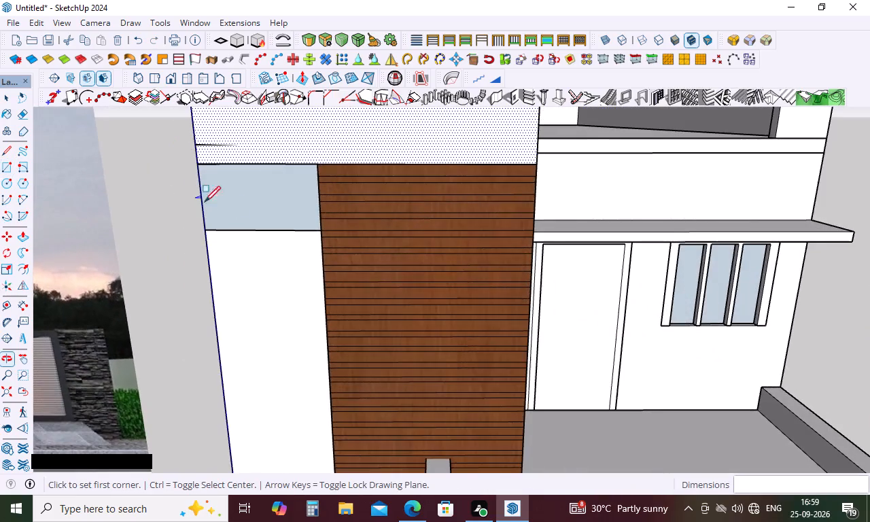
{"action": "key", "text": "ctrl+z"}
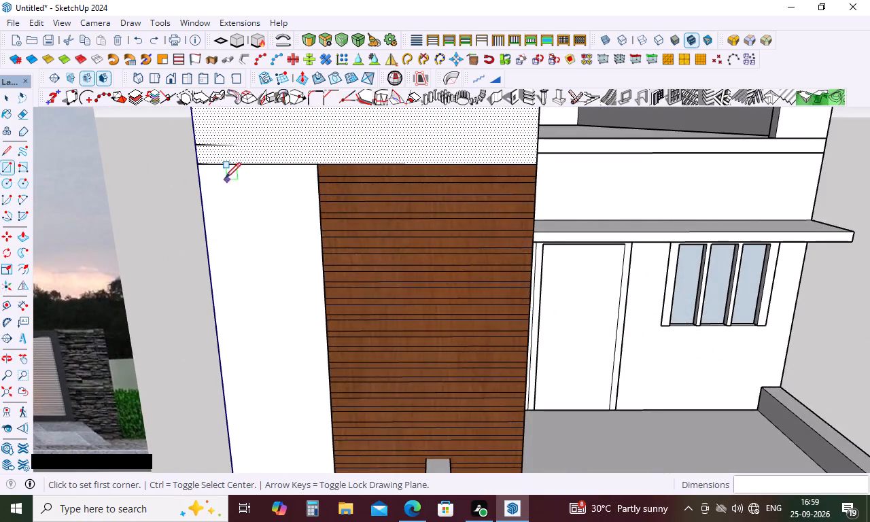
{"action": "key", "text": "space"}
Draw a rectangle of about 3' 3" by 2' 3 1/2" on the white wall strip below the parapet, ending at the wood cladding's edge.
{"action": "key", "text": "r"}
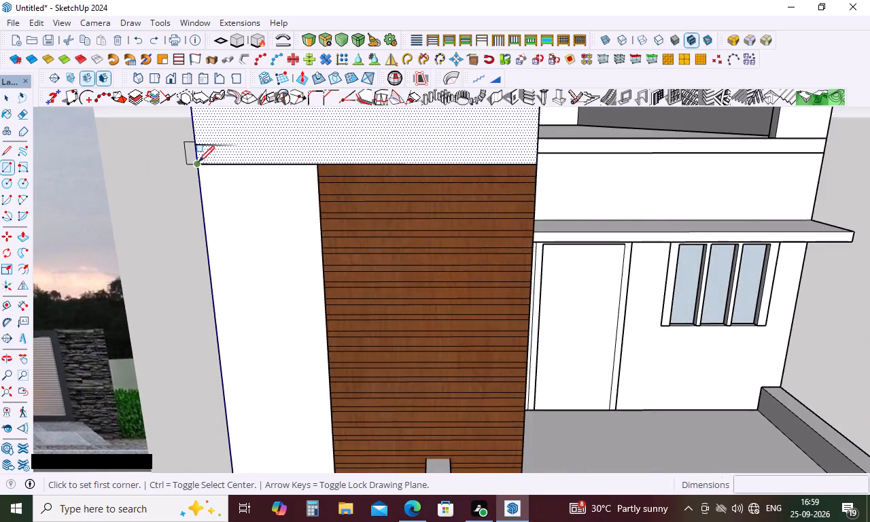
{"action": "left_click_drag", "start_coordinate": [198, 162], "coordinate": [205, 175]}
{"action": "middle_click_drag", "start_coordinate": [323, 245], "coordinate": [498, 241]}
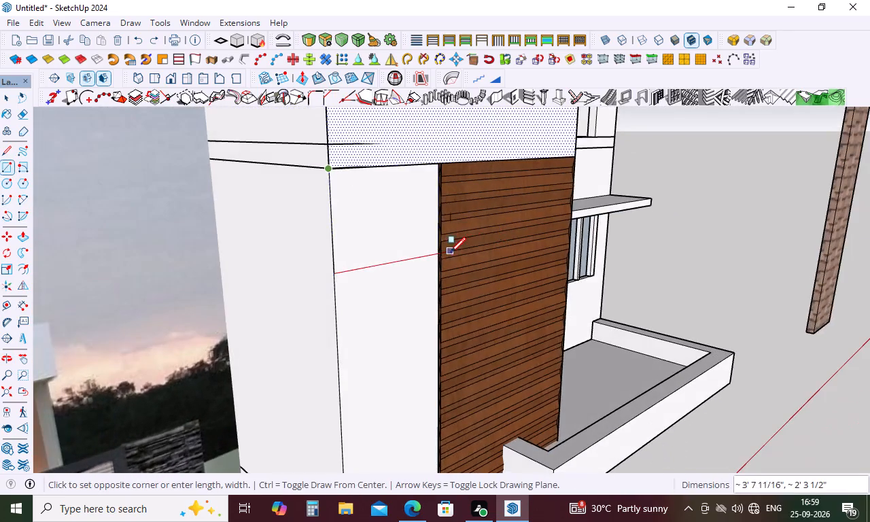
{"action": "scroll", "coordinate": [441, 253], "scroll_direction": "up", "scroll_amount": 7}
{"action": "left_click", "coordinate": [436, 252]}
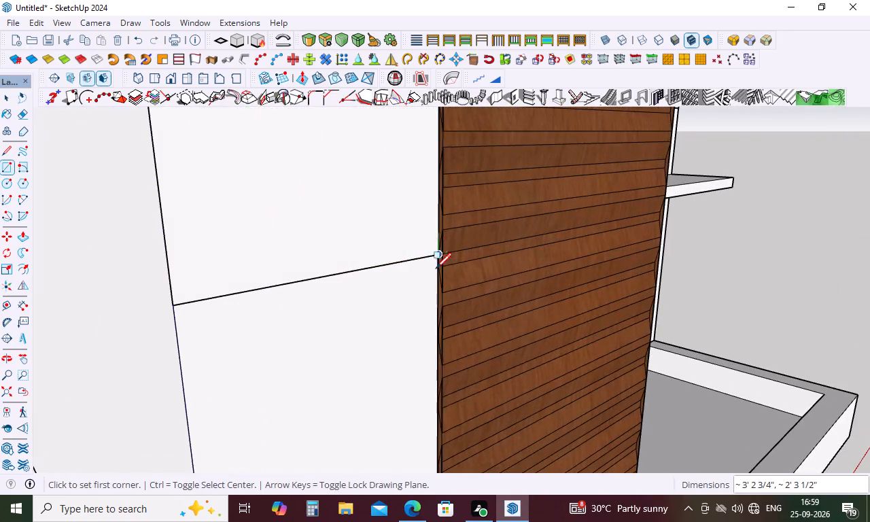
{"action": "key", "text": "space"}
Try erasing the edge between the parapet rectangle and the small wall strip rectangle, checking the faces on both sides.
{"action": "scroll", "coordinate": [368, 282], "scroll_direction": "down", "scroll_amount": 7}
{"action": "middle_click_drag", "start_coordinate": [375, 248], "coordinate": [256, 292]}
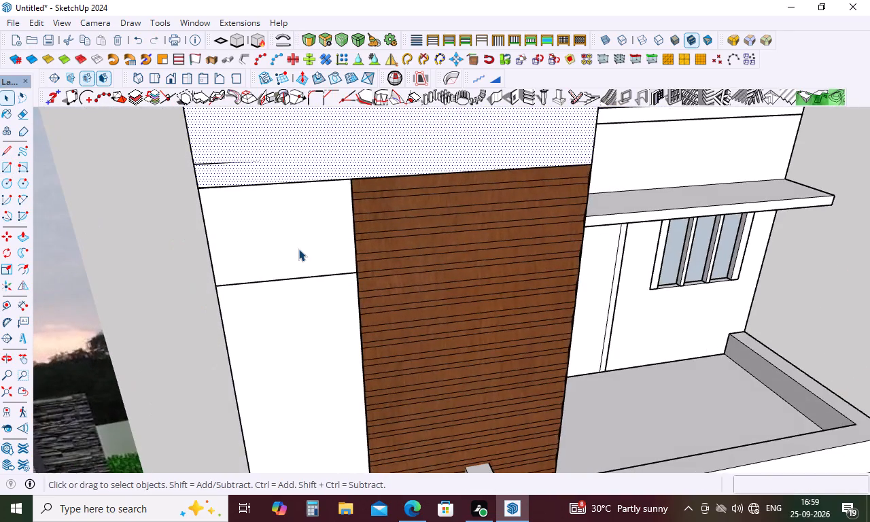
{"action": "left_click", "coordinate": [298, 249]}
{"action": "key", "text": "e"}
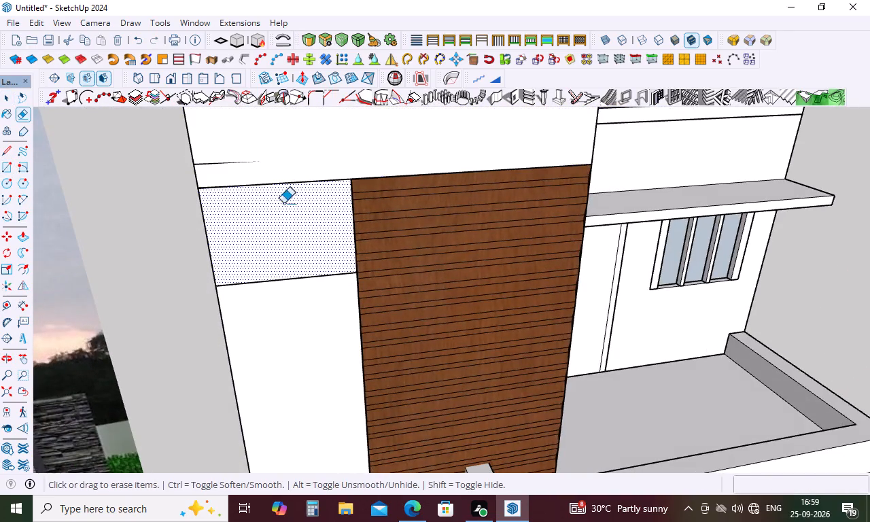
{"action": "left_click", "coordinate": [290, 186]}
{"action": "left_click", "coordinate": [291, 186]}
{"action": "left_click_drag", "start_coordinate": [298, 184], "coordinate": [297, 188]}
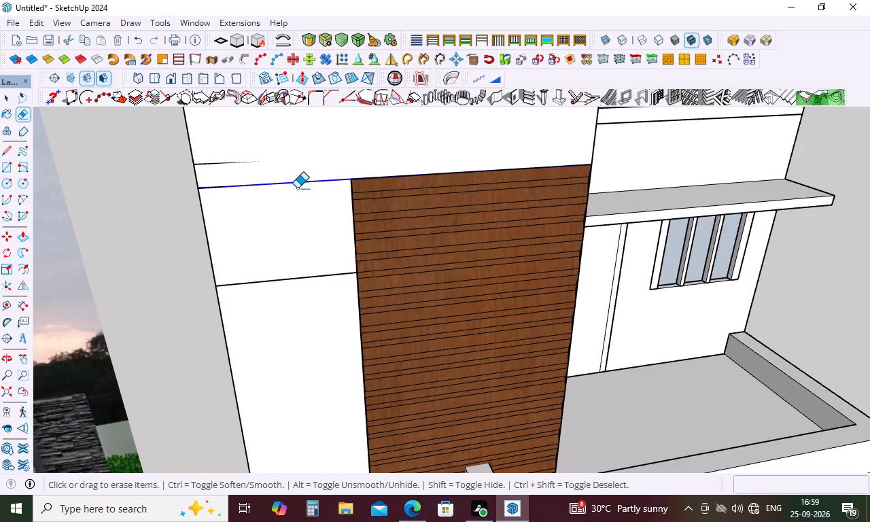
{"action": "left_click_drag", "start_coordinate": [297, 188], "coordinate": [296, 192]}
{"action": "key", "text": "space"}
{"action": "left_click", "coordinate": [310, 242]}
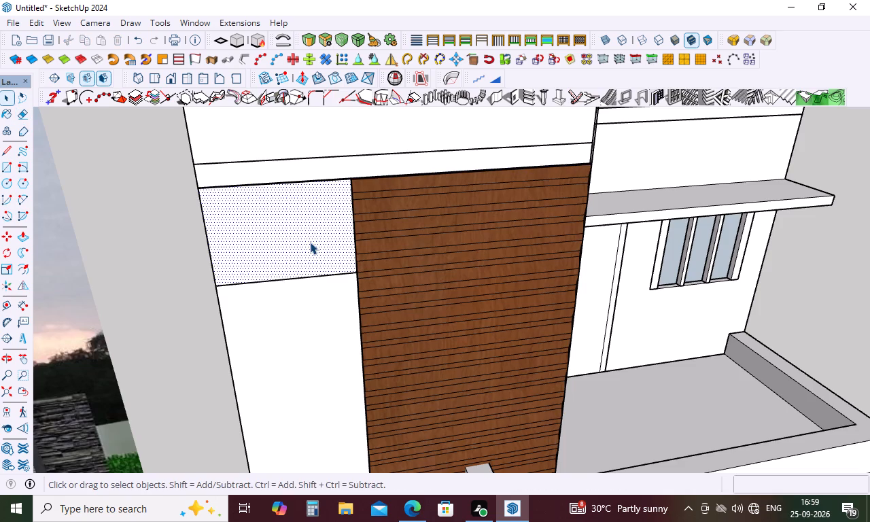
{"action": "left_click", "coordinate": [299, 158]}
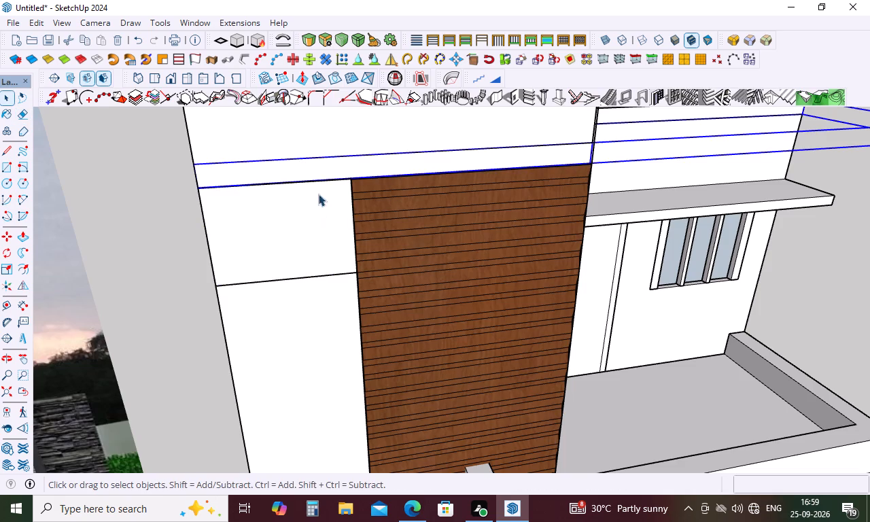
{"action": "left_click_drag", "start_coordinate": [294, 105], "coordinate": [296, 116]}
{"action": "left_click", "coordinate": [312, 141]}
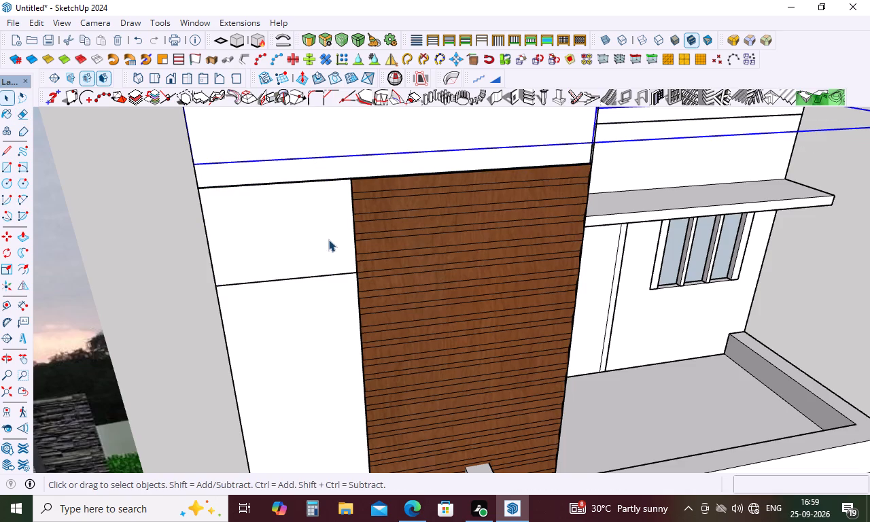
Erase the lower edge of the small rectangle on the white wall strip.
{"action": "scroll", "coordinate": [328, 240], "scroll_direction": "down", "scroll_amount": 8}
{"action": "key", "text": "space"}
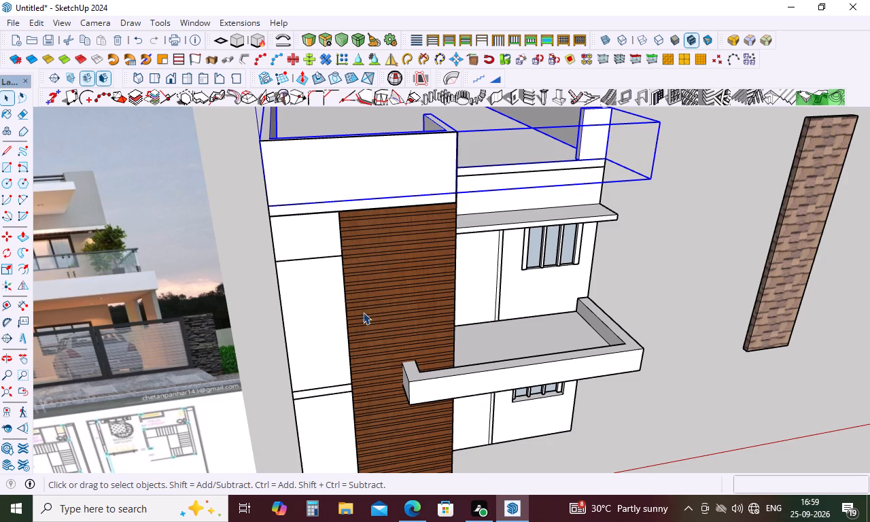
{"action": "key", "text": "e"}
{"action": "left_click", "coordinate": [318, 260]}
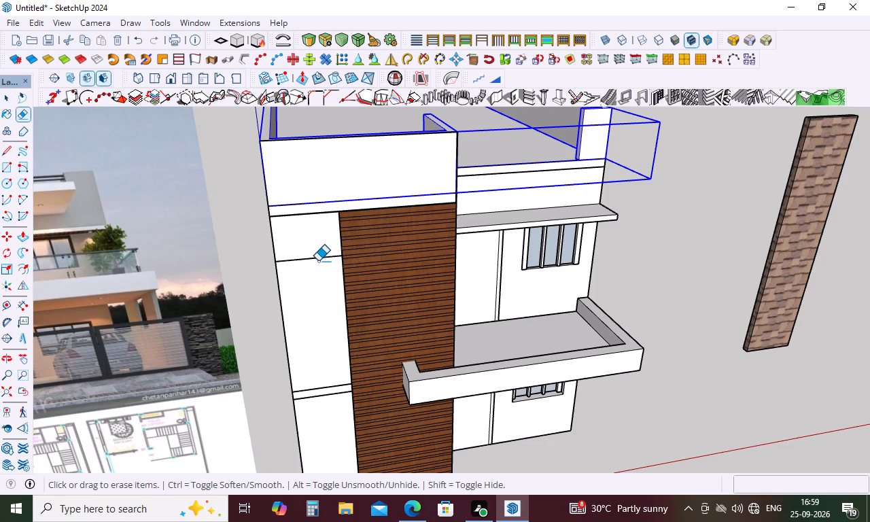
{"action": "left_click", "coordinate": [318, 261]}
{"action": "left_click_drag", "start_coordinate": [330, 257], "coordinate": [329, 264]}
Draw a rectangle of about 3' 3" by 14' from the floor band's lower corner at the cladding to the parapet's top outer corner.
{"action": "scroll", "coordinate": [425, 213], "scroll_direction": "down", "scroll_amount": 2}
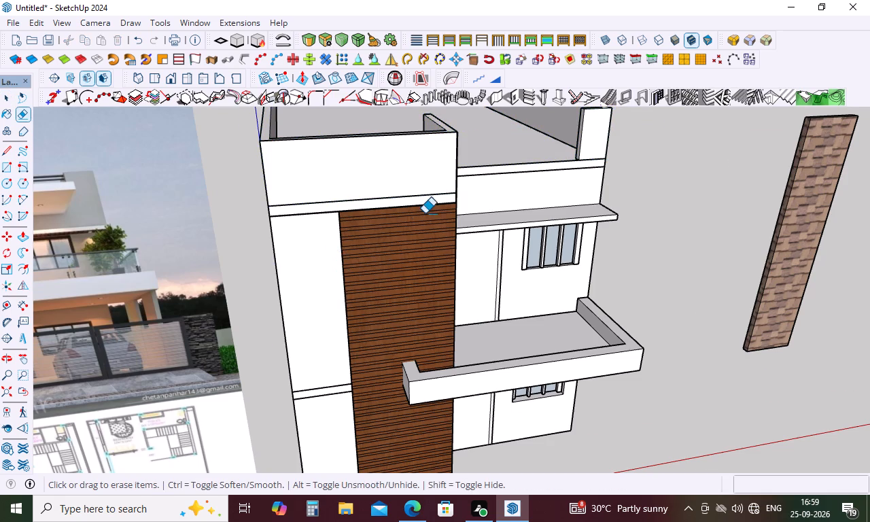
{"action": "scroll", "coordinate": [425, 213], "scroll_direction": "down", "scroll_amount": 2}
{"action": "middle_click_drag", "start_coordinate": [426, 214], "coordinate": [423, 127]}
{"action": "middle_click", "coordinate": [423, 127]}
{"action": "middle_click", "coordinate": [422, 126]}
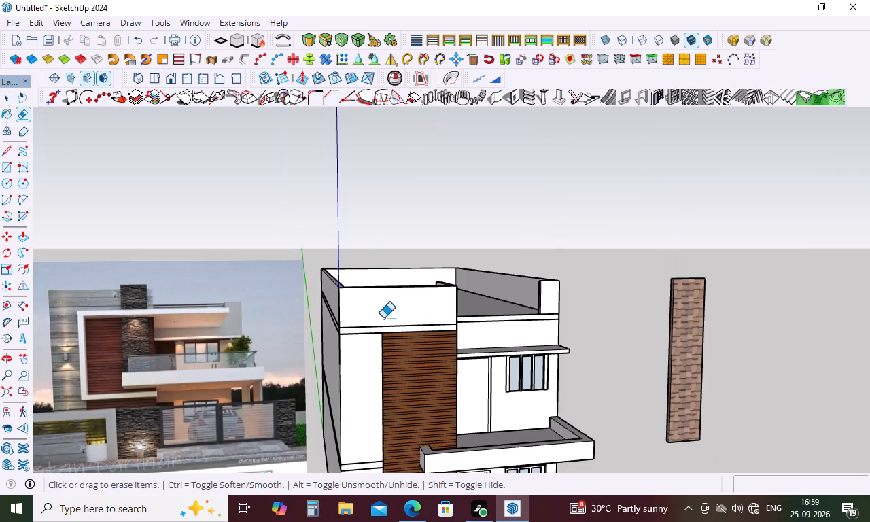
{"action": "key", "text": "Escape"}
{"action": "scroll", "coordinate": [371, 367], "scroll_direction": "up", "scroll_amount": 4}
{"action": "middle_click_drag", "start_coordinate": [381, 341], "coordinate": [377, 233]}
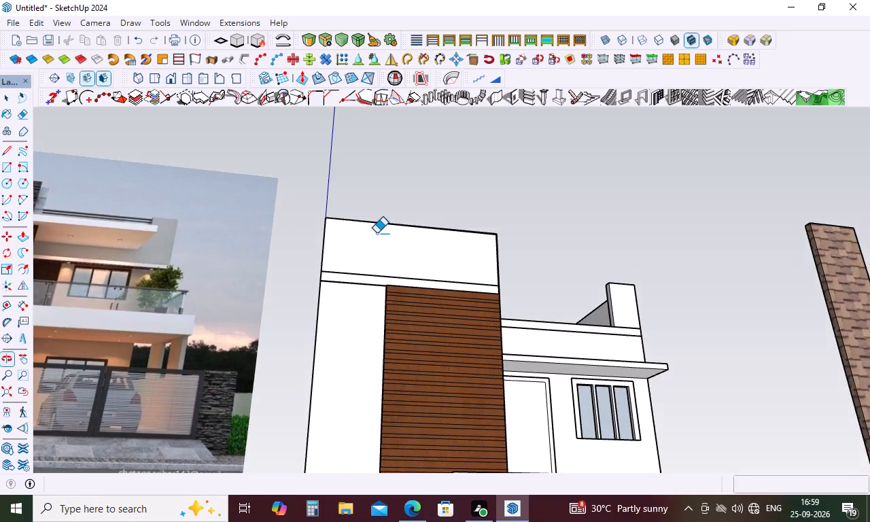
{"action": "scroll", "coordinate": [370, 268], "scroll_direction": "down", "scroll_amount": 3}
{"action": "key", "text": "r"}
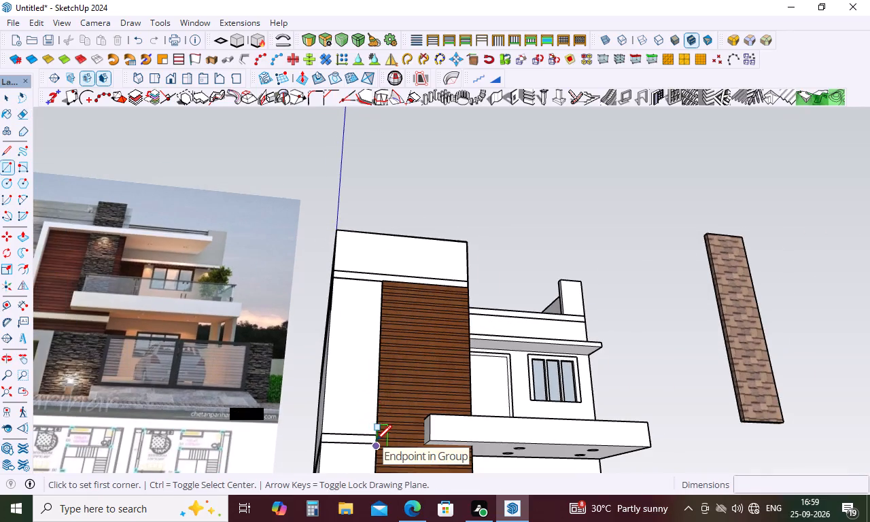
{"action": "middle_click_drag", "start_coordinate": [370, 436], "coordinate": [462, 444]}
{"action": "scroll", "coordinate": [376, 442], "scroll_direction": "up", "scroll_amount": 7}
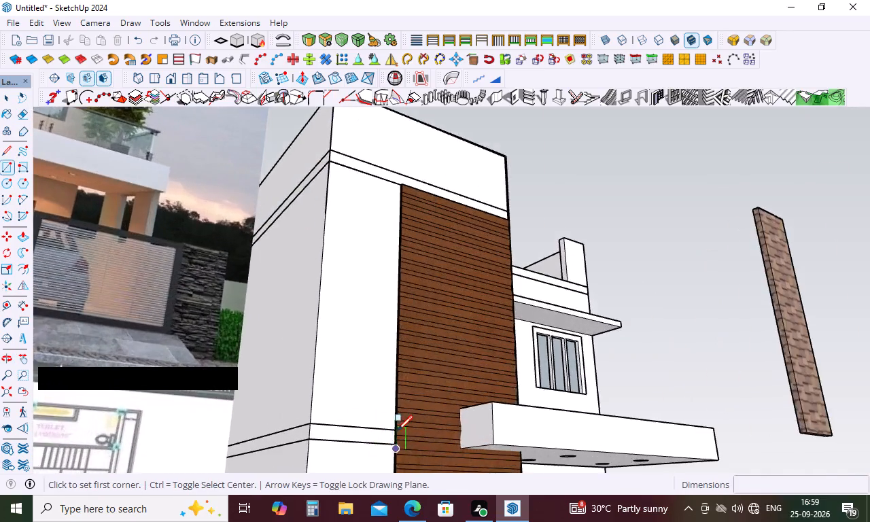
{"action": "scroll", "coordinate": [397, 431], "scroll_direction": "up", "scroll_amount": 7}
{"action": "scroll", "coordinate": [380, 408], "scroll_direction": "down", "scroll_amount": 3}
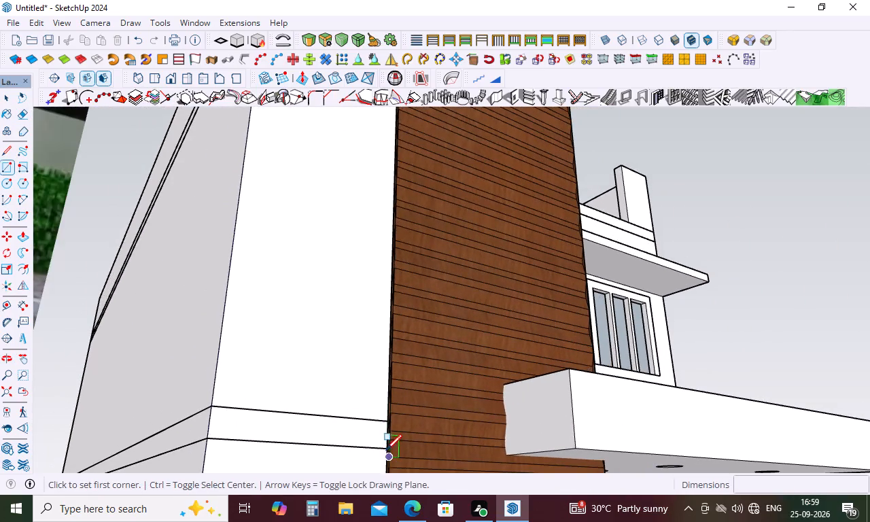
{"action": "scroll", "coordinate": [383, 449], "scroll_direction": "up", "scroll_amount": 8}
{"action": "left_click", "coordinate": [391, 453]}
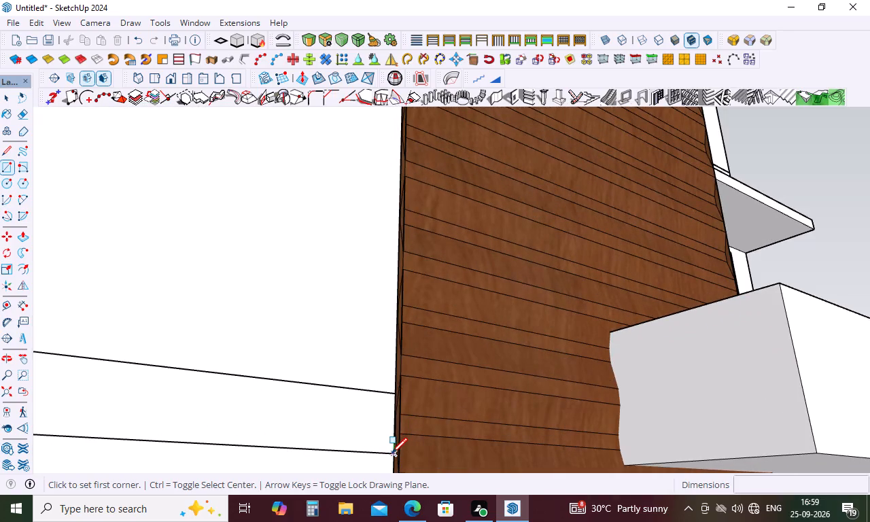
{"action": "scroll", "coordinate": [380, 387], "scroll_direction": "down", "scroll_amount": 19}
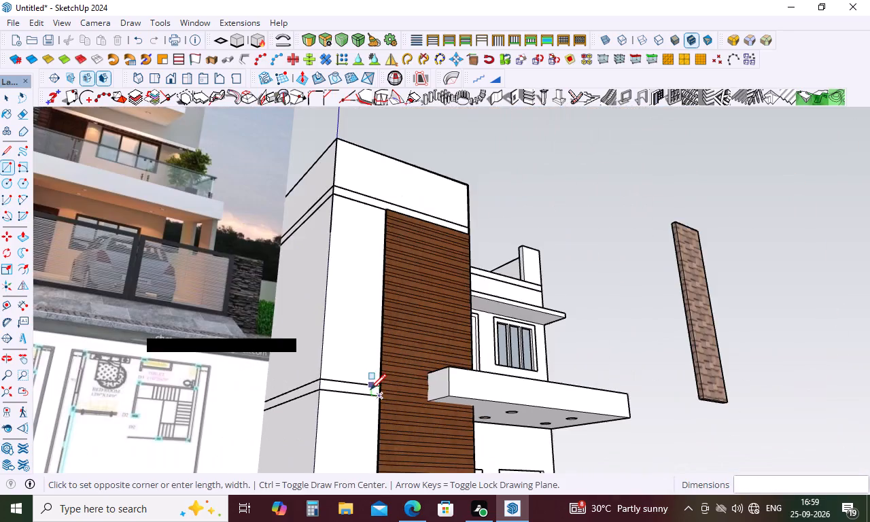
{"action": "middle_click_drag", "start_coordinate": [369, 341], "coordinate": [316, 427]}
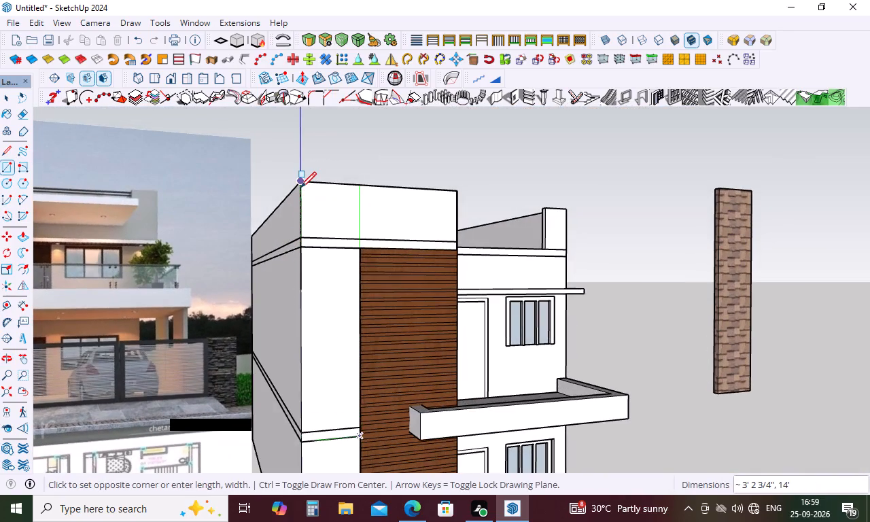
{"action": "left_click", "coordinate": [300, 186]}
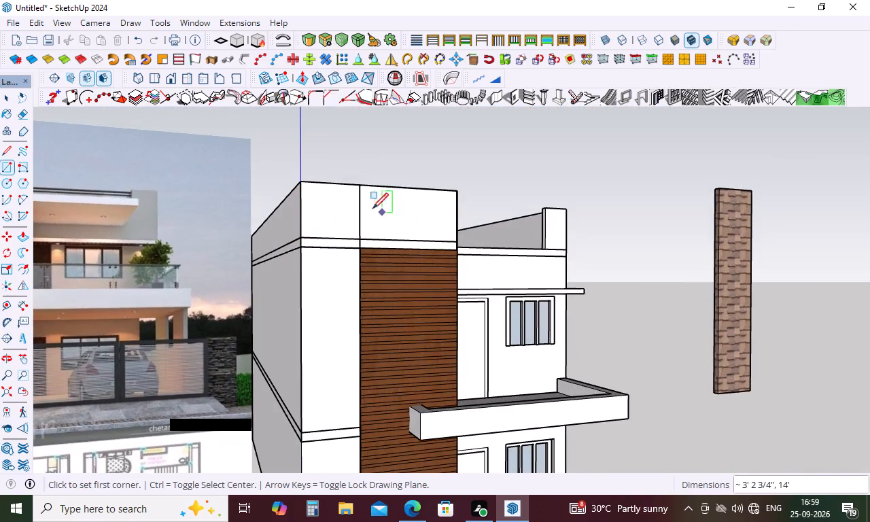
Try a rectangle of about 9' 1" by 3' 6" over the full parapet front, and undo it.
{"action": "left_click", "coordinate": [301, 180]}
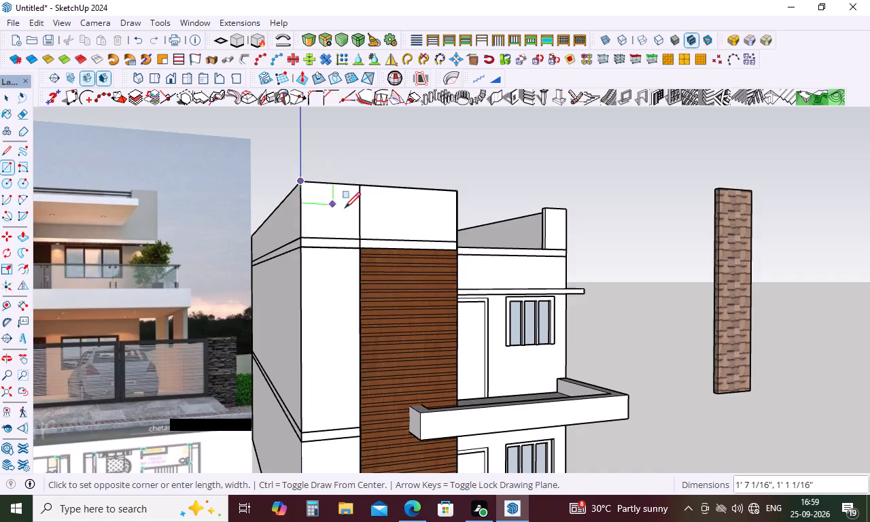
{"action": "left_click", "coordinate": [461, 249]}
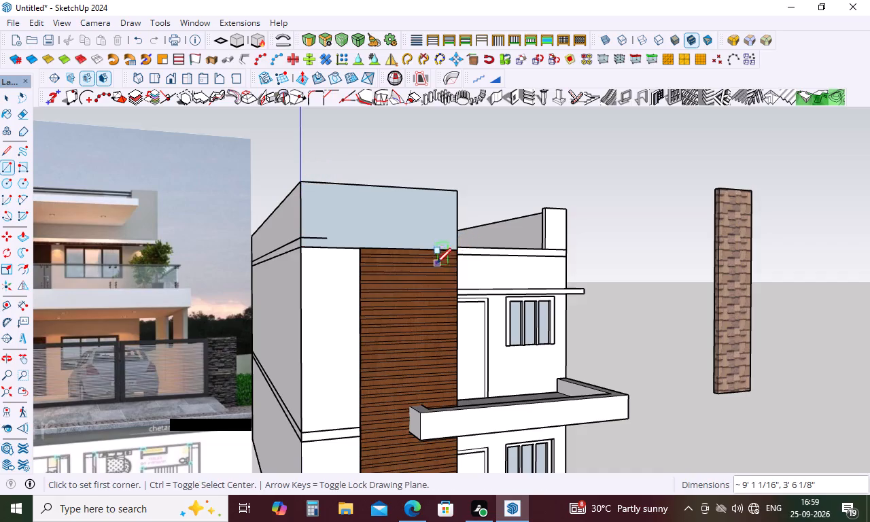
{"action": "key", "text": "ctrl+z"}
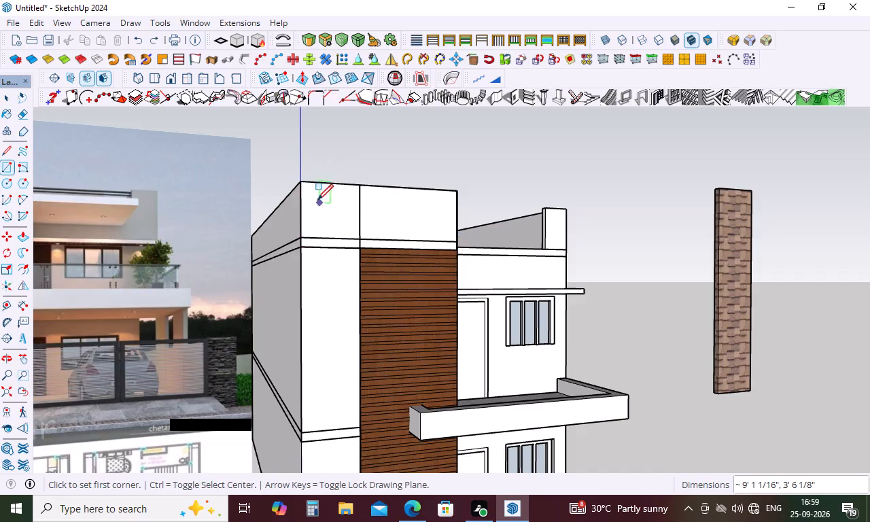
Draw a rectangle of about 9' 1" by 3' 6" over the parapet front, from its top outer corner to the cladding's far upper corner.
{"action": "left_click", "coordinate": [299, 183]}
{"action": "left_click", "coordinate": [457, 249]}
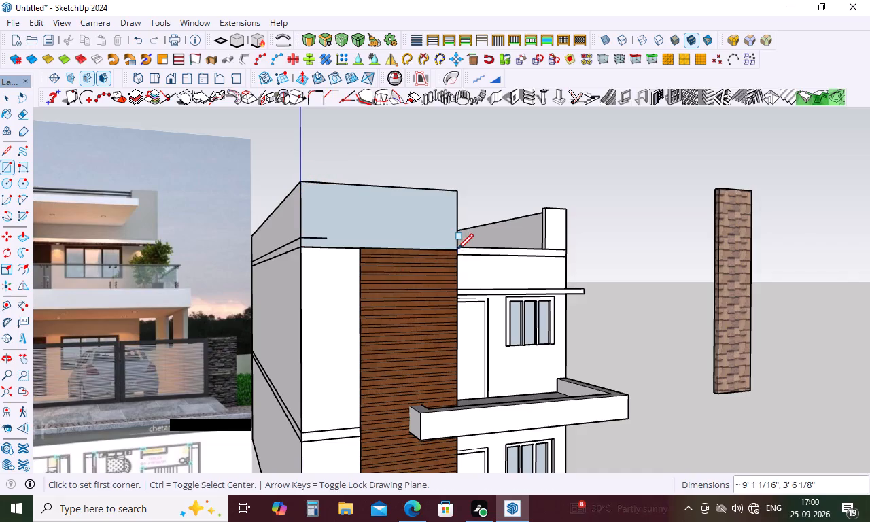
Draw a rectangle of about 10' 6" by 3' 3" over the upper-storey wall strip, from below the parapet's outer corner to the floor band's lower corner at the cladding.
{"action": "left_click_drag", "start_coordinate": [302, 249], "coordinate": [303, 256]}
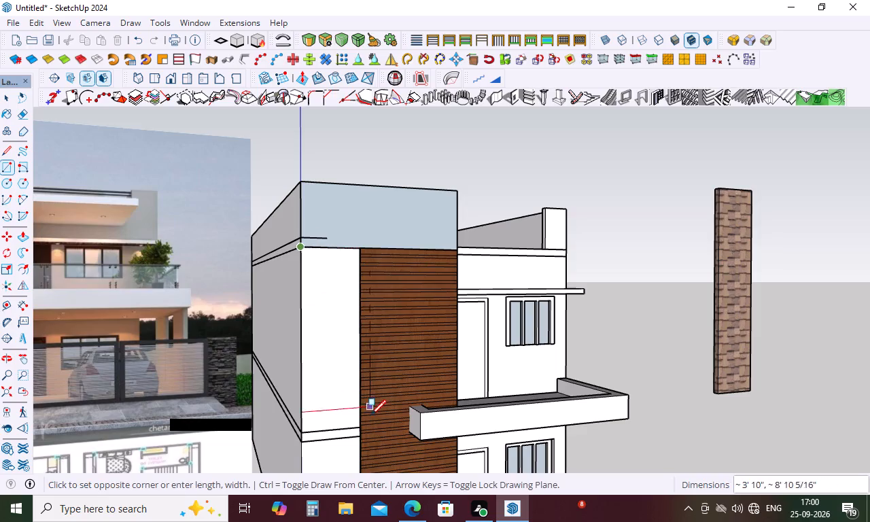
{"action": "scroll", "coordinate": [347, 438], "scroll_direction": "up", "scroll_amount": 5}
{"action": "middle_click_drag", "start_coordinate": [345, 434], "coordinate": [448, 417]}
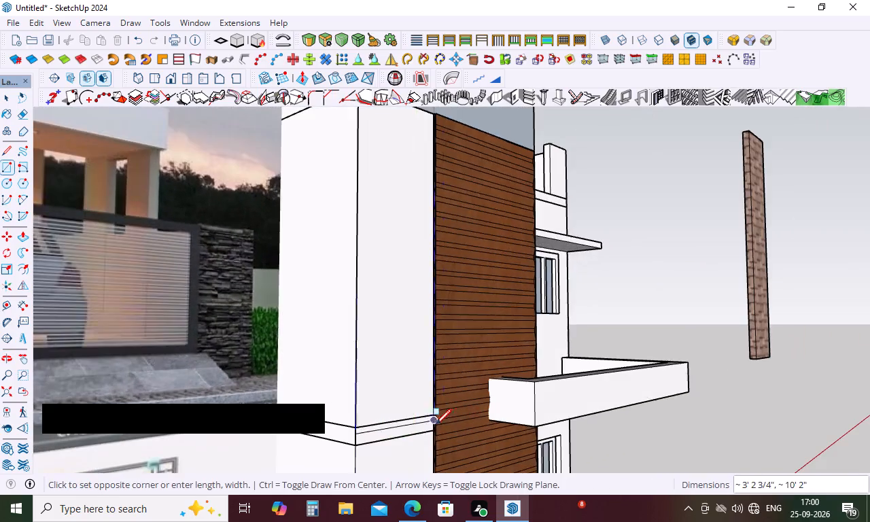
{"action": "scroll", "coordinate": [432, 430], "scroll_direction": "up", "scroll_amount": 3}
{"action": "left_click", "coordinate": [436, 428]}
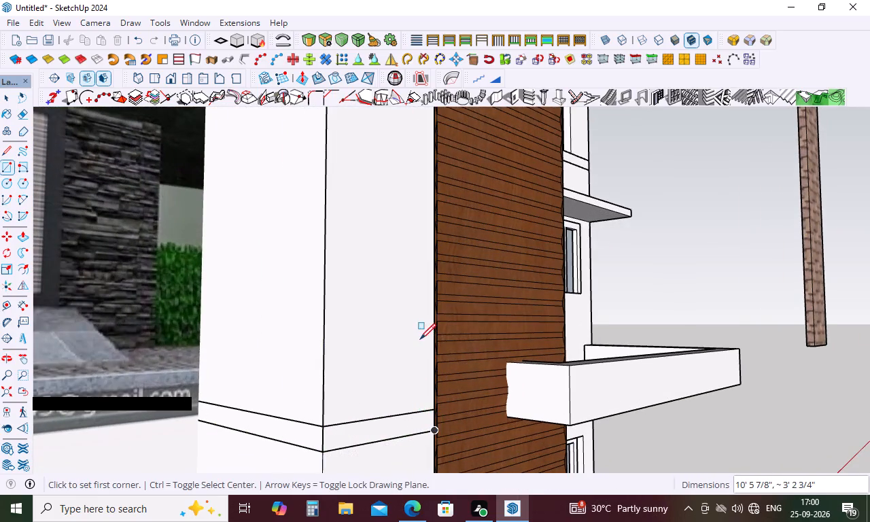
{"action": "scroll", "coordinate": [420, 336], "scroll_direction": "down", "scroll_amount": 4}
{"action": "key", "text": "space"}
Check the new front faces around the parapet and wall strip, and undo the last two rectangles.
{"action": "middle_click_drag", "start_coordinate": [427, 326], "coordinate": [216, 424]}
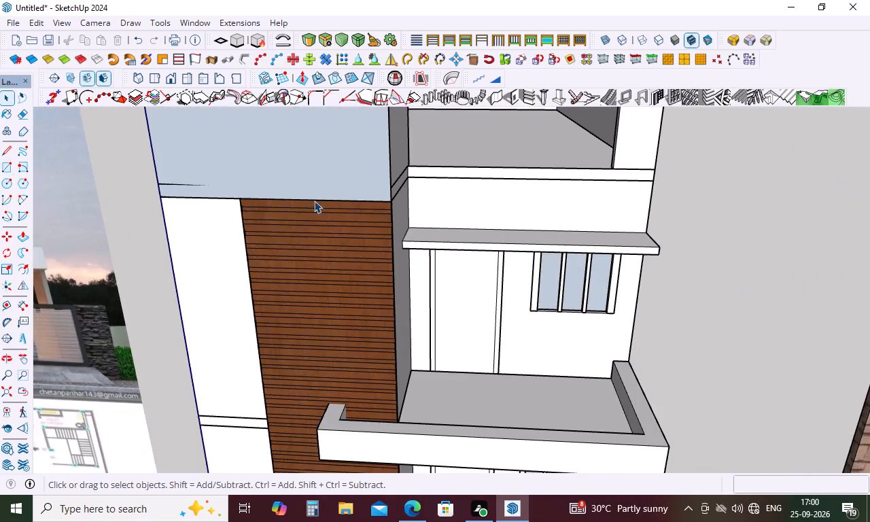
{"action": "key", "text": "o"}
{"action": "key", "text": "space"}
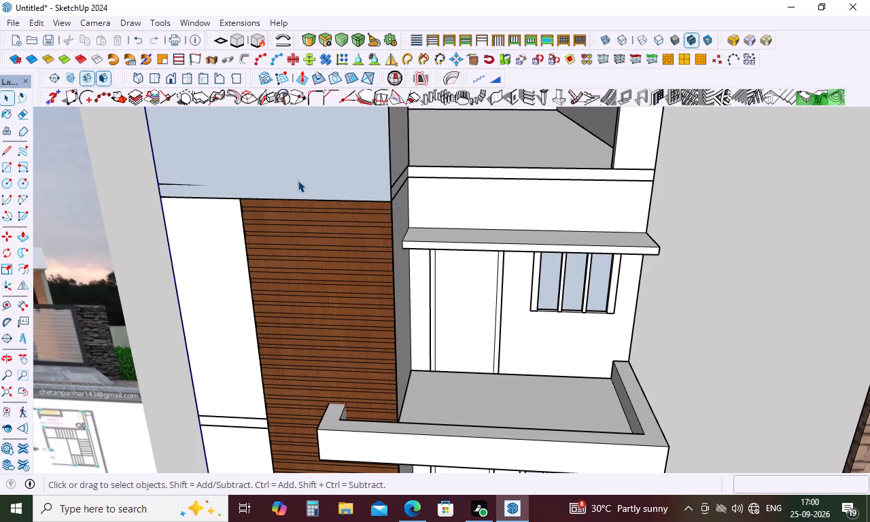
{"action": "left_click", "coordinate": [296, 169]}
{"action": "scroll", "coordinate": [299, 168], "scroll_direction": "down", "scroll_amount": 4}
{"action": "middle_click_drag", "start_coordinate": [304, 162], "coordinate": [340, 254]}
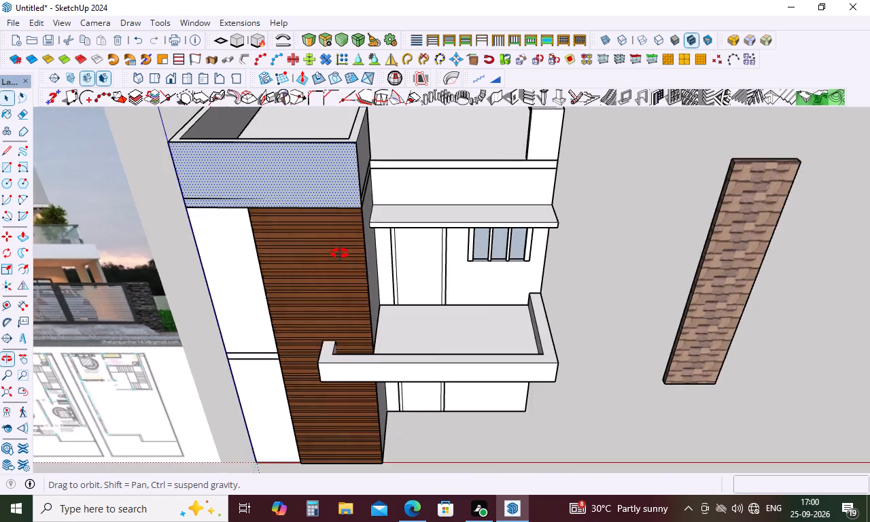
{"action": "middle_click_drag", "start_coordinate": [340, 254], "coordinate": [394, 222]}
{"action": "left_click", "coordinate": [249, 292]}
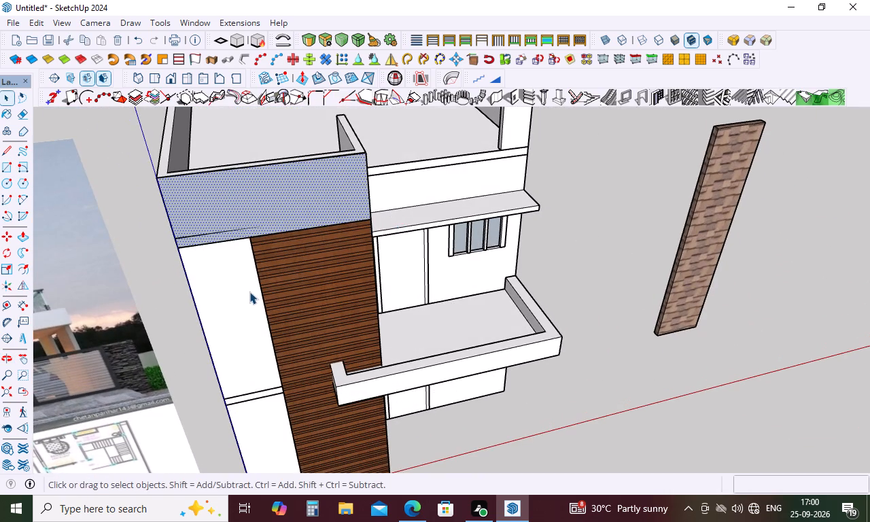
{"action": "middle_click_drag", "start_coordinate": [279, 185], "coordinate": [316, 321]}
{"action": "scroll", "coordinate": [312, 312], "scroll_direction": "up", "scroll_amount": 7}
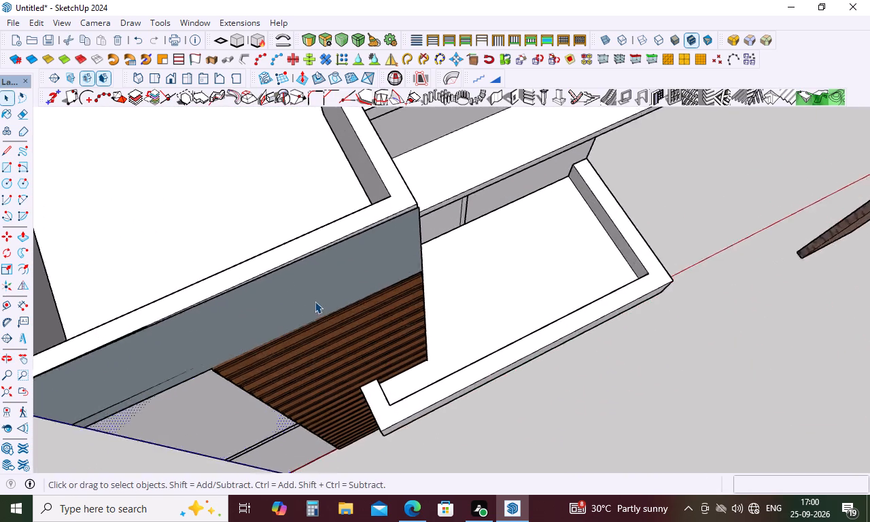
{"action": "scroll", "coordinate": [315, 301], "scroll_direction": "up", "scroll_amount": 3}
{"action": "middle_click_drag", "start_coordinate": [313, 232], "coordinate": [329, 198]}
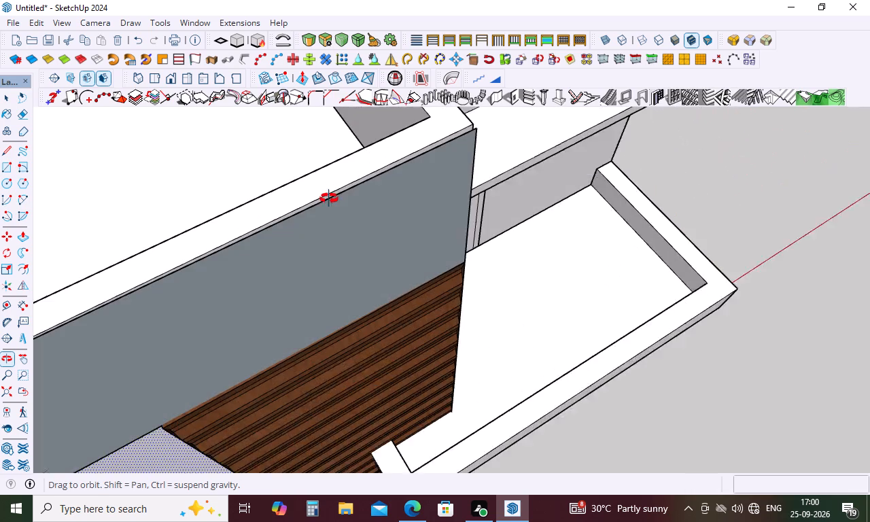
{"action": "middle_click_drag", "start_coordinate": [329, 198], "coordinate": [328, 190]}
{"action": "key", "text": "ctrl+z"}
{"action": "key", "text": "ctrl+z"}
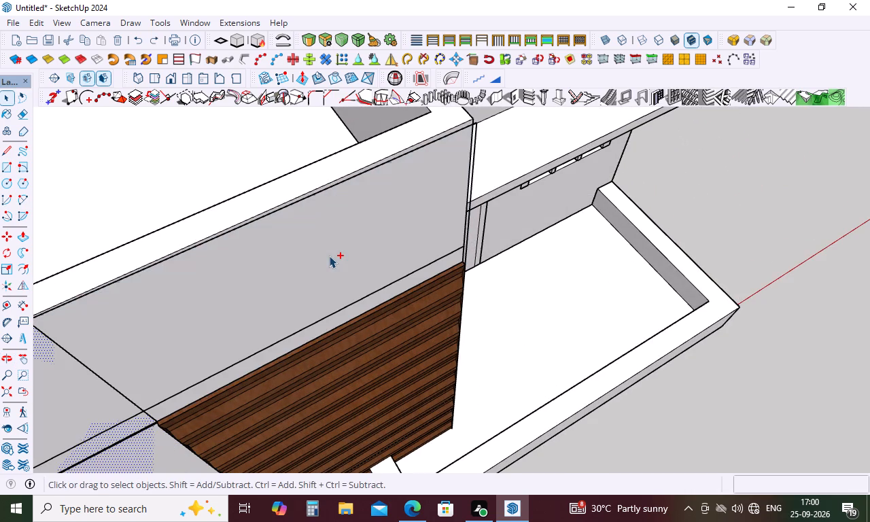
Erase the stray vertical edge standing off the parapet's end at the cladding's far upper corner.
{"action": "scroll", "coordinate": [442, 216], "scroll_direction": "down", "scroll_amount": 3}
{"action": "middle_click_drag", "start_coordinate": [444, 220], "coordinate": [410, 147]}
{"action": "scroll", "coordinate": [403, 193], "scroll_direction": "down", "scroll_amount": 4}
{"action": "middle_click_drag", "start_coordinate": [428, 188], "coordinate": [445, 247]}
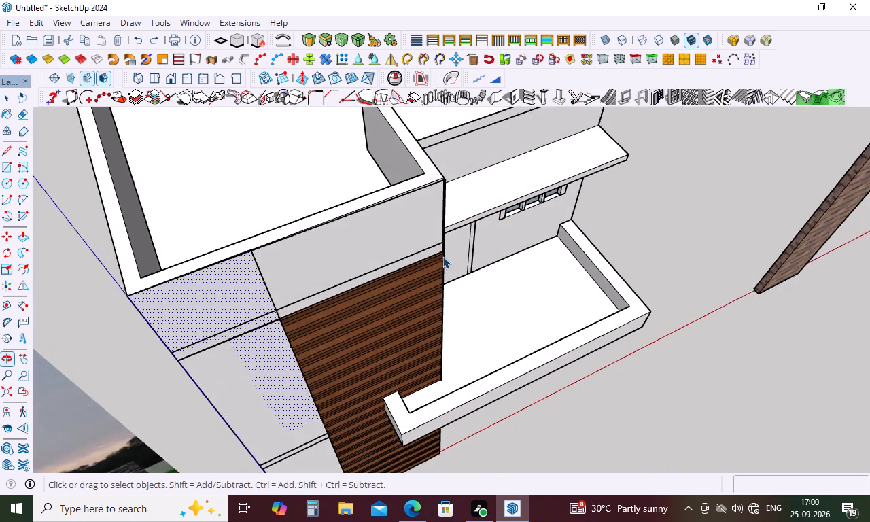
{"action": "scroll", "coordinate": [431, 250], "scroll_direction": "up", "scroll_amount": 4}
{"action": "middle_click_drag", "start_coordinate": [429, 246], "coordinate": [474, 286]}
{"action": "scroll", "coordinate": [461, 296], "scroll_direction": "up", "scroll_amount": 9}
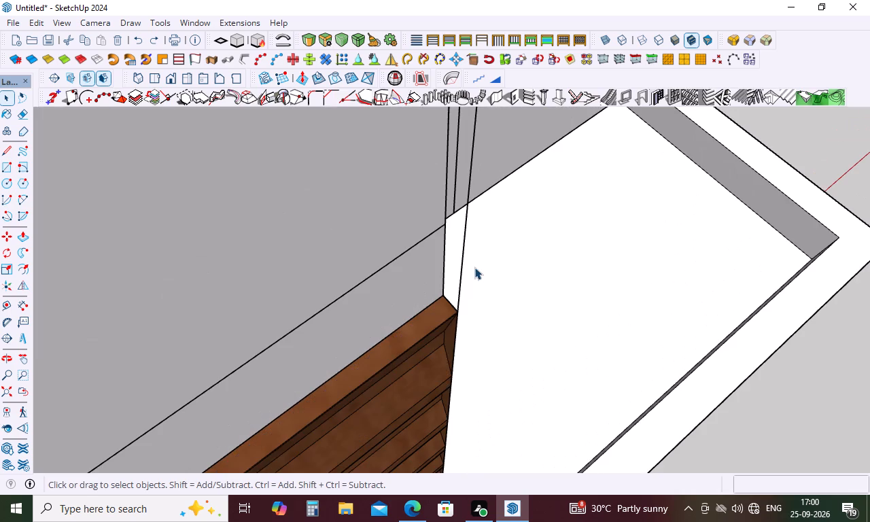
{"action": "key", "text": "e"}
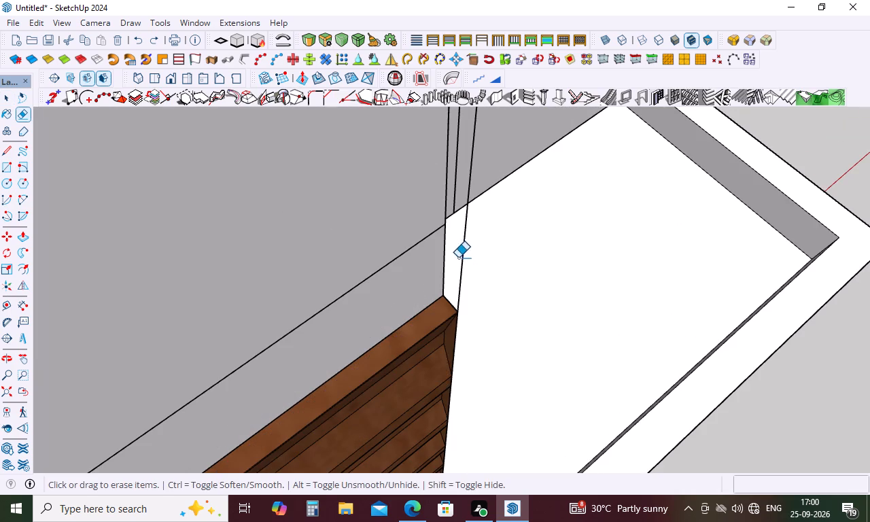
{"action": "left_click", "coordinate": [464, 247]}
Erase the leftover horizontal edge running along the parapet front just below its top and projecting past its far corner.
{"action": "scroll", "coordinate": [469, 246], "scroll_direction": "down", "scroll_amount": 8}
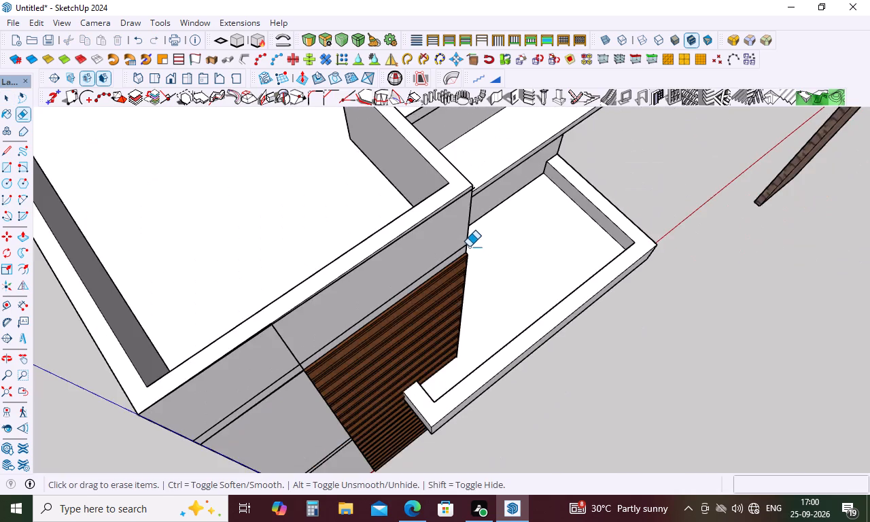
{"action": "scroll", "coordinate": [469, 247], "scroll_direction": "down", "scroll_amount": 4}
{"action": "scroll", "coordinate": [481, 210], "scroll_direction": "up", "scroll_amount": 8}
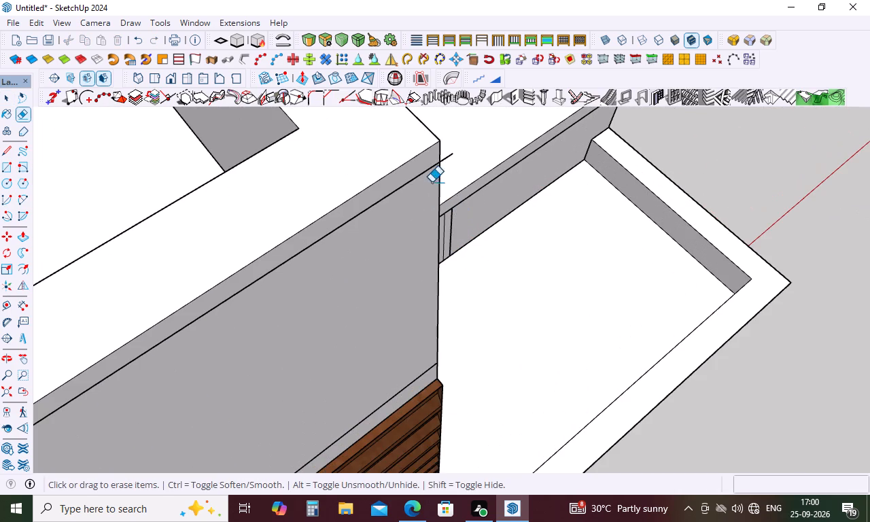
{"action": "left_click_drag", "start_coordinate": [449, 160], "coordinate": [450, 169]}
{"action": "left_click", "coordinate": [451, 158]}
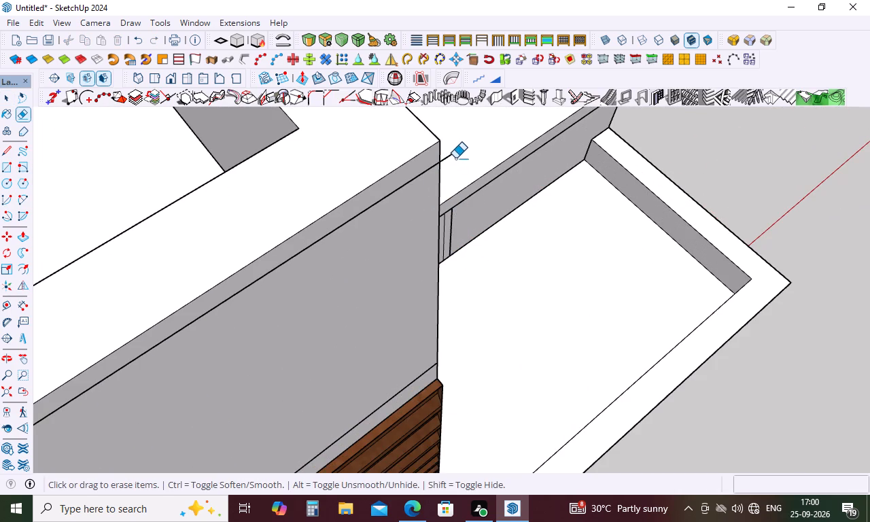
{"action": "left_click_drag", "start_coordinate": [457, 154], "coordinate": [455, 163]}
{"action": "left_click_drag", "start_coordinate": [451, 160], "coordinate": [446, 170]}
{"action": "middle_click_drag", "start_coordinate": [471, 180], "coordinate": [470, 176]}
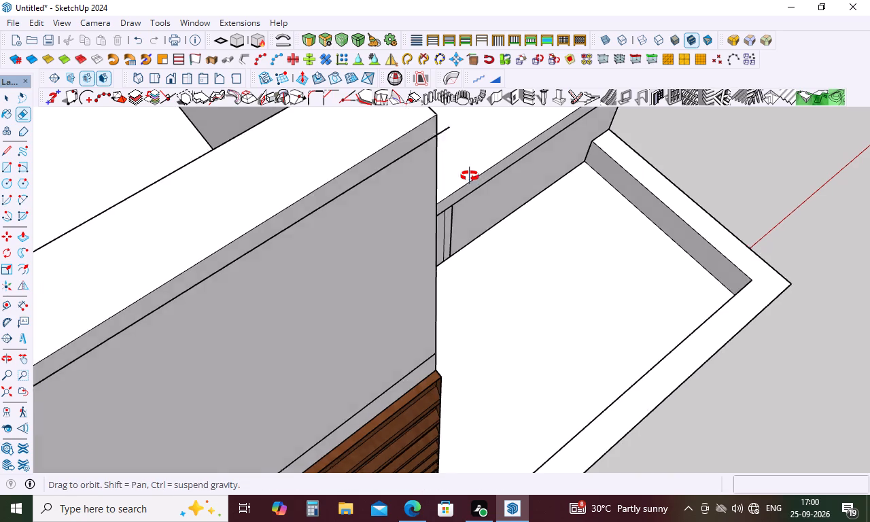
{"action": "middle_click_drag", "start_coordinate": [470, 176], "coordinate": [413, 224]}
{"action": "scroll", "coordinate": [365, 358], "scroll_direction": "down", "scroll_amount": 9}
{"action": "middle_click_drag", "start_coordinate": [372, 368], "coordinate": [339, 297]}
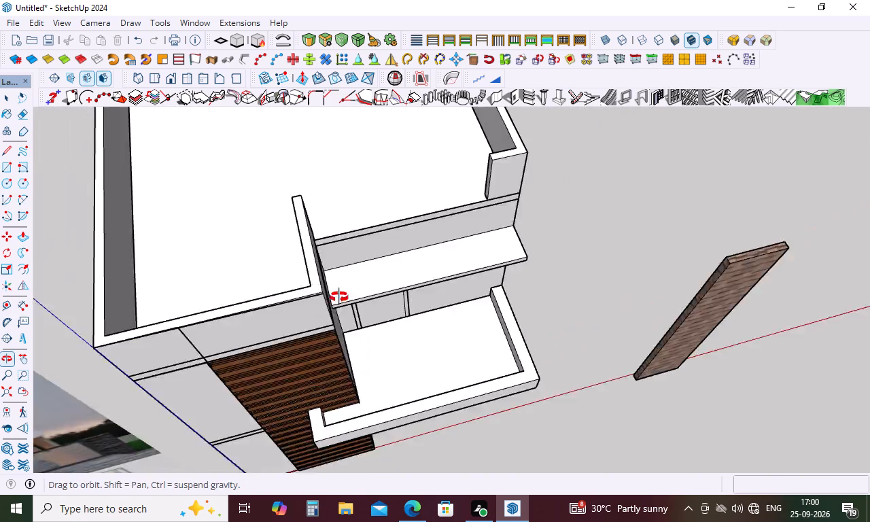
{"action": "middle_click_drag", "start_coordinate": [339, 297], "coordinate": [309, 198]}
{"action": "scroll", "coordinate": [314, 176], "scroll_direction": "up", "scroll_amount": 13}
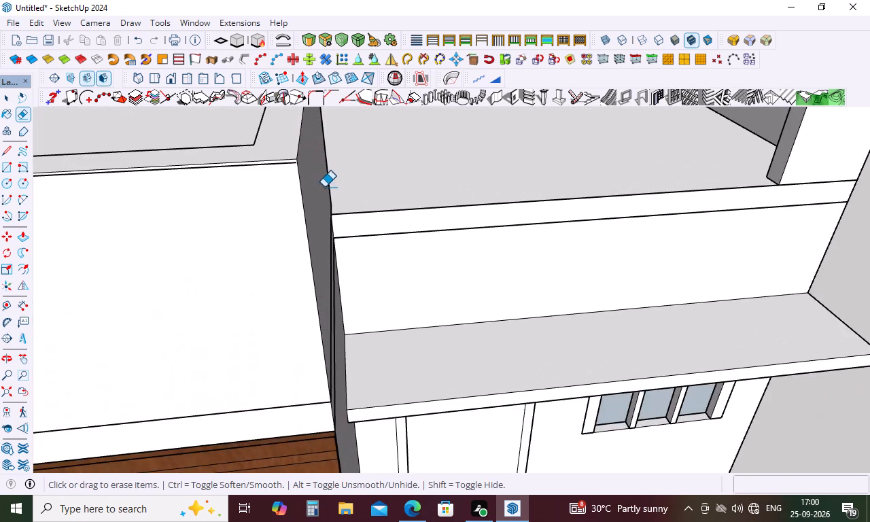
{"action": "scroll", "coordinate": [304, 167], "scroll_direction": "up", "scroll_amount": 3}
{"action": "middle_click_drag", "start_coordinate": [302, 167], "coordinate": [186, 207]}
{"action": "middle_click_drag", "start_coordinate": [290, 145], "coordinate": [282, 150]}
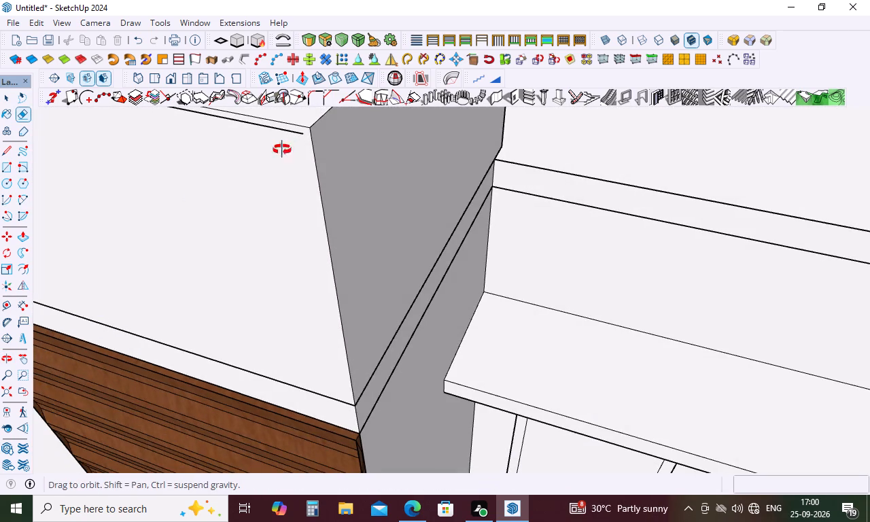
{"action": "middle_click_drag", "start_coordinate": [282, 150], "coordinate": [205, 160]}
{"action": "left_click_drag", "start_coordinate": [251, 122], "coordinate": [248, 128]}
Draw a rectangle of about 9' 1" by 3' 6" over the parapet front, from its top outer corner to the cladding's far upper corner.
{"action": "scroll", "coordinate": [371, 262], "scroll_direction": "down", "scroll_amount": 12}
{"action": "middle_click_drag", "start_coordinate": [372, 262], "coordinate": [533, 257]}
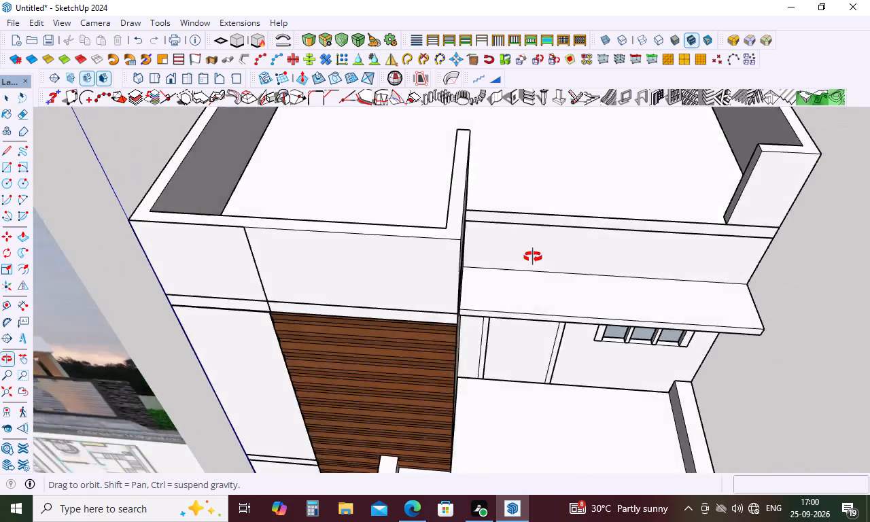
{"action": "middle_click_drag", "start_coordinate": [533, 257], "coordinate": [573, 232]}
{"action": "scroll", "coordinate": [266, 224], "scroll_direction": "up", "scroll_amount": 8}
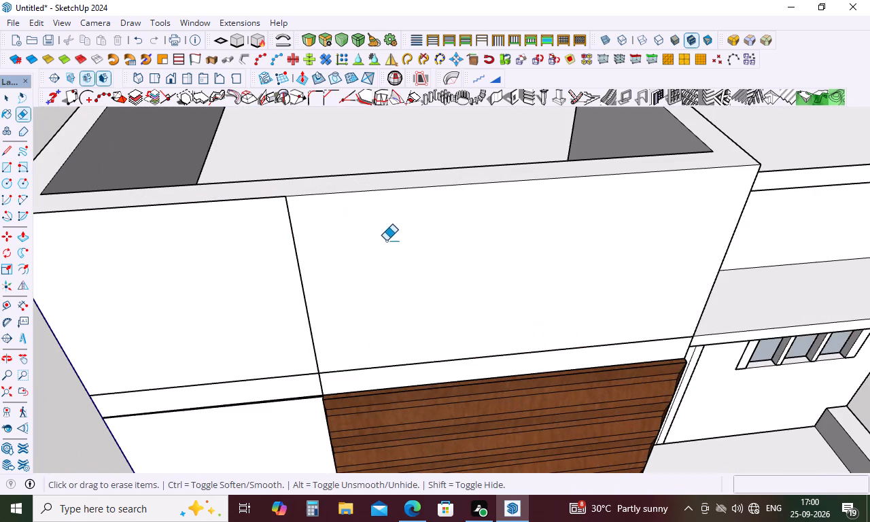
{"action": "key", "text": "space"}
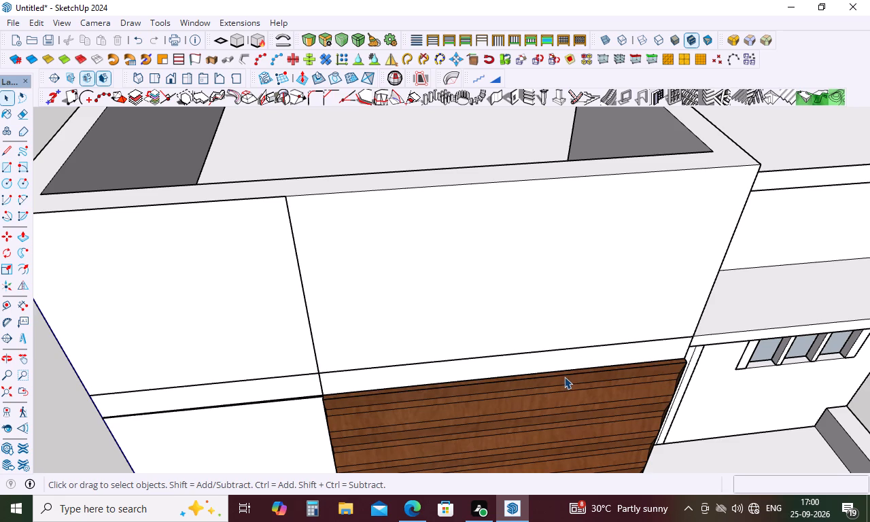
{"action": "key", "text": "r"}
{"action": "scroll", "coordinate": [448, 264], "scroll_direction": "down", "scroll_amount": 3}
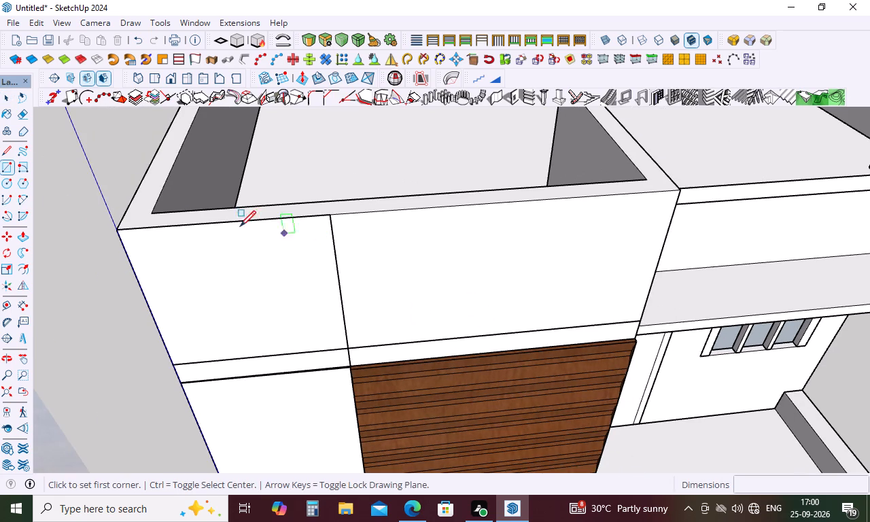
{"action": "left_click_drag", "start_coordinate": [120, 230], "coordinate": [130, 248]}
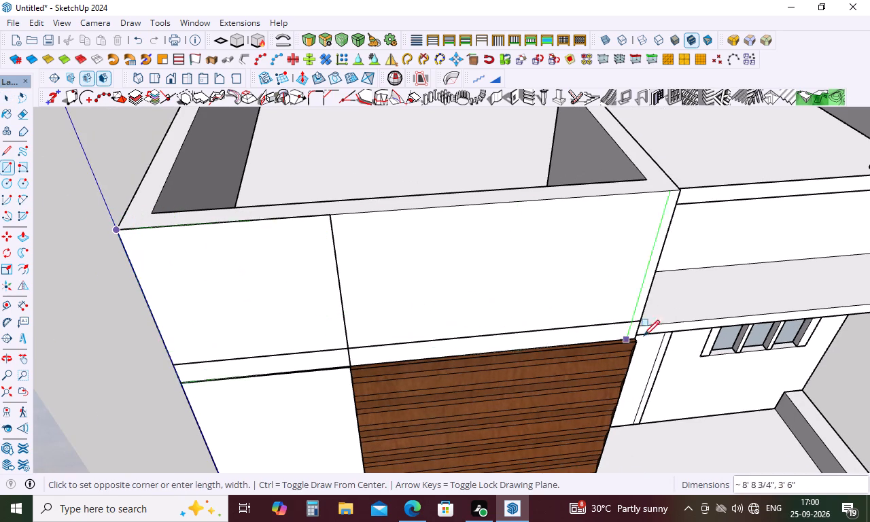
{"action": "scroll", "coordinate": [665, 335], "scroll_direction": "up", "scroll_amount": 8}
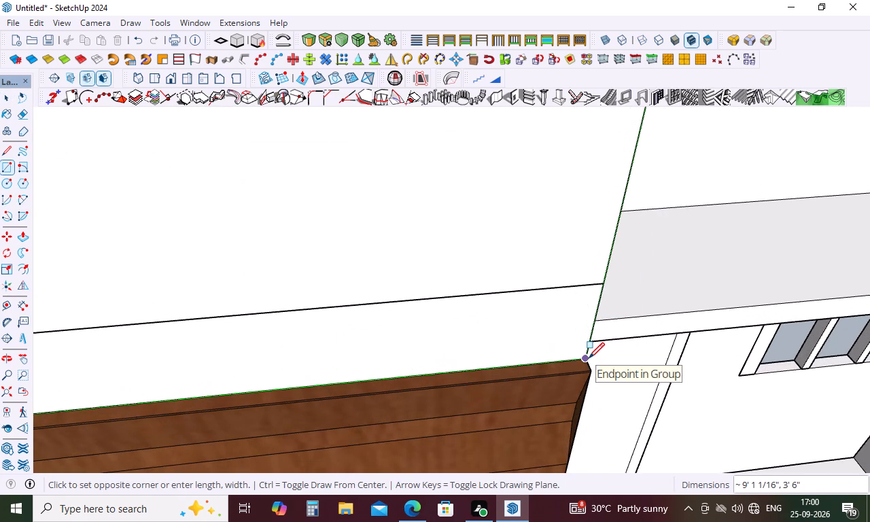
{"action": "left_click", "coordinate": [589, 358]}
{"action": "key", "text": "space"}
Erase the vertical edge that divides the parapet's front face in line with the cladding's inner side.
{"action": "scroll", "coordinate": [593, 308], "scroll_direction": "down", "scroll_amount": 10}
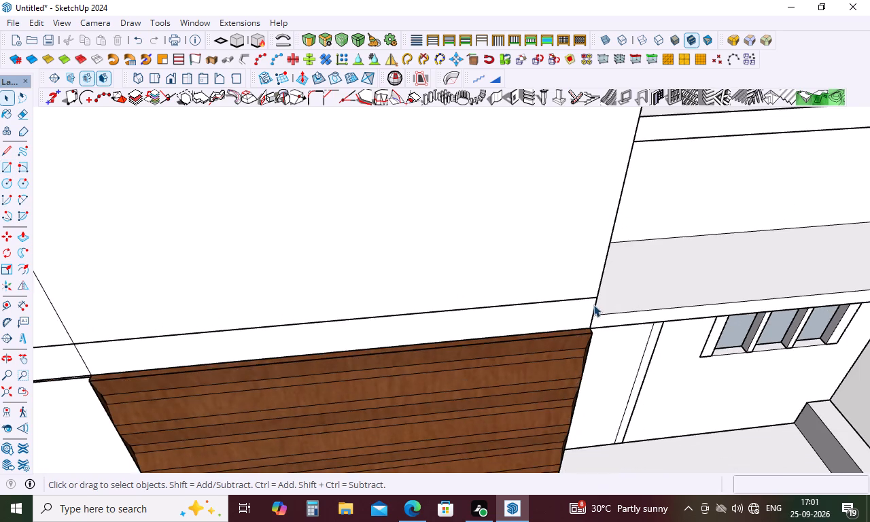
{"action": "scroll", "coordinate": [593, 304], "scroll_direction": "down", "scroll_amount": 5}
{"action": "left_click", "coordinate": [523, 243]}
{"action": "left_click", "coordinate": [236, 237]}
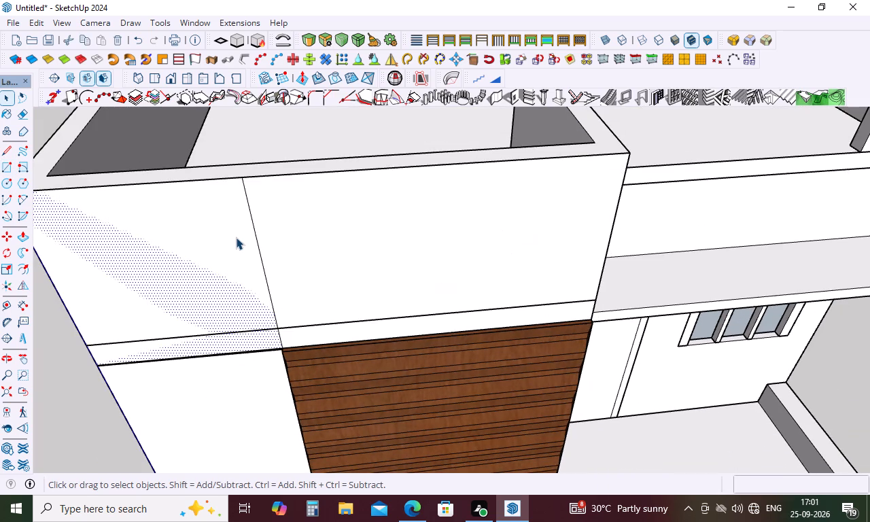
{"action": "left_click", "coordinate": [228, 388]}
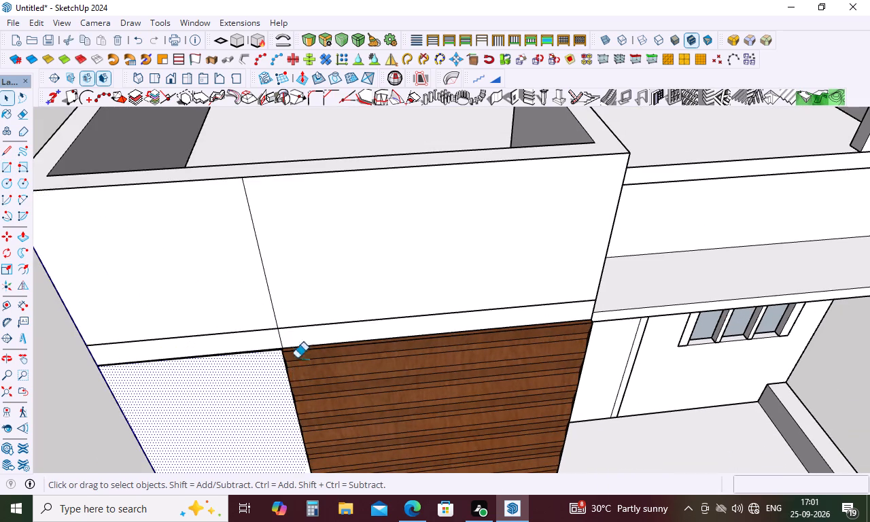
{"action": "key", "text": "e"}
{"action": "left_click", "coordinate": [266, 265]}
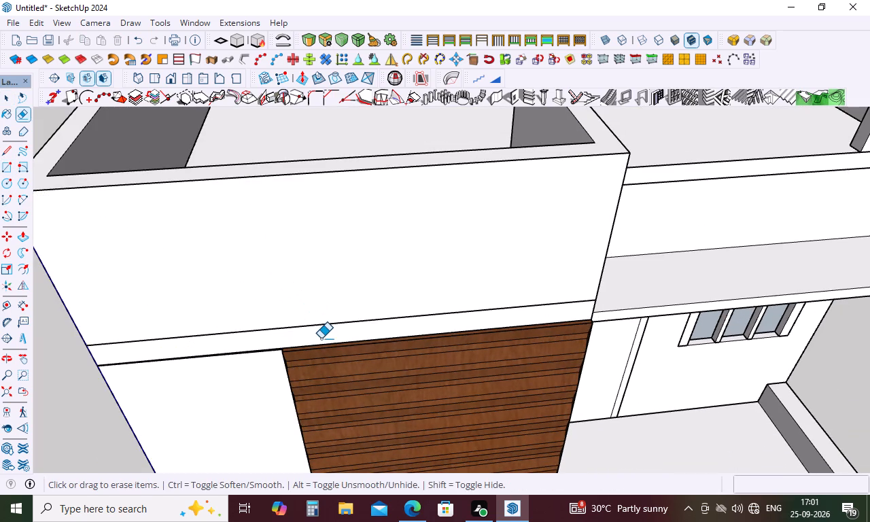
Push/Pull the wall strip face beside the wood cladding outward by 4".
{"action": "key", "text": "space"}
{"action": "key", "text": "p"}
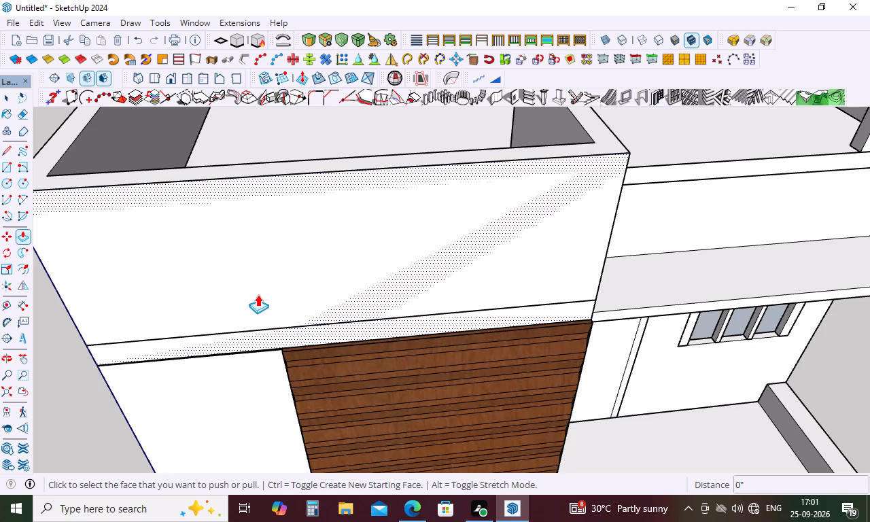
{"action": "middle_click_drag", "start_coordinate": [285, 307], "coordinate": [314, 187]}
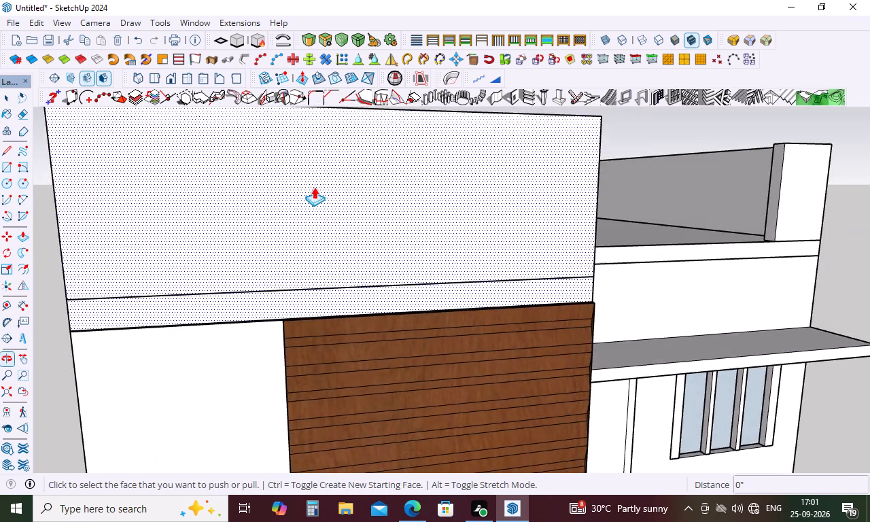
{"action": "scroll", "coordinate": [317, 247], "scroll_direction": "down", "scroll_amount": 4}
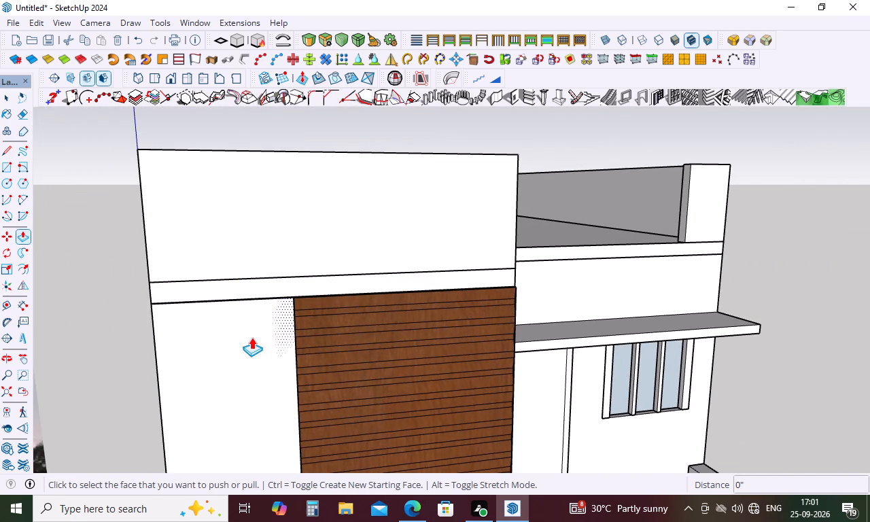
{"action": "left_click", "coordinate": [251, 337]}
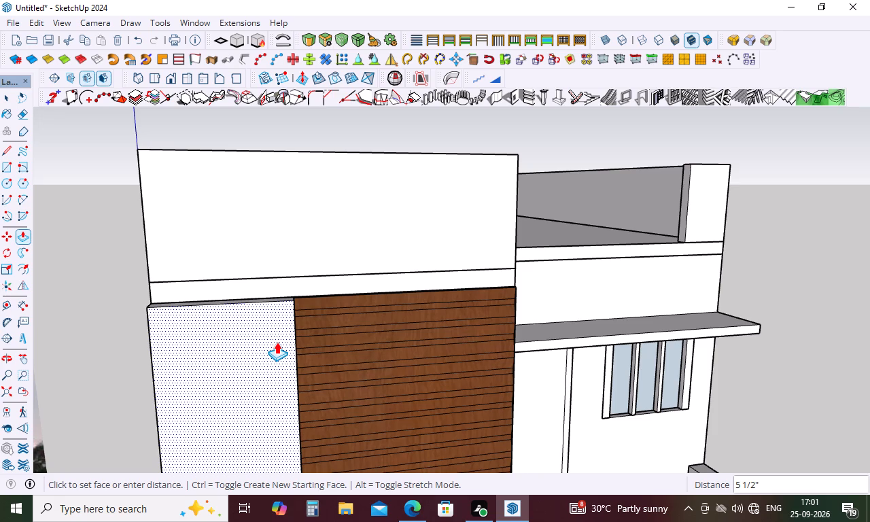
{"action": "key", "text": "4"}
{"action": "key", "text": "Return"}
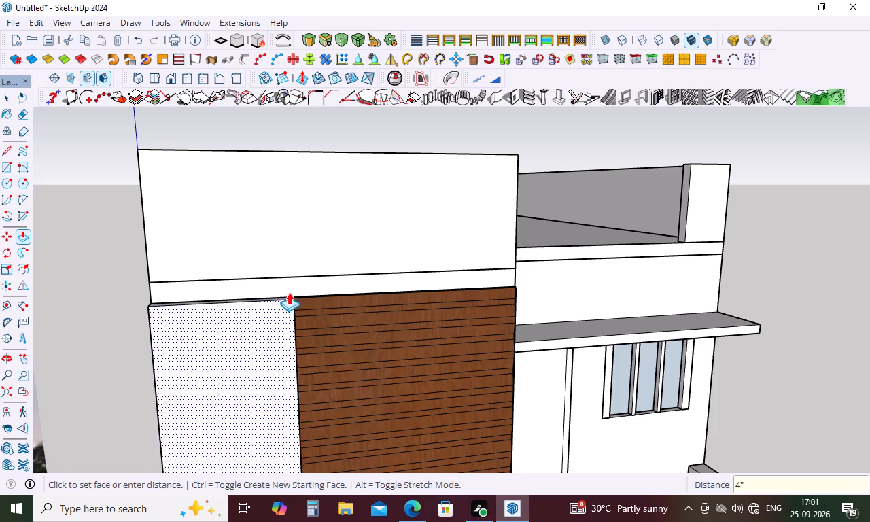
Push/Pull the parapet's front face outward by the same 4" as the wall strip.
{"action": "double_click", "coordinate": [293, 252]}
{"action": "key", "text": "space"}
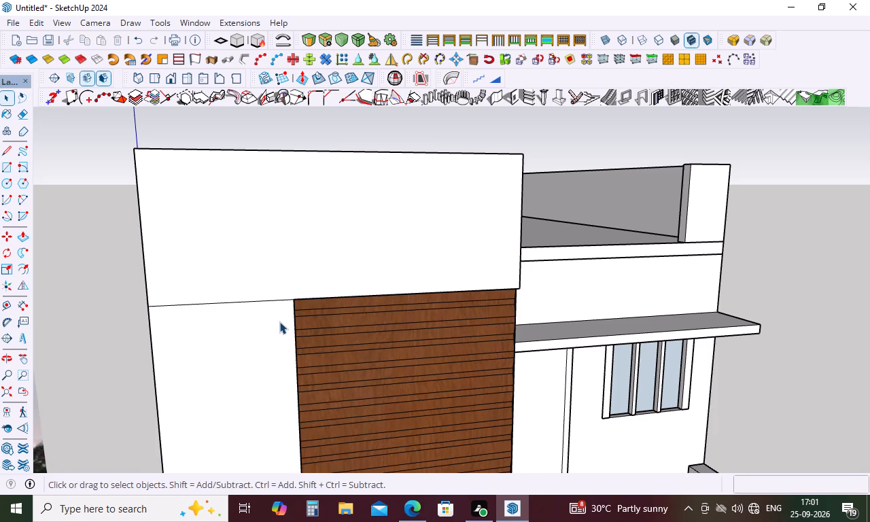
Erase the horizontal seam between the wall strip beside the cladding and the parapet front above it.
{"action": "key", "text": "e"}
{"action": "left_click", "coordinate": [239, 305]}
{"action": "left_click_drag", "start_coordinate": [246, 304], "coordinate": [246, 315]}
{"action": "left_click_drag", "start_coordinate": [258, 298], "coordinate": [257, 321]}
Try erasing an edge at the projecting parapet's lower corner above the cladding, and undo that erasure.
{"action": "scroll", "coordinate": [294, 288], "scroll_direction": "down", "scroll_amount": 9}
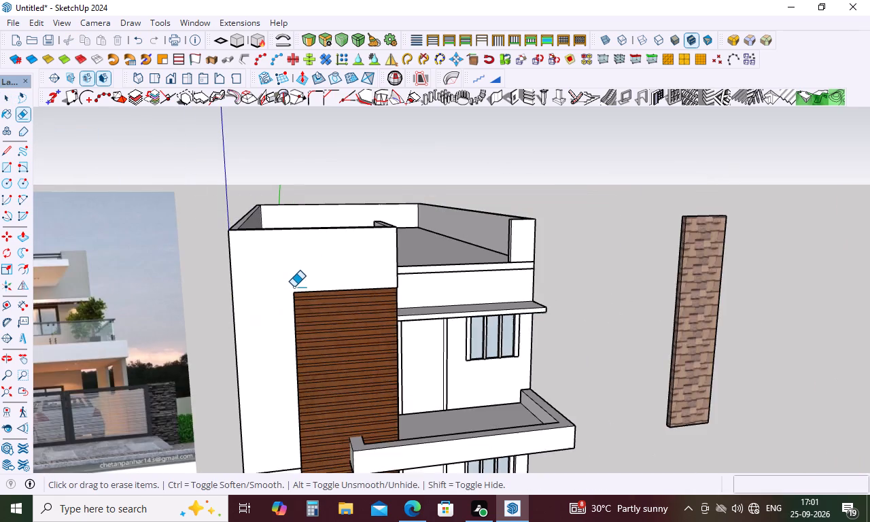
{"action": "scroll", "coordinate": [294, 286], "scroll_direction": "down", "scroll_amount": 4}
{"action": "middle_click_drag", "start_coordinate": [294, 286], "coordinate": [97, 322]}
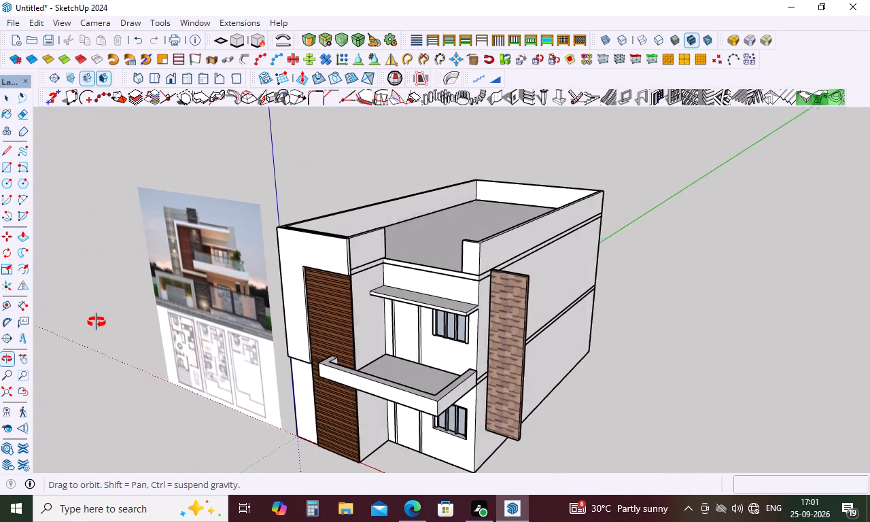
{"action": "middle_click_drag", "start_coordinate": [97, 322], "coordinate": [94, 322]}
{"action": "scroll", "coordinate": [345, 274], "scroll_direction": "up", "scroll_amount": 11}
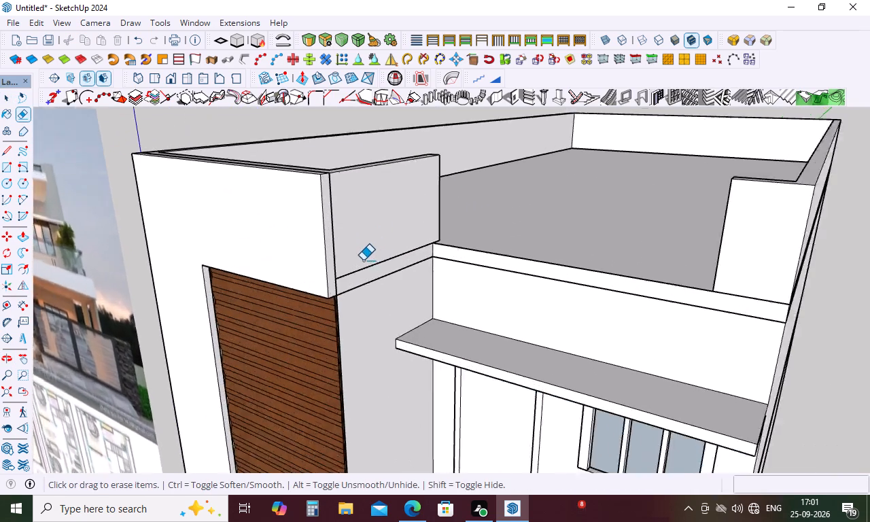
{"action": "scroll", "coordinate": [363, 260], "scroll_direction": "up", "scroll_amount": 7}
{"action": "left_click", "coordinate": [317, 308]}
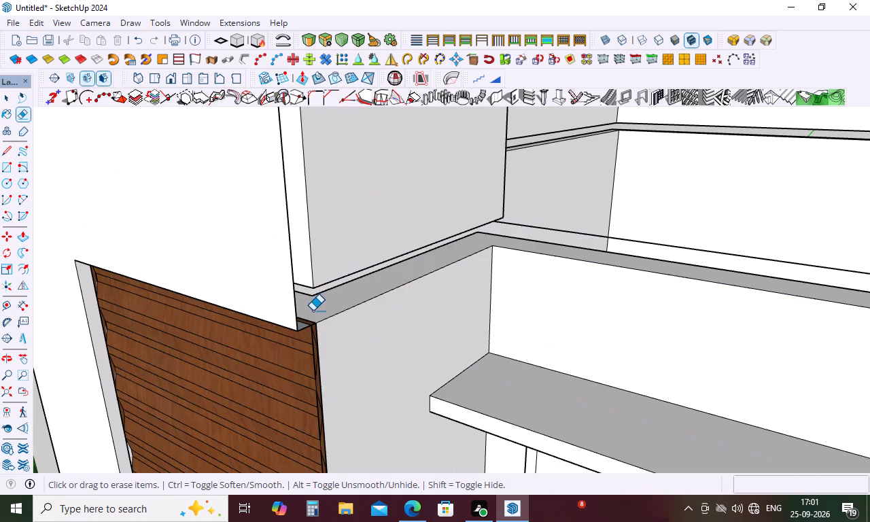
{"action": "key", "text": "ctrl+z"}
Examine the projecting front frame from several angles against the reference elevation and the separate C-shaped frame piece.
{"action": "scroll", "coordinate": [385, 290], "scroll_direction": "down", "scroll_amount": 5}
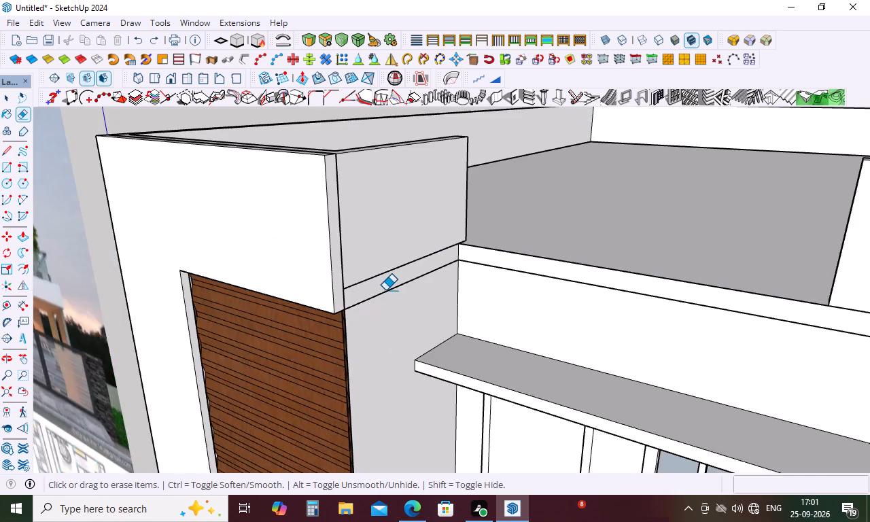
{"action": "scroll", "coordinate": [385, 290], "scroll_direction": "down", "scroll_amount": 5}
{"action": "middle_click_drag", "start_coordinate": [385, 290], "coordinate": [394, 152]}
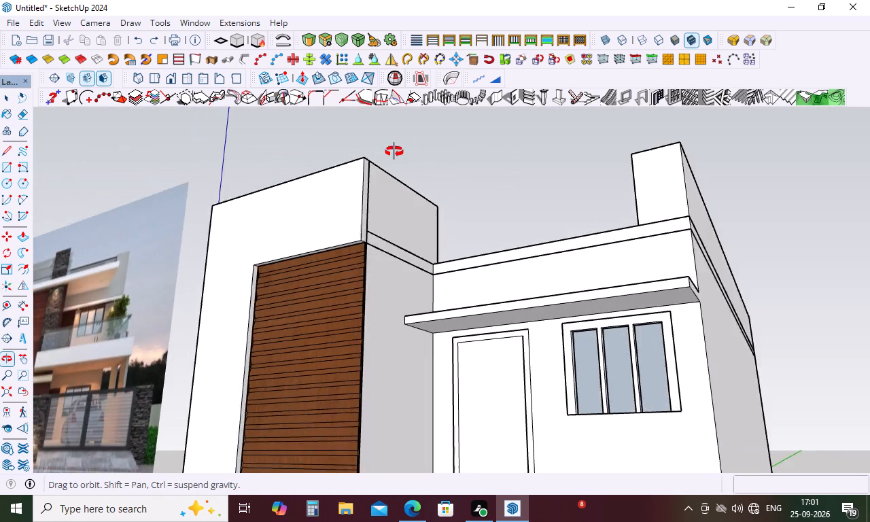
{"action": "middle_click_drag", "start_coordinate": [394, 152], "coordinate": [501, 205]}
{"action": "key", "text": "space"}
{"action": "scroll", "coordinate": [470, 214], "scroll_direction": "down", "scroll_amount": 5}
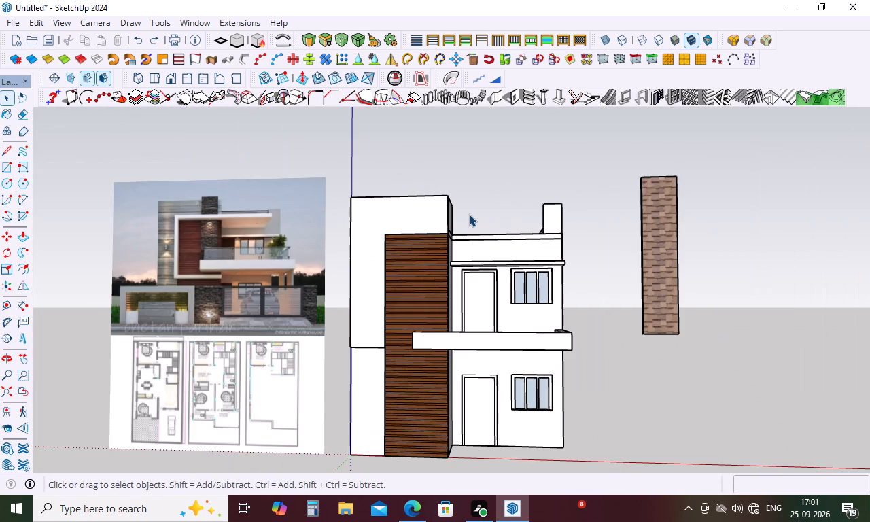
{"action": "scroll", "coordinate": [469, 214], "scroll_direction": "down", "scroll_amount": 4}
{"action": "middle_click_drag", "start_coordinate": [469, 214], "coordinate": [456, 294]}
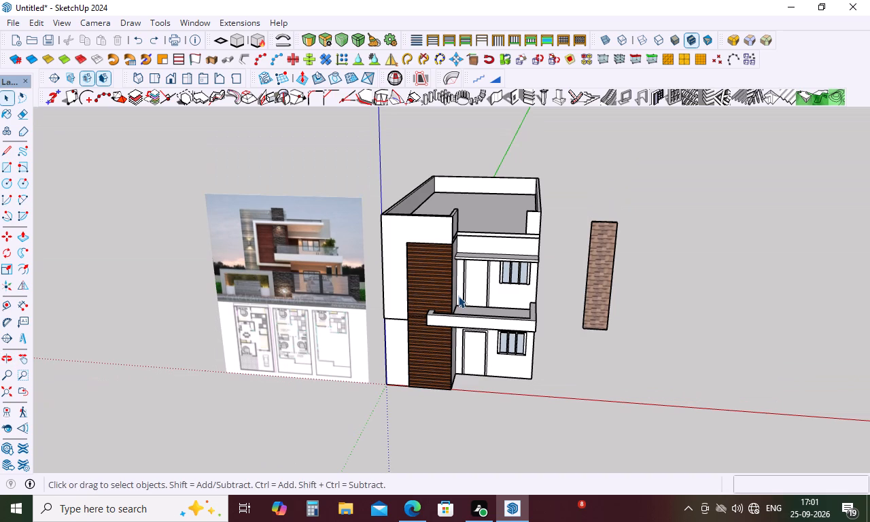
{"action": "scroll", "coordinate": [421, 285], "scroll_direction": "down", "scroll_amount": 9}
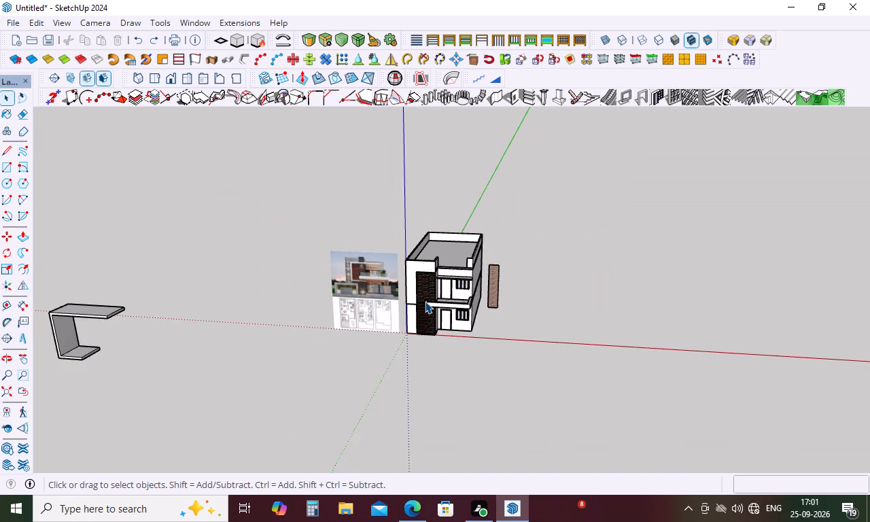
{"action": "scroll", "coordinate": [425, 301], "scroll_direction": "down", "scroll_amount": 5}
{"action": "scroll", "coordinate": [371, 323], "scroll_direction": "up", "scroll_amount": 4}
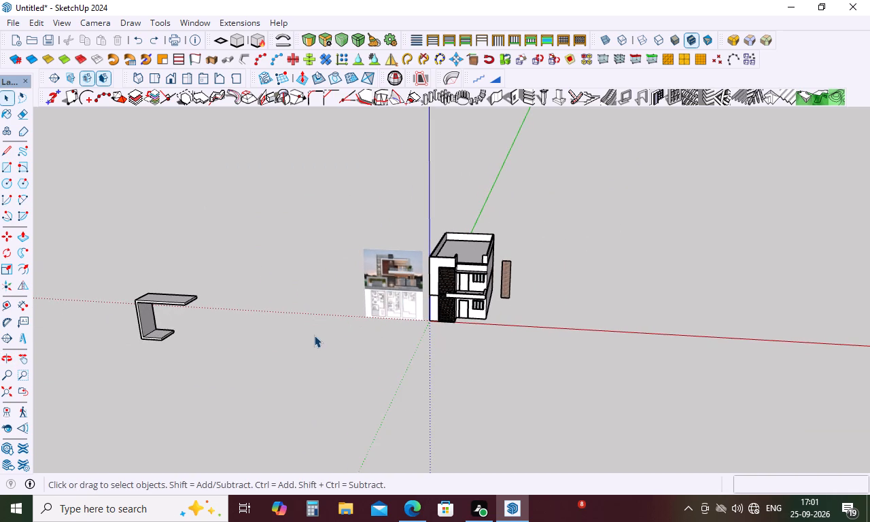
{"action": "scroll", "coordinate": [155, 280], "scroll_direction": "up", "scroll_amount": 3}
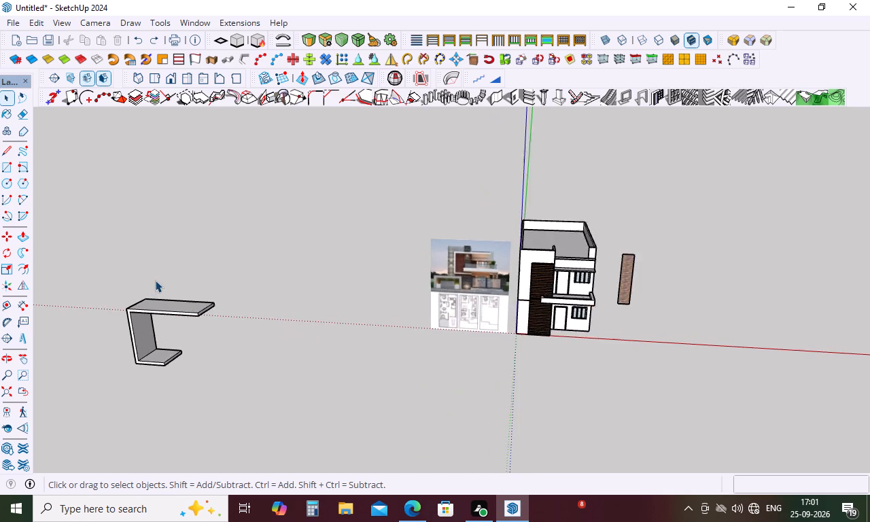
{"action": "scroll", "coordinate": [155, 280], "scroll_direction": "up", "scroll_amount": 2}
{"action": "scroll", "coordinate": [608, 388], "scroll_direction": "up", "scroll_amount": 5}
{"action": "scroll", "coordinate": [595, 306], "scroll_direction": "up", "scroll_amount": 4}
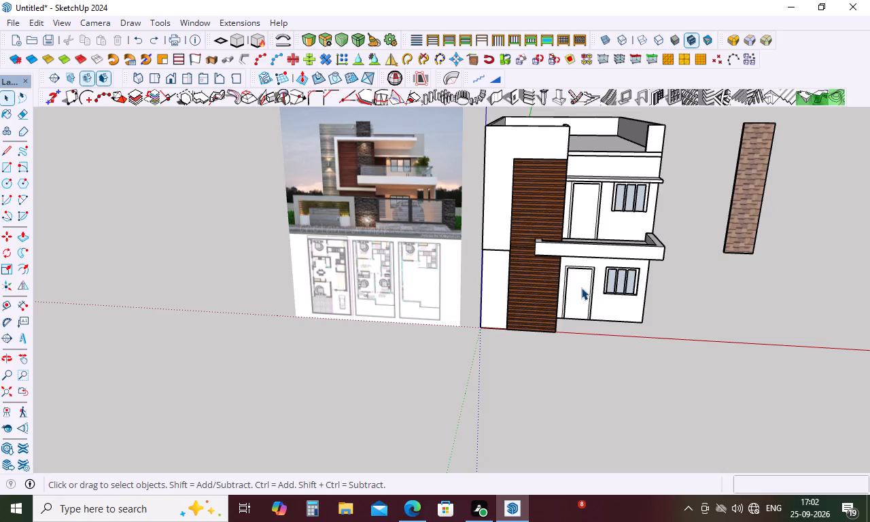
{"action": "scroll", "coordinate": [521, 314], "scroll_direction": "up", "scroll_amount": 2}
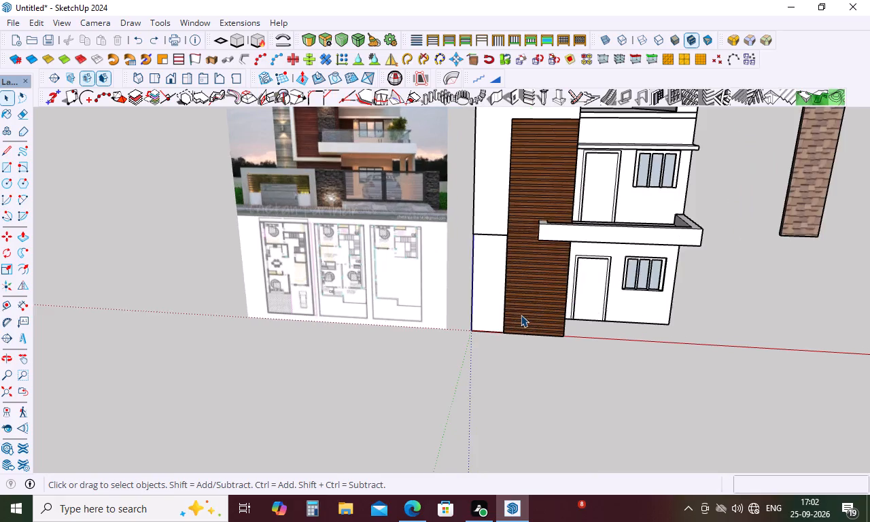
{"action": "middle_click_drag", "start_coordinate": [521, 315], "coordinate": [538, 230]}
{"action": "scroll", "coordinate": [536, 228], "scroll_direction": "up", "scroll_amount": 6}
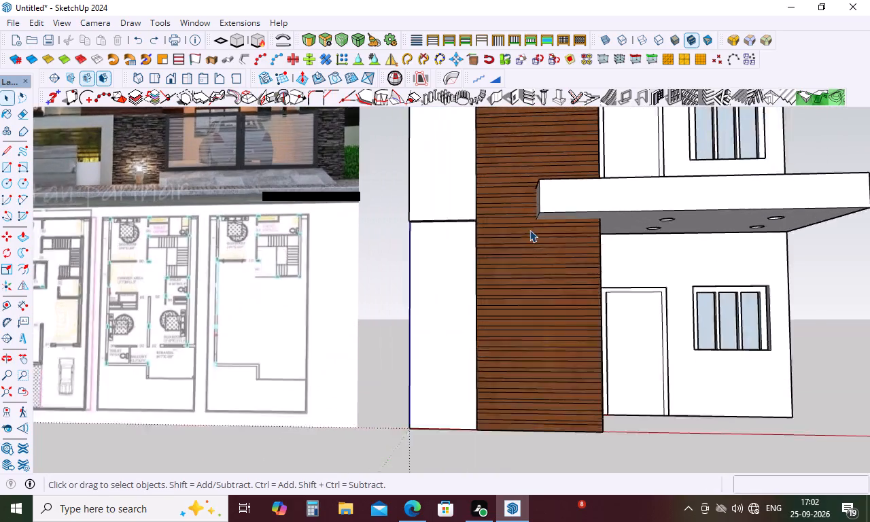
{"action": "scroll", "coordinate": [529, 230], "scroll_direction": "up", "scroll_amount": 2}
Undo the projecting frame, its rectangles and edge erasures, back to before the stone-textured panel was moved off the cladding.
{"action": "key", "text": "ctrl+z"}
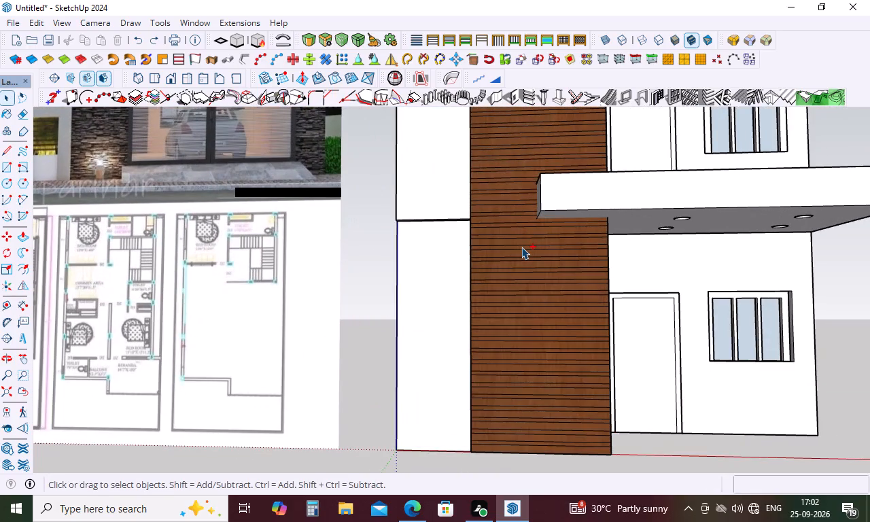
{"action": "key", "text": "ctrl+z"}
{"action": "key", "text": "ctrl+z"}
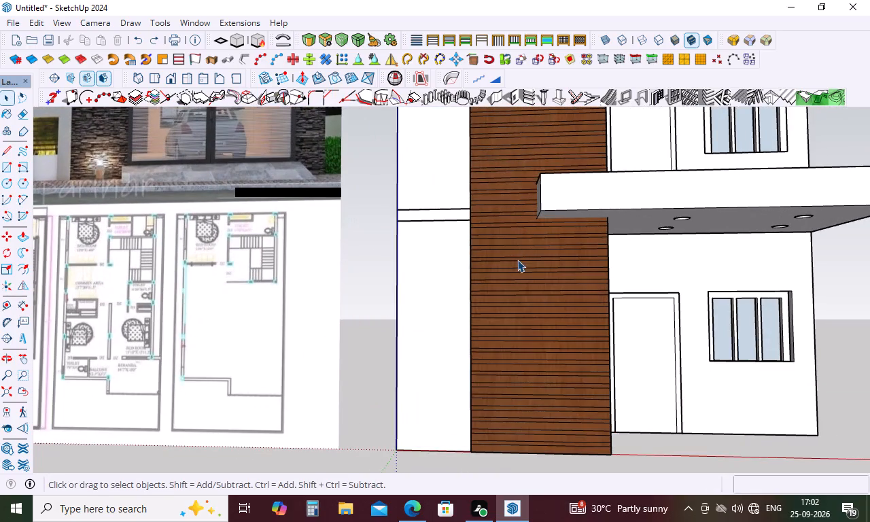
{"action": "scroll", "coordinate": [517, 260], "scroll_direction": "down", "scroll_amount": 3}
{"action": "key", "text": "ctrl+z"}
{"action": "key", "text": "ctrl+z"}
{"action": "key", "text": "ctrl+z"}
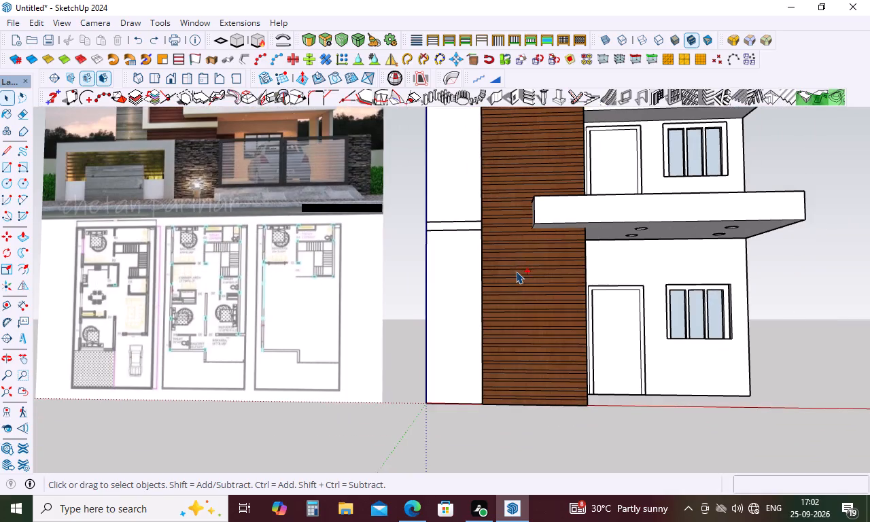
{"action": "key", "text": "ctrl+z"}
{"action": "scroll", "coordinate": [516, 275], "scroll_direction": "down", "scroll_amount": 4, "text": "ctrl"}
{"action": "middle_click_drag", "start_coordinate": [511, 304], "coordinate": [501, 341], "text": "ctrl"}
{"action": "scroll", "coordinate": [500, 324], "scroll_direction": "down", "scroll_amount": 5, "text": "ctrl"}
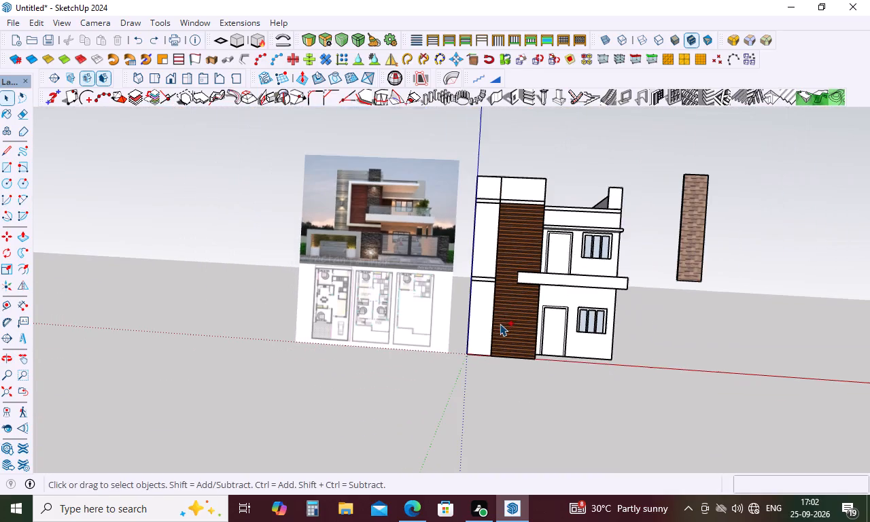
{"action": "middle_click_drag", "start_coordinate": [547, 208], "coordinate": [396, 283], "text": "ctrl"}
{"action": "scroll", "coordinate": [521, 177], "scroll_direction": "up", "scroll_amount": 2, "text": "ctrl"}
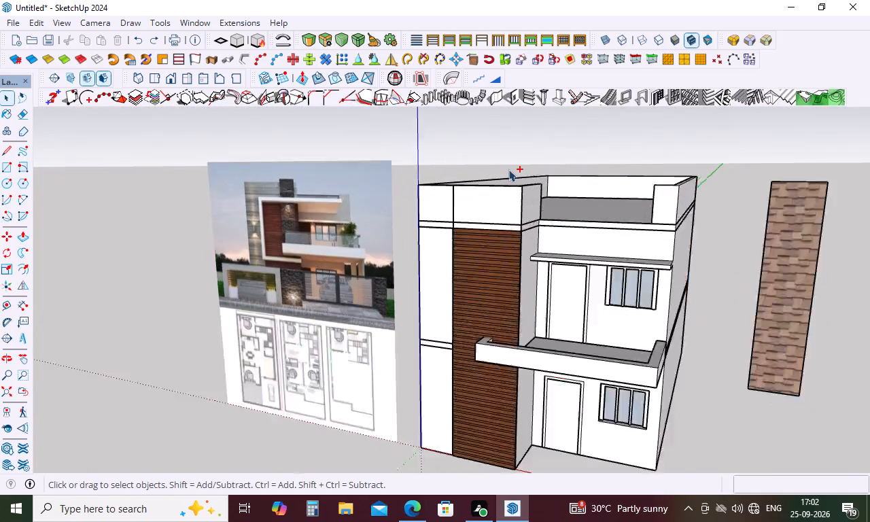
{"action": "scroll", "coordinate": [508, 169], "scroll_direction": "up", "scroll_amount": 8, "text": "ctrl"}
{"action": "key", "text": "ctrl+z"}
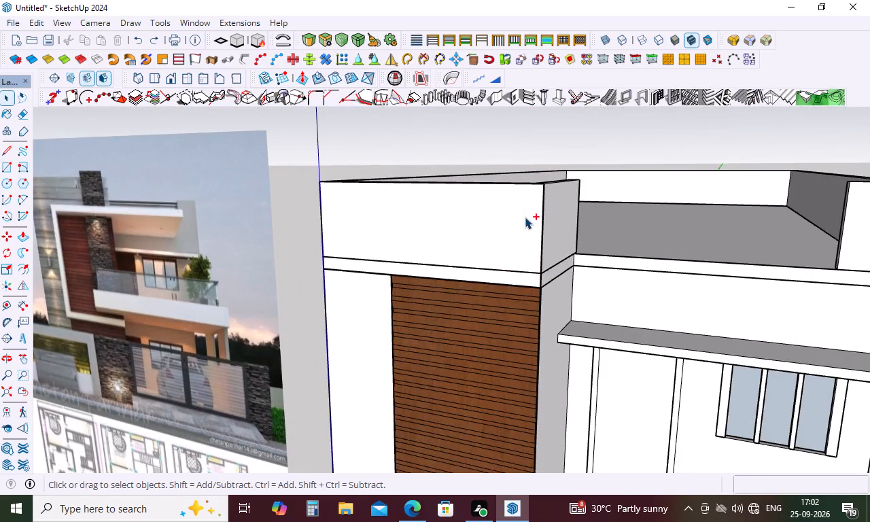
{"action": "key", "text": "ctrl+z"}
{"action": "key", "text": "ctrl+z"}
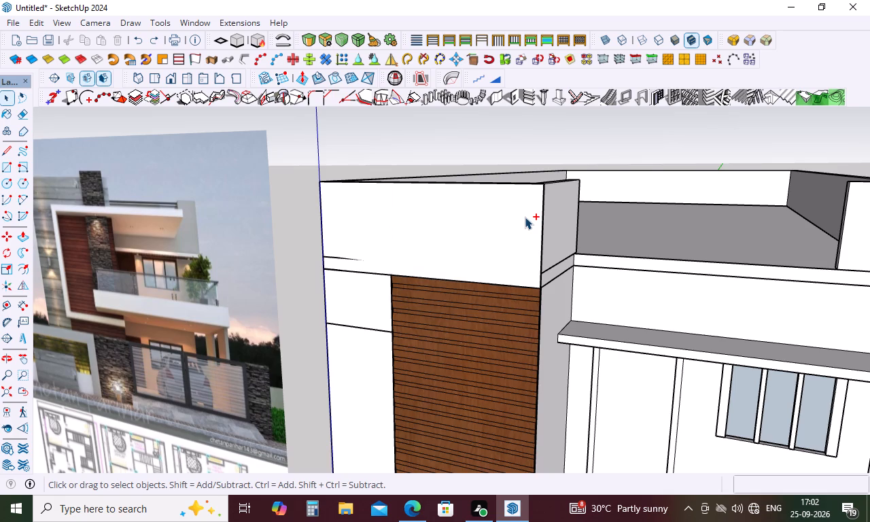
{"action": "key", "text": "ctrl+z"}
{"action": "key", "text": "ctrl+z"}
{"action": "key", "text": "ctrl+z"}
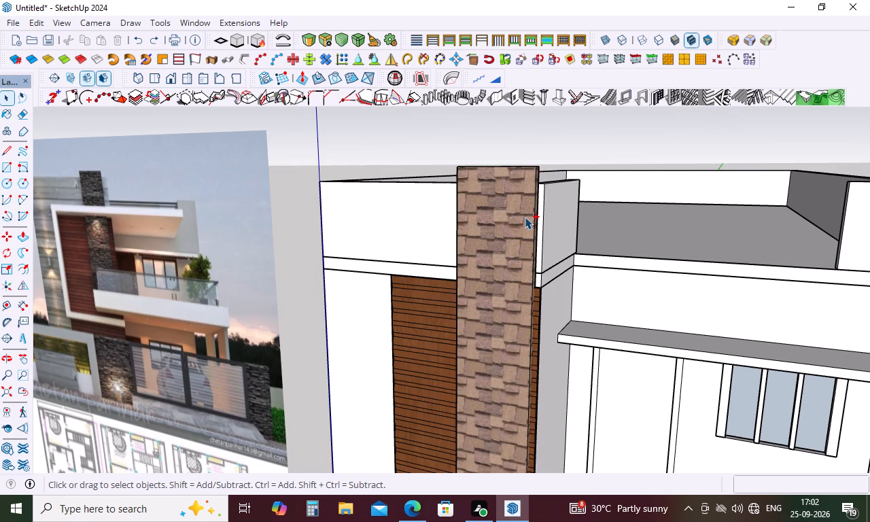
Move the stone-textured panel off the cladding and past the balcony's far end, finishing with a shift of about 5' 5".
{"action": "scroll", "coordinate": [535, 190], "scroll_direction": "down", "scroll_amount": 5}
{"action": "middle_click_drag", "start_coordinate": [535, 194], "coordinate": [698, 193]}
{"action": "middle_click_drag", "start_coordinate": [544, 270], "coordinate": [672, 273]}
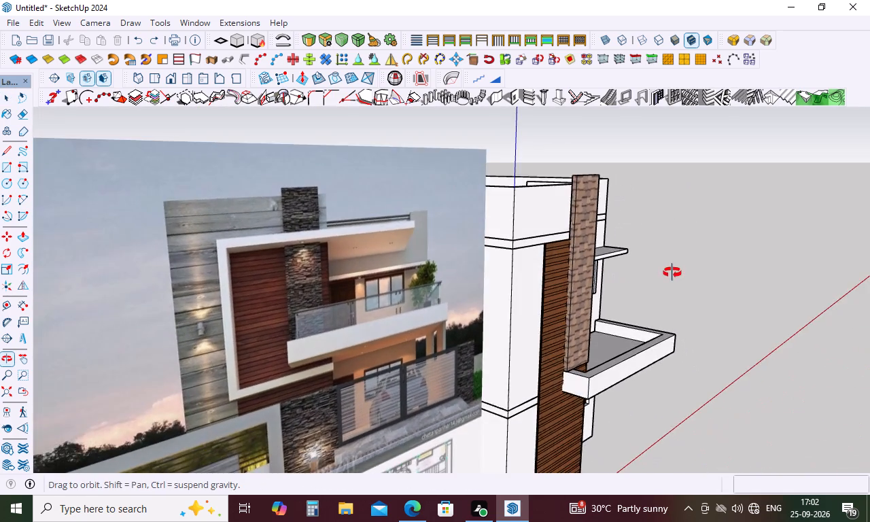
{"action": "middle_click_drag", "start_coordinate": [672, 273], "coordinate": [633, 271]}
{"action": "key", "text": "m"}
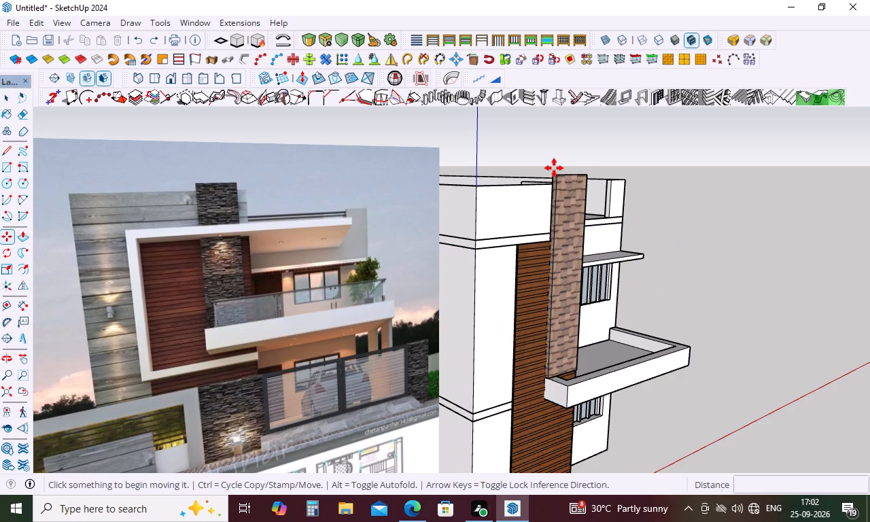
{"action": "left_click", "coordinate": [555, 174]}
{"action": "left_click", "coordinate": [759, 203]}
{"action": "middle_click_drag", "start_coordinate": [654, 275], "coordinate": [556, 215]}
{"action": "left_click_drag", "start_coordinate": [661, 332], "coordinate": [676, 332]}
{"action": "left_click_drag", "start_coordinate": [751, 334], "coordinate": [853, 344]}
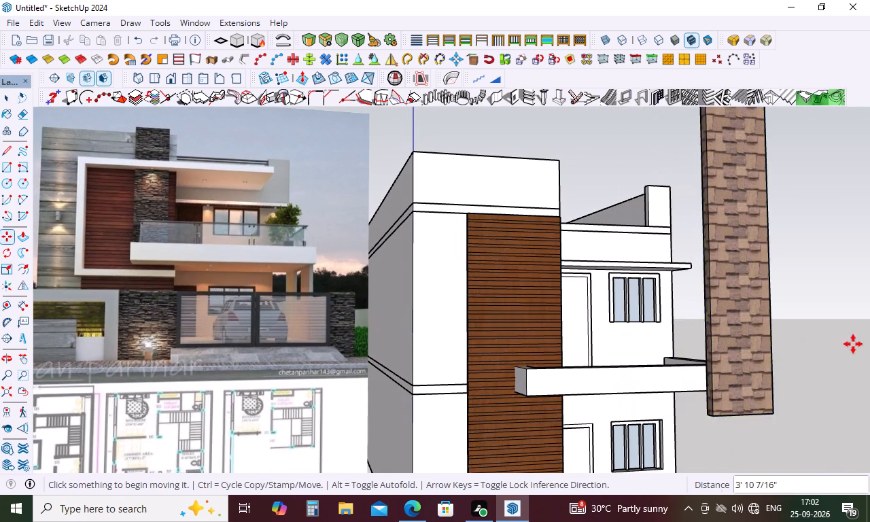
{"action": "left_click_drag", "start_coordinate": [853, 344], "coordinate": [869, 344]}
{"action": "left_click_drag", "start_coordinate": [684, 340], "coordinate": [854, 354]}
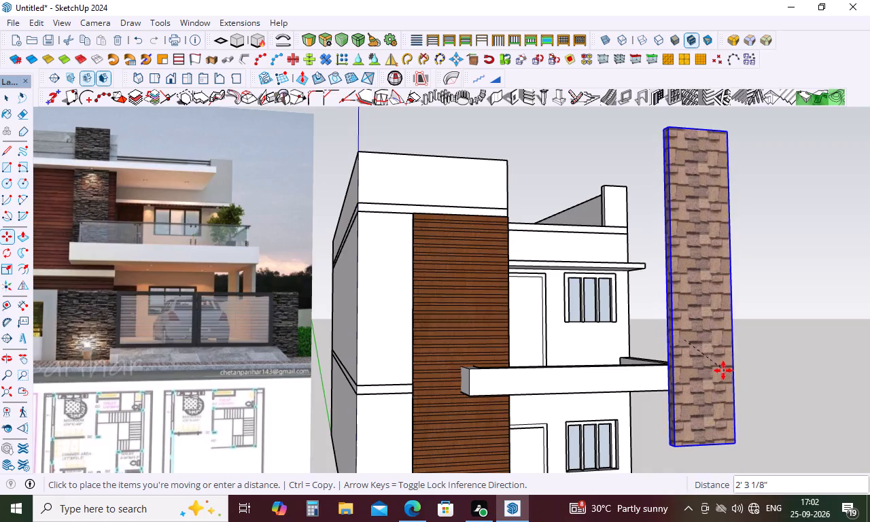
{"action": "left_click", "coordinate": [795, 375]}
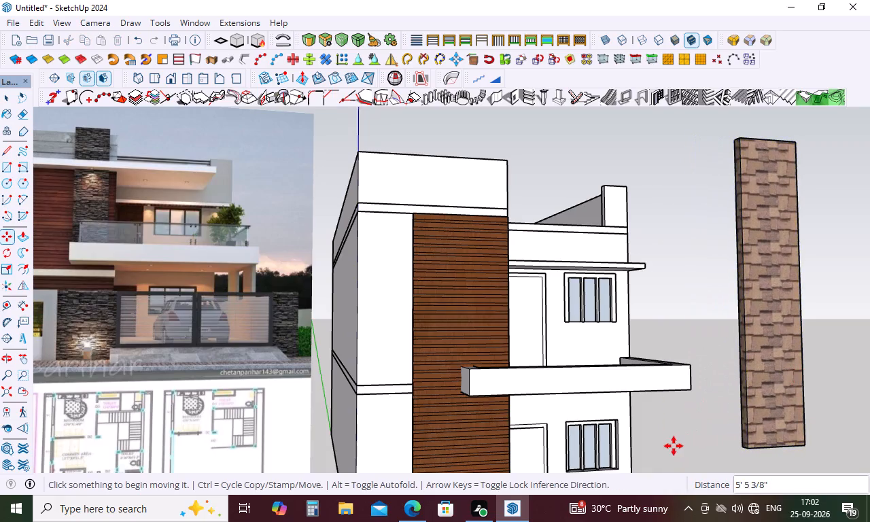
Draw a rectangle of about 3' 3" by 24' over the wall strip, from the parapet's top outer corner to the cladding's inner base corner.
{"action": "key", "text": "r"}
{"action": "left_click", "coordinate": [358, 153]}
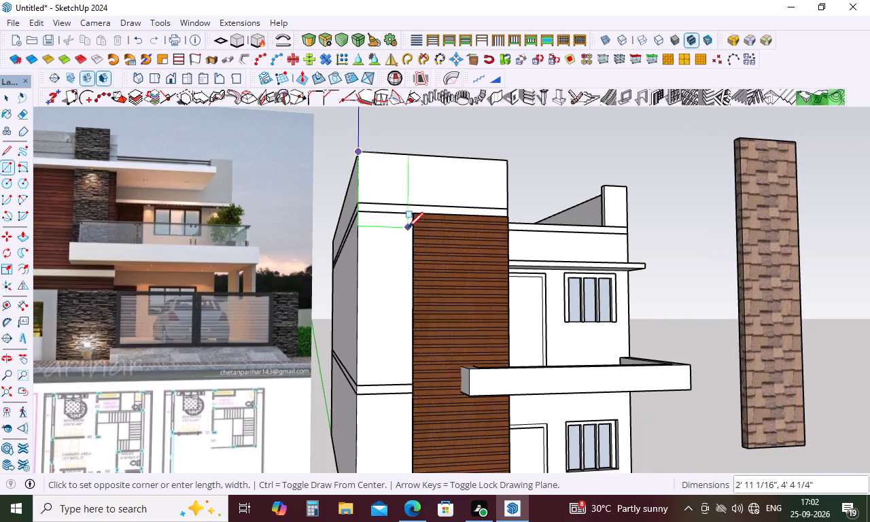
{"action": "scroll", "coordinate": [409, 220], "scroll_direction": "down", "scroll_amount": 4}
{"action": "scroll", "coordinate": [408, 457], "scroll_direction": "up", "scroll_amount": 5}
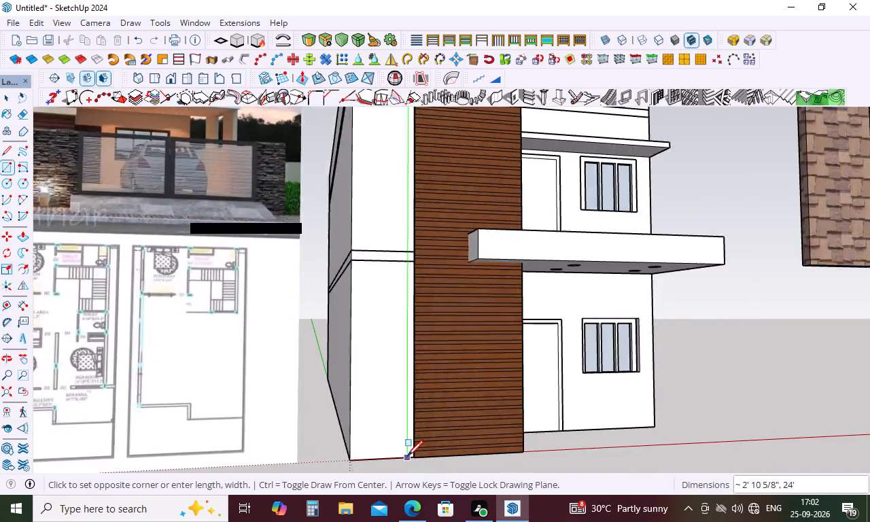
{"action": "scroll", "coordinate": [407, 456], "scroll_direction": "up", "scroll_amount": 5}
{"action": "middle_click_drag", "start_coordinate": [411, 454], "coordinate": [525, 456]}
{"action": "scroll", "coordinate": [495, 464], "scroll_direction": "up", "scroll_amount": 10}
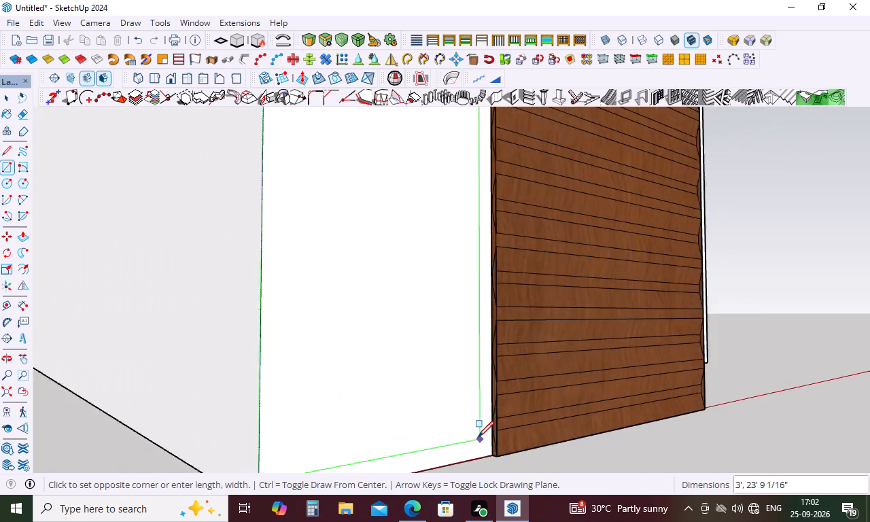
{"action": "scroll", "coordinate": [481, 442], "scroll_direction": "up", "scroll_amount": 5}
{"action": "left_click", "coordinate": [502, 468]}
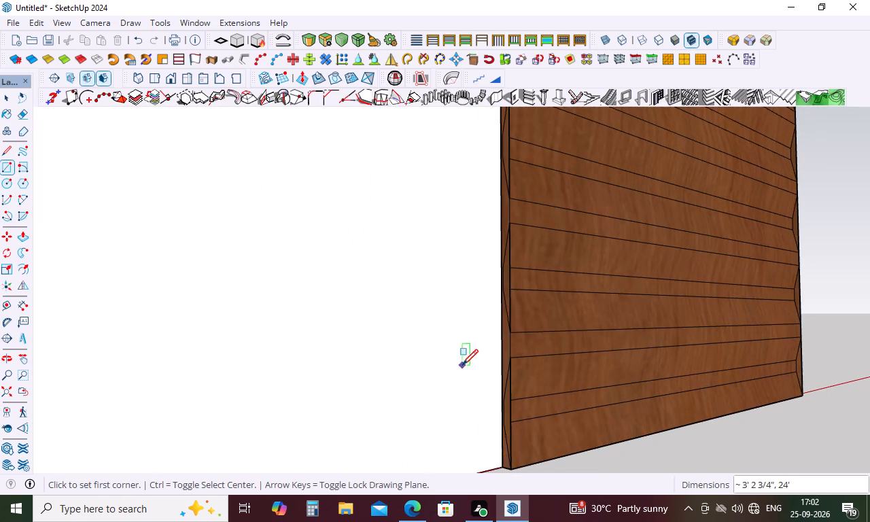
Draw a rectangle over the parapet band, from the parapet's top outer corner to the wood cladding's top inner corner.
{"action": "scroll", "coordinate": [462, 365], "scroll_direction": "down", "scroll_amount": 17}
{"action": "scroll", "coordinate": [468, 383], "scroll_direction": "down", "scroll_amount": 5}
{"action": "middle_click_drag", "start_coordinate": [549, 331], "coordinate": [515, 374]}
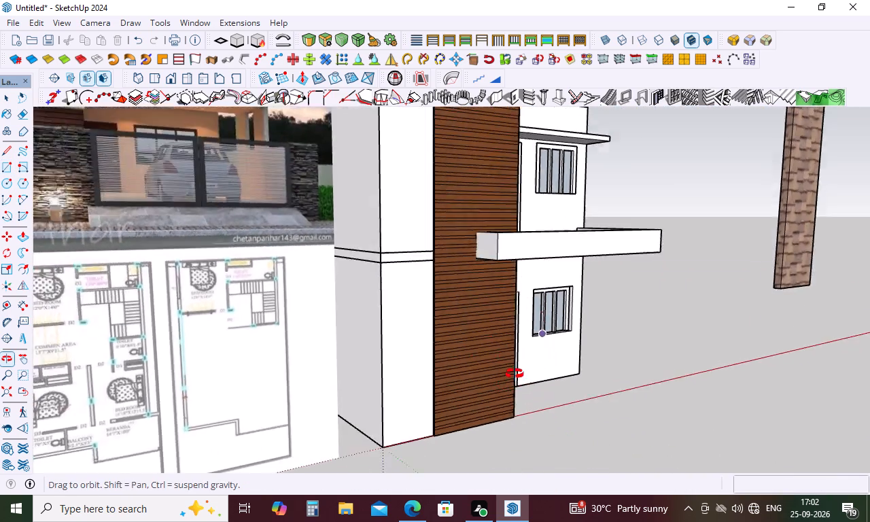
{"action": "middle_click_drag", "start_coordinate": [515, 374], "coordinate": [398, 483]}
{"action": "key", "text": "r"}
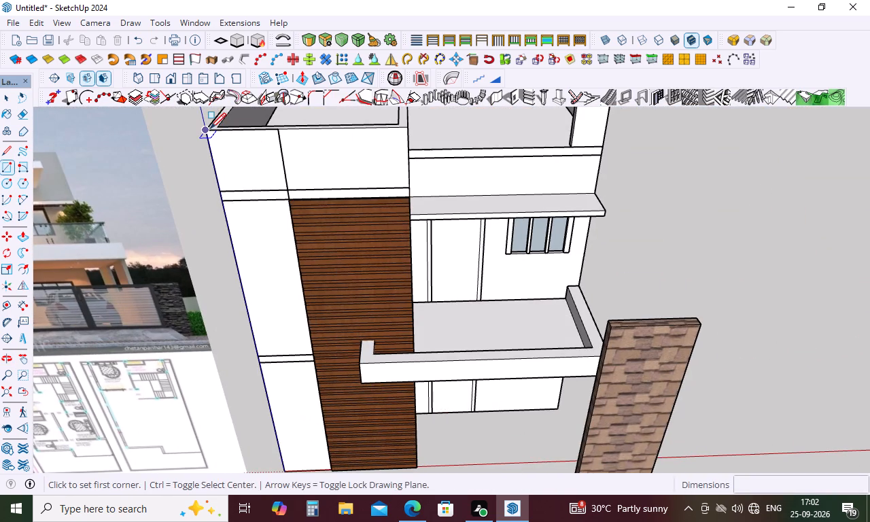
{"action": "left_click", "coordinate": [207, 129]}
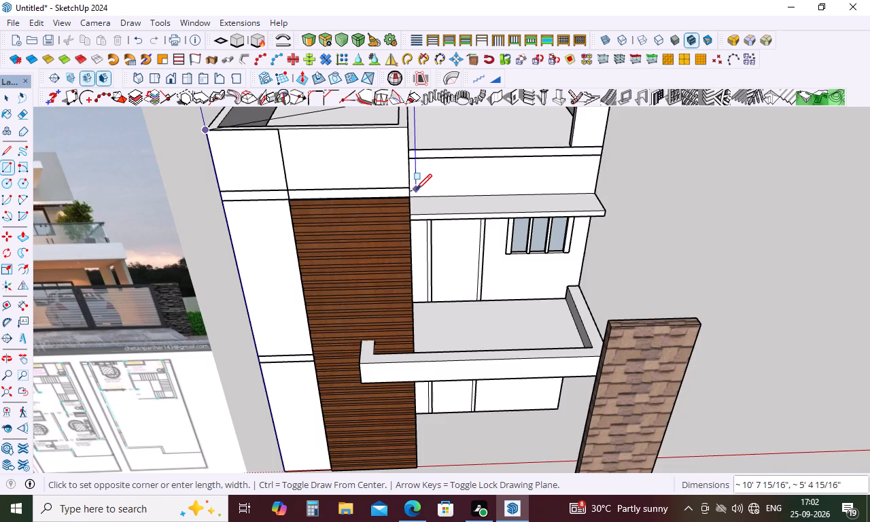
{"action": "scroll", "coordinate": [416, 190], "scroll_direction": "up", "scroll_amount": 12}
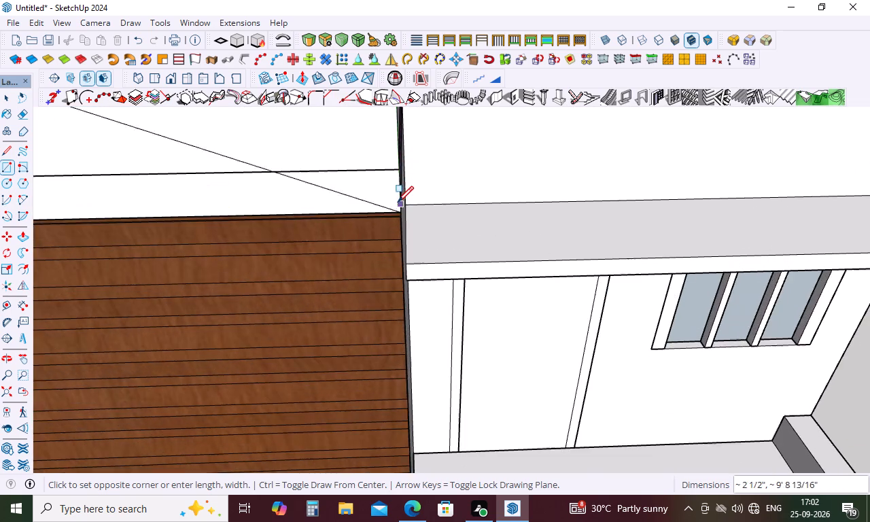
{"action": "scroll", "coordinate": [397, 201], "scroll_direction": "up", "scroll_amount": 4}
{"action": "left_click", "coordinate": [401, 215]}
{"action": "scroll", "coordinate": [493, 226], "scroll_direction": "down", "scroll_amount": 5}
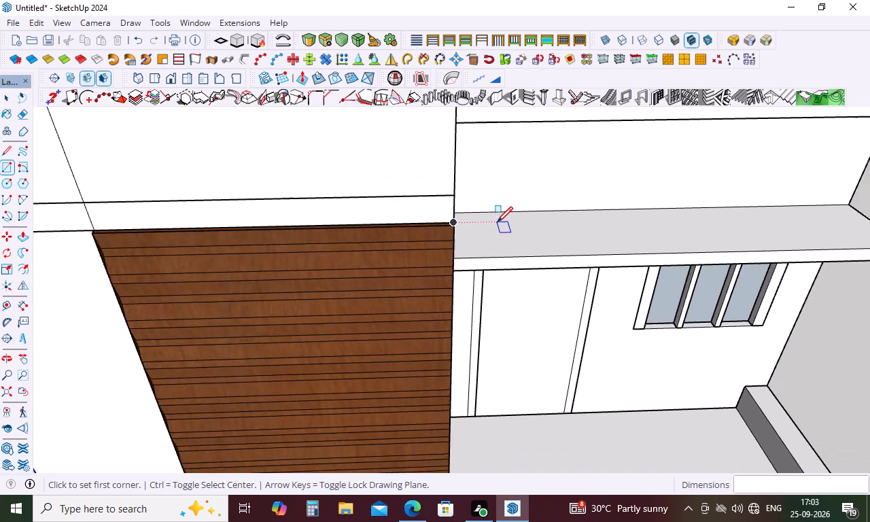
{"action": "scroll", "coordinate": [497, 222], "scroll_direction": "down", "scroll_amount": 10}
{"action": "middle_click_drag", "start_coordinate": [497, 222], "coordinate": [508, 141]}
{"action": "key", "text": "space"}
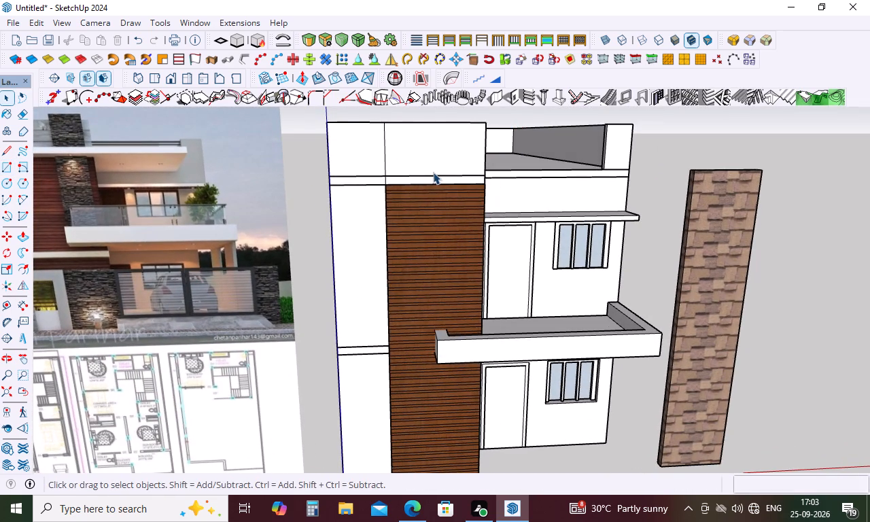
Push/Pull the parapet face above the wood cladding outward 4", and repeat that extrusion on the corner face and the wall strip.
{"action": "key", "text": "p"}
{"action": "left_click", "coordinate": [421, 150]}
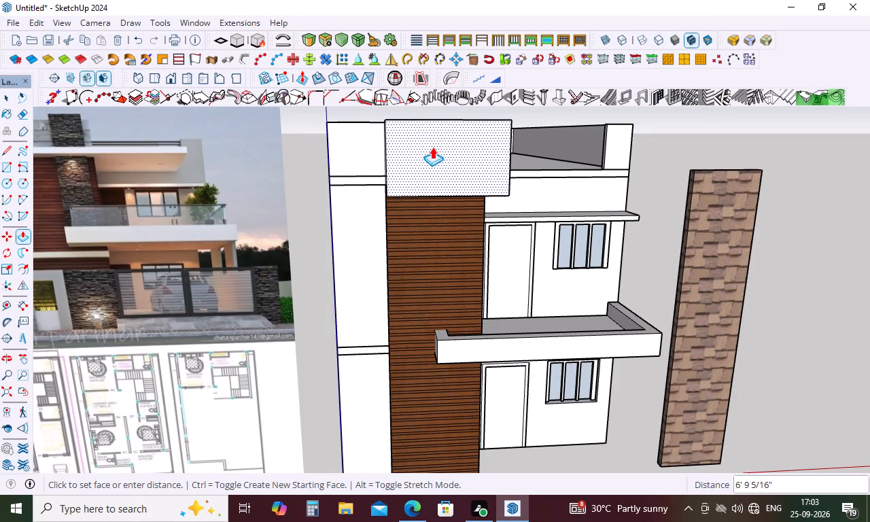
{"action": "key", "text": "4"}
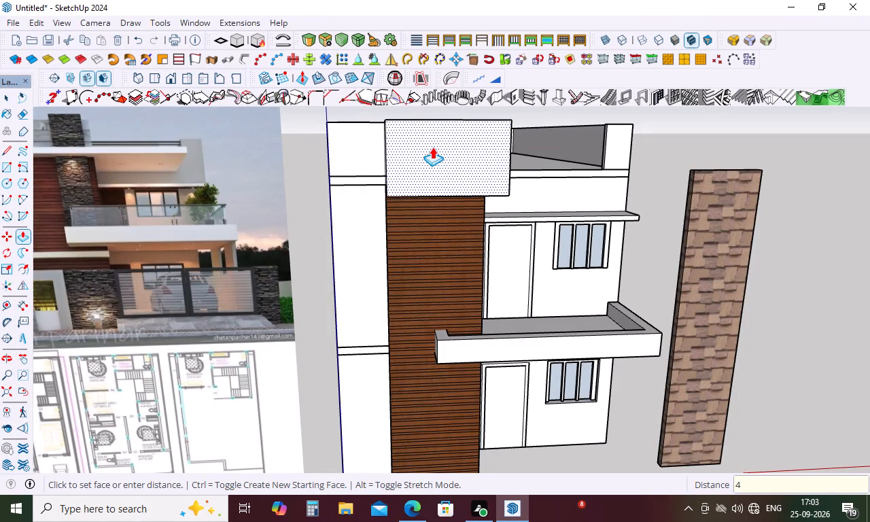
{"action": "key", "text": "Return"}
{"action": "double_click", "coordinate": [368, 150]}
{"action": "double_click", "coordinate": [371, 188]}
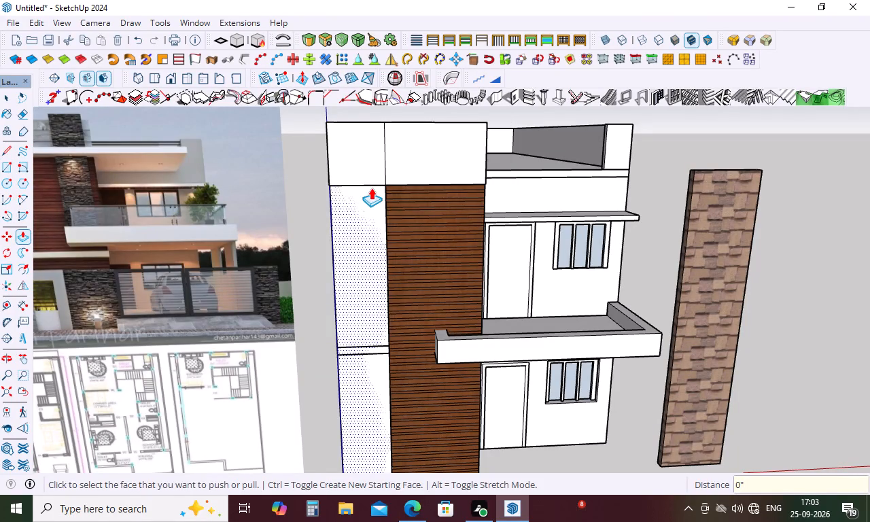
{"action": "key", "text": "Escape"}
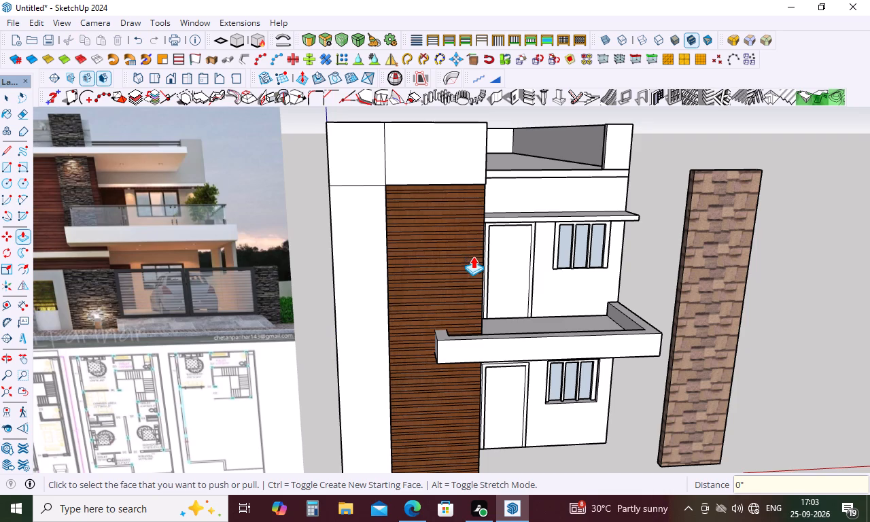
Erase the two edges dividing the front frame so the parapet band and side strip form one L-shaped face.
{"action": "key", "text": "e"}
{"action": "left_click", "coordinate": [386, 149]}
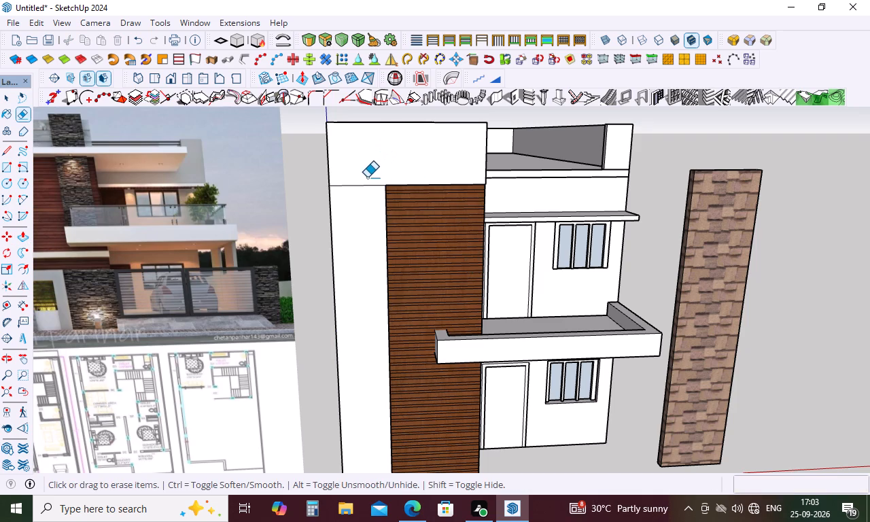
{"action": "left_click_drag", "start_coordinate": [367, 182], "coordinate": [364, 203]}
{"action": "scroll", "coordinate": [393, 158], "scroll_direction": "down", "scroll_amount": 4}
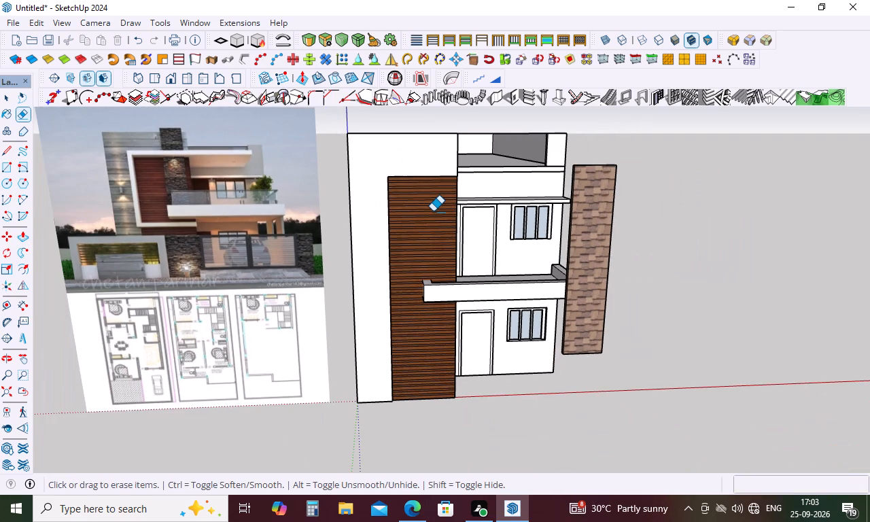
{"action": "key", "text": "Escape"}
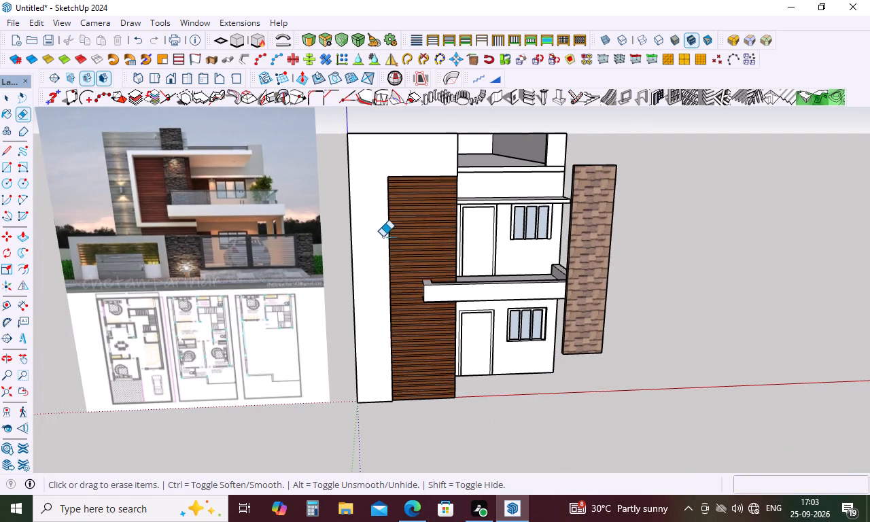
Paint the L-shaped front frame face with Cladding Siding White from the Brick, Cladding and Siding materials.
{"action": "key", "text": "space"}
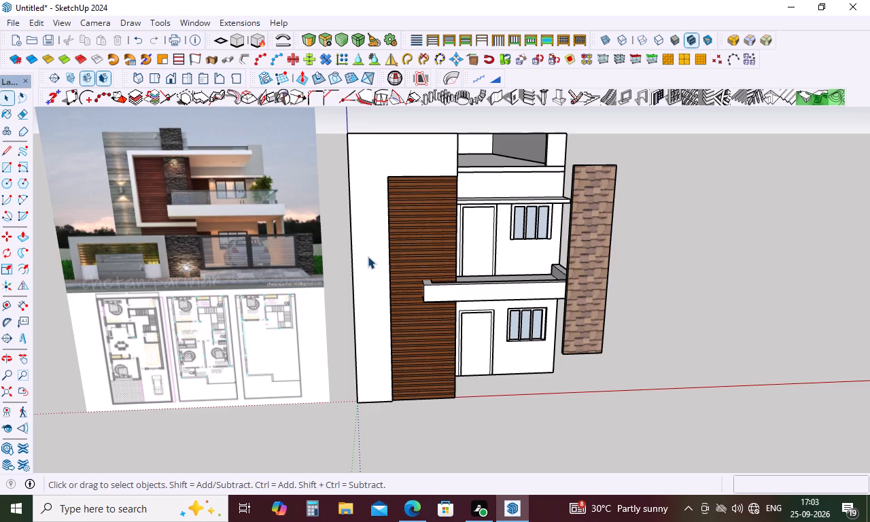
{"action": "left_click", "coordinate": [368, 256]}
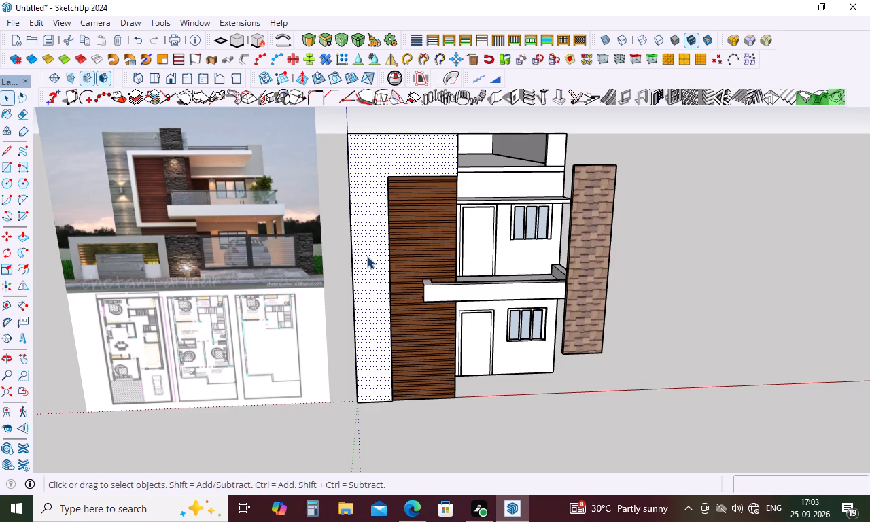
{"action": "key", "text": "b"}
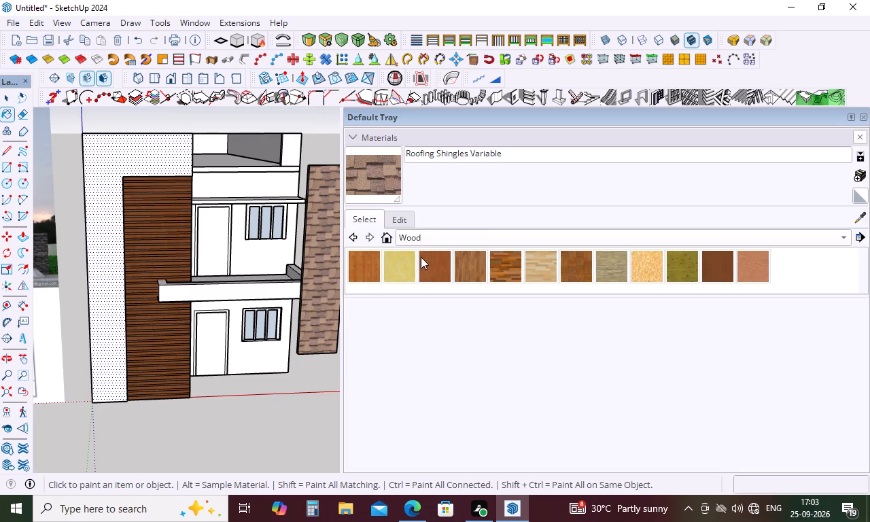
{"action": "left_click", "coordinate": [841, 237]}
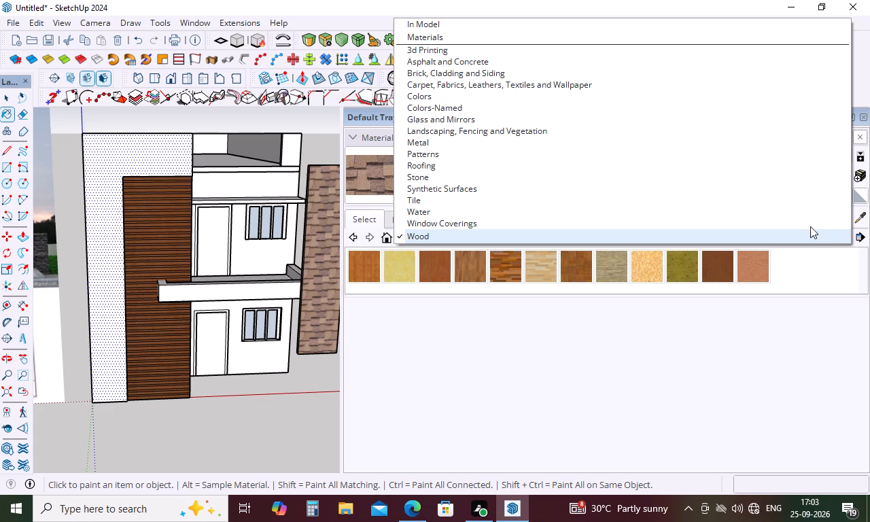
{"action": "left_click", "coordinate": [505, 67]}
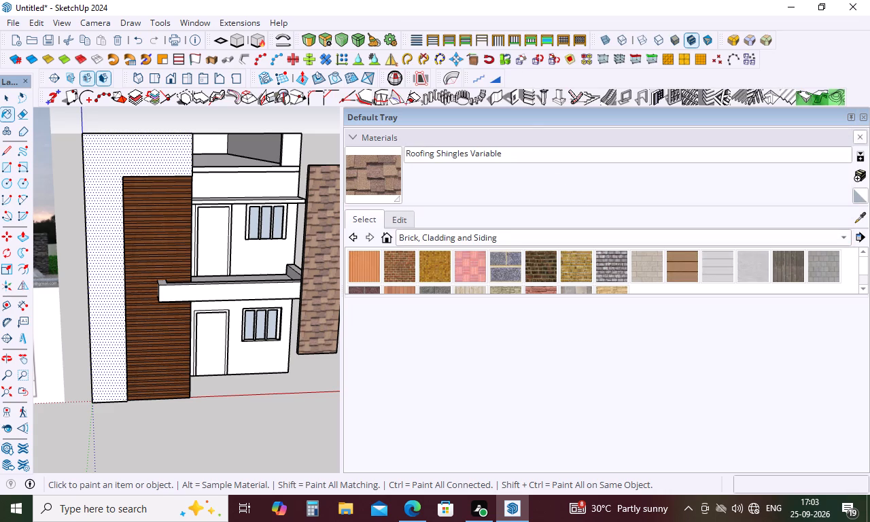
{"action": "left_click", "coordinate": [709, 268]}
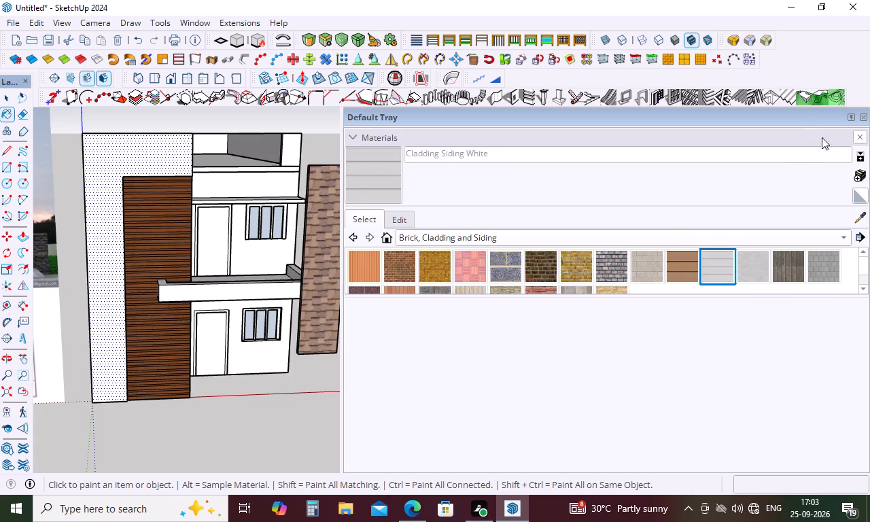
{"action": "left_click", "coordinate": [101, 232]}
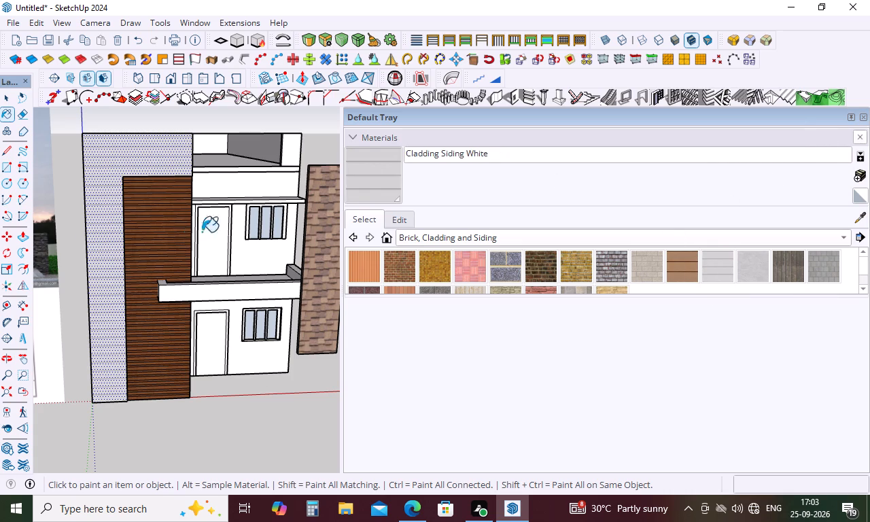
{"action": "left_click", "coordinate": [862, 111]}
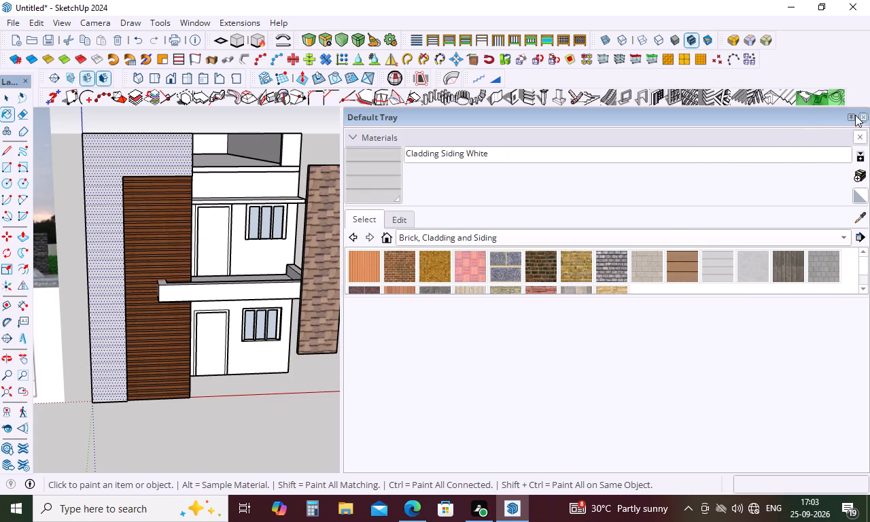
{"action": "left_click", "coordinate": [863, 117]}
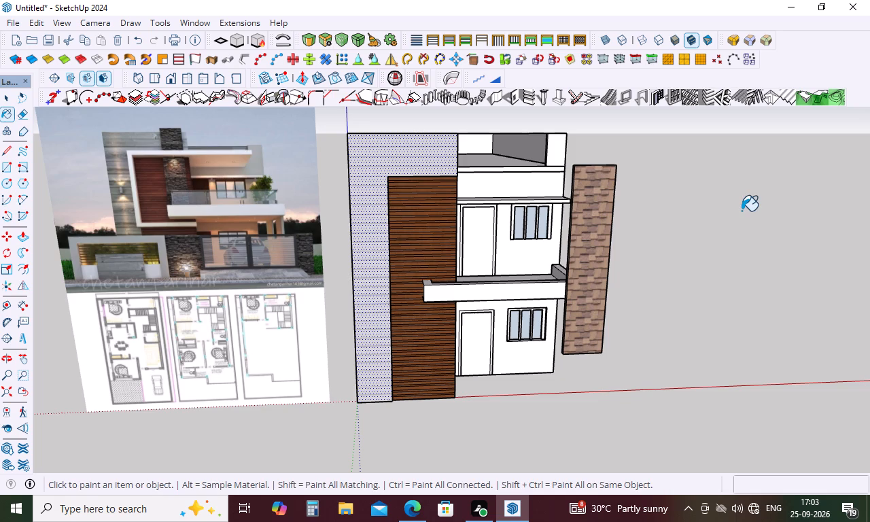
{"action": "key", "text": "space"}
{"action": "left_click", "coordinate": [727, 216]}
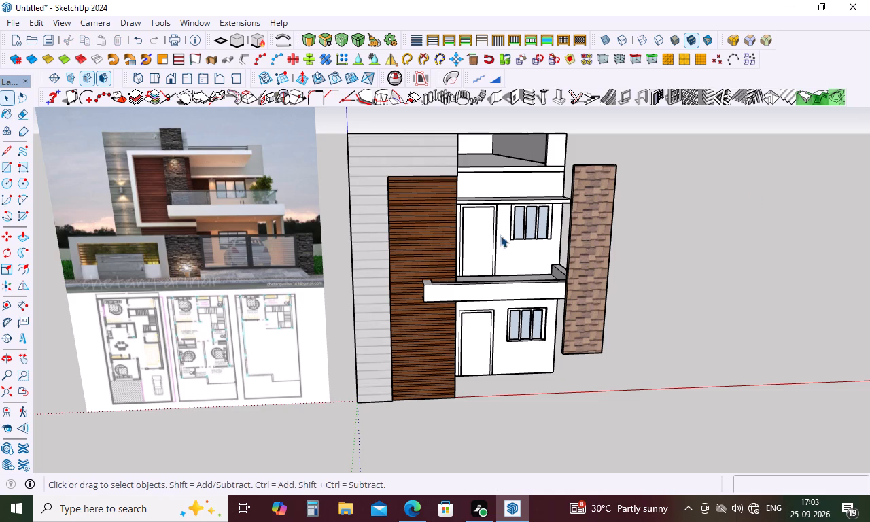
Move the stone-textured panel about 15' 2" by its lower corner, to above the balcony beside the wood cladding's inner edge.
{"action": "middle_click_drag", "start_coordinate": [483, 220], "coordinate": [450, 185]}
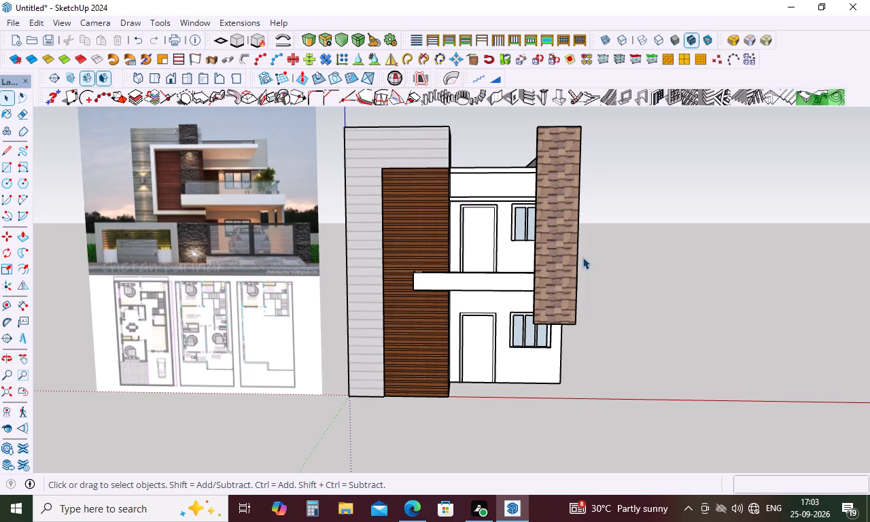
{"action": "key", "text": "m"}
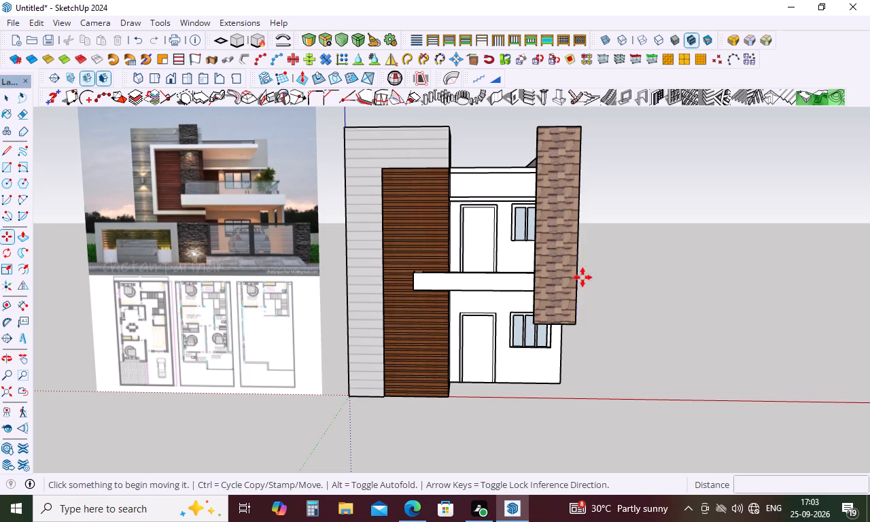
{"action": "left_click", "coordinate": [536, 322]}
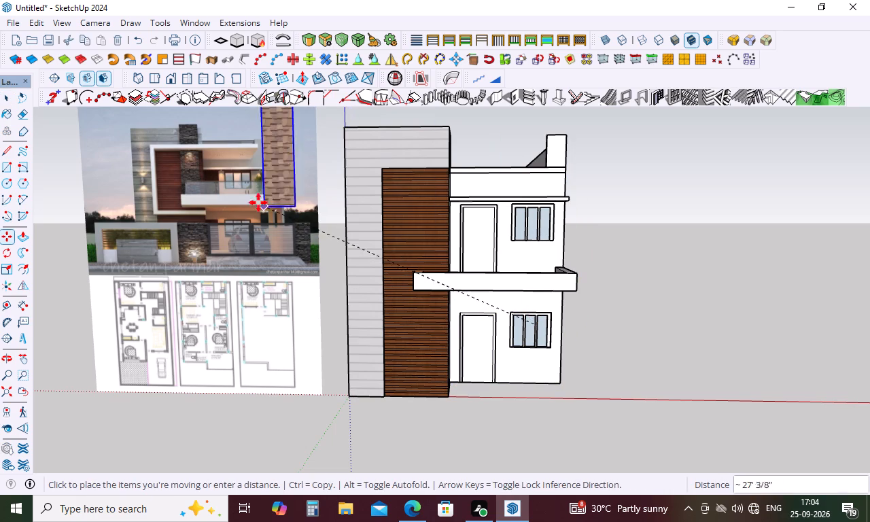
{"action": "middle_click_drag", "start_coordinate": [449, 264], "coordinate": [445, 334]}
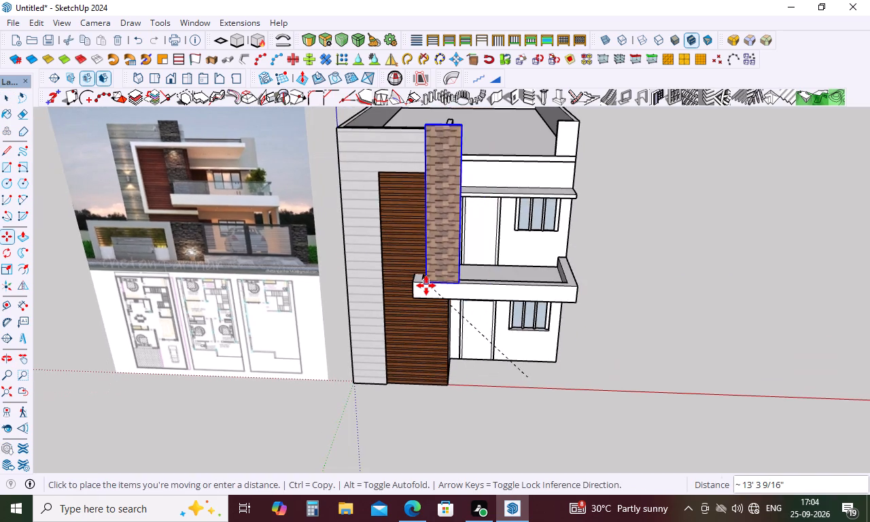
{"action": "scroll", "coordinate": [426, 285], "scroll_direction": "up", "scroll_amount": 18}
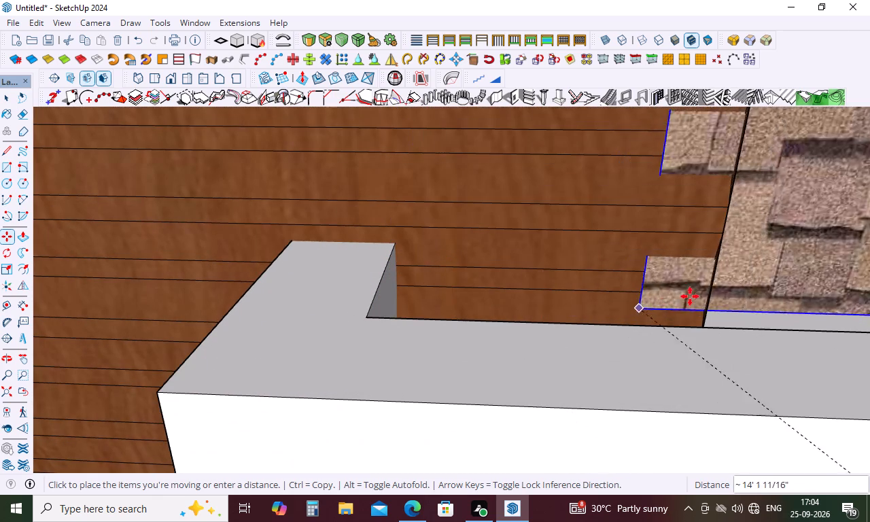
{"action": "left_click", "coordinate": [773, 276]}
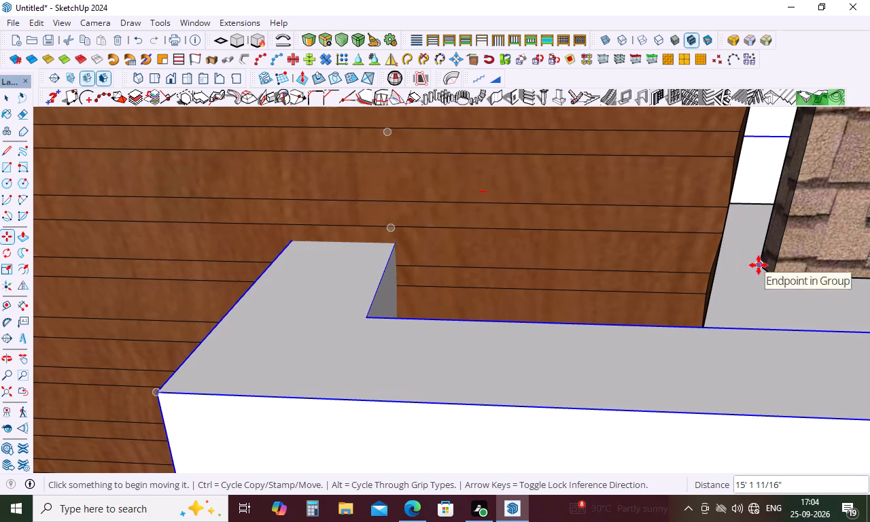
{"action": "left_click", "coordinate": [759, 265]}
{"action": "key", "text": "Escape"}
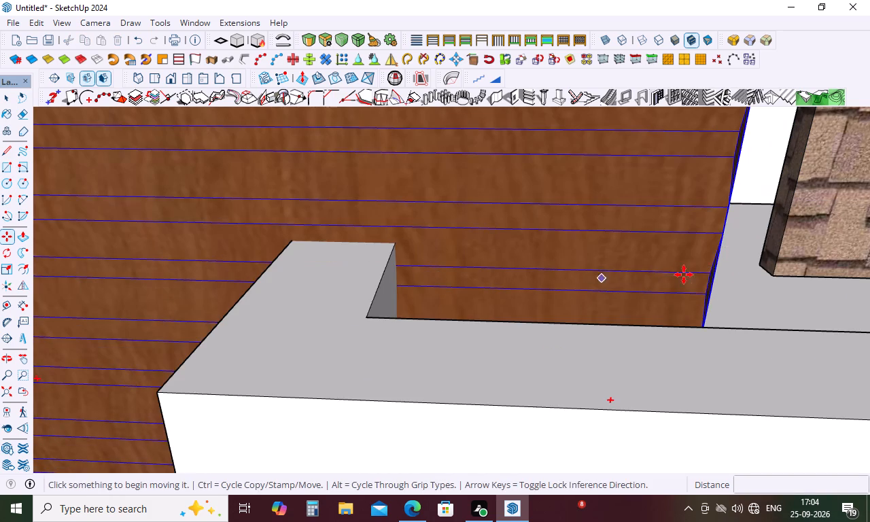
Move the stone-textured panel about 4' 6" by its lower corner to where the balcony parapet's short return meets the wood cladding.
{"action": "key", "text": "space"}
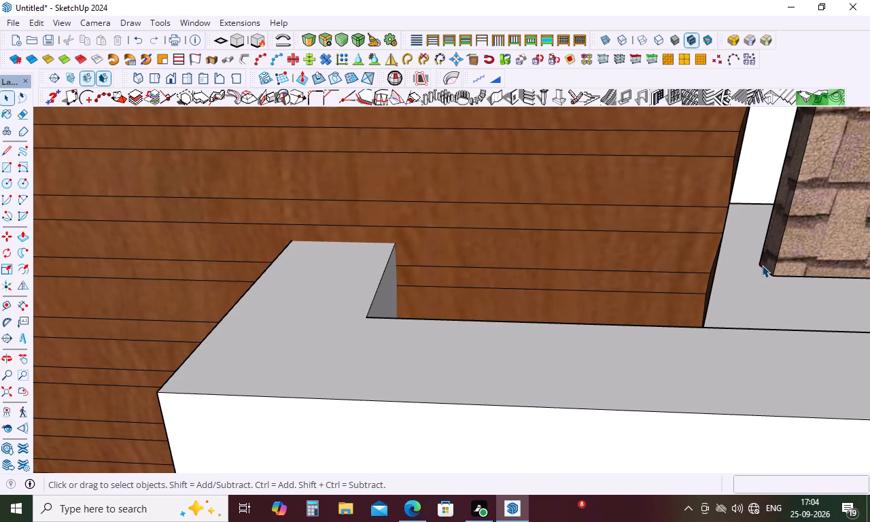
{"action": "key", "text": "m"}
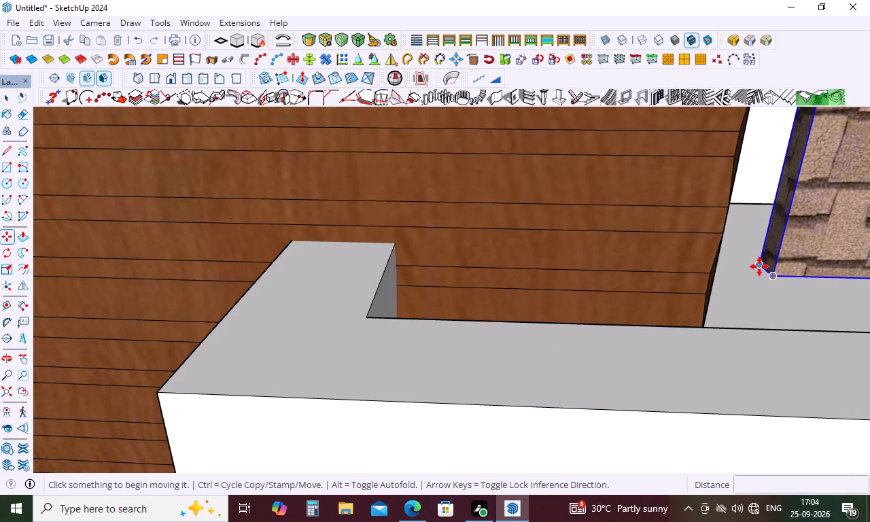
{"action": "left_click", "coordinate": [759, 266]}
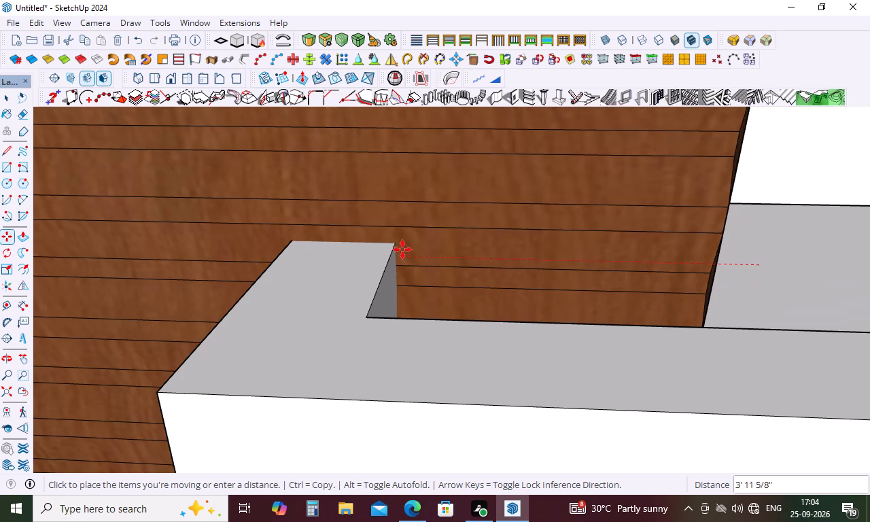
{"action": "middle_click_drag", "start_coordinate": [394, 258], "coordinate": [546, 302]}
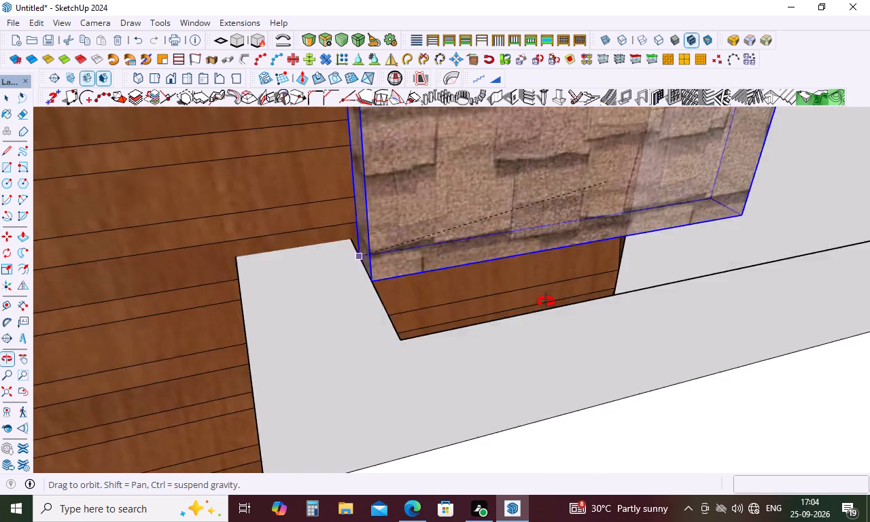
{"action": "middle_click_drag", "start_coordinate": [546, 302], "coordinate": [570, 302]}
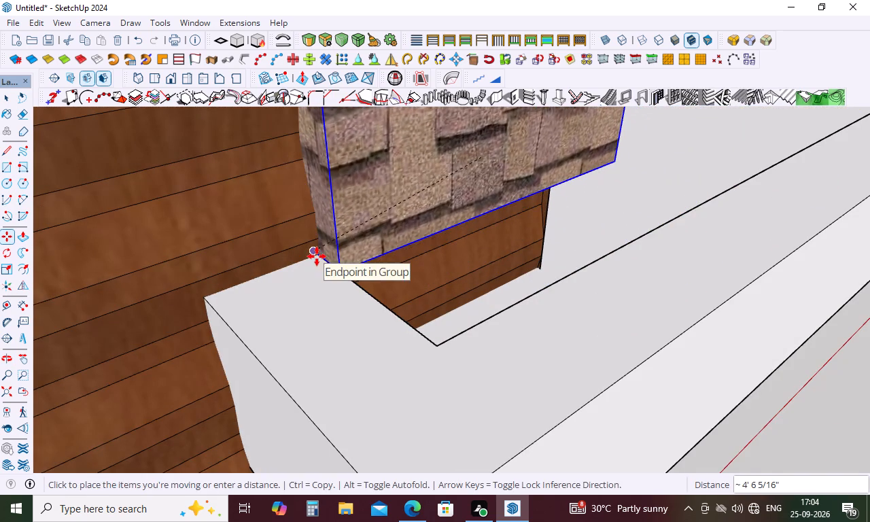
{"action": "left_click", "coordinate": [317, 256]}
{"action": "scroll", "coordinate": [449, 275], "scroll_direction": "down", "scroll_amount": 19}
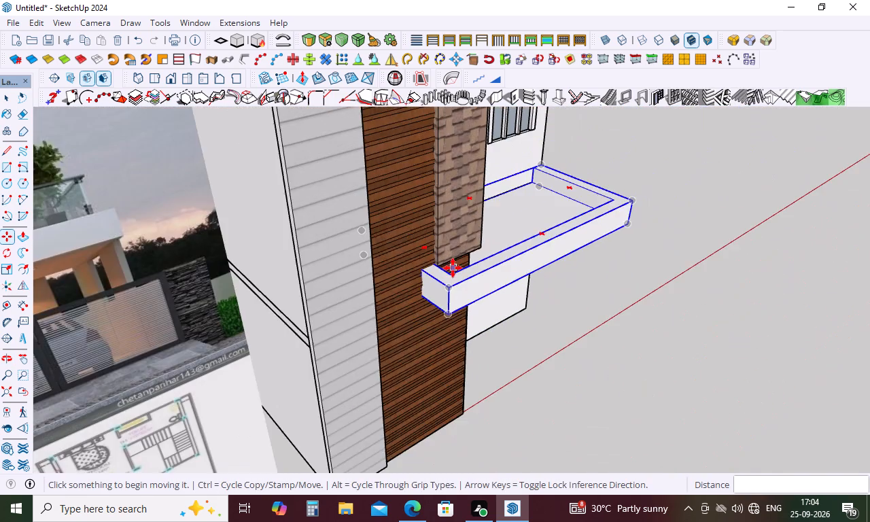
{"action": "scroll", "coordinate": [455, 266], "scroll_direction": "down", "scroll_amount": 5}
{"action": "middle_click_drag", "start_coordinate": [620, 240], "coordinate": [476, 183]}
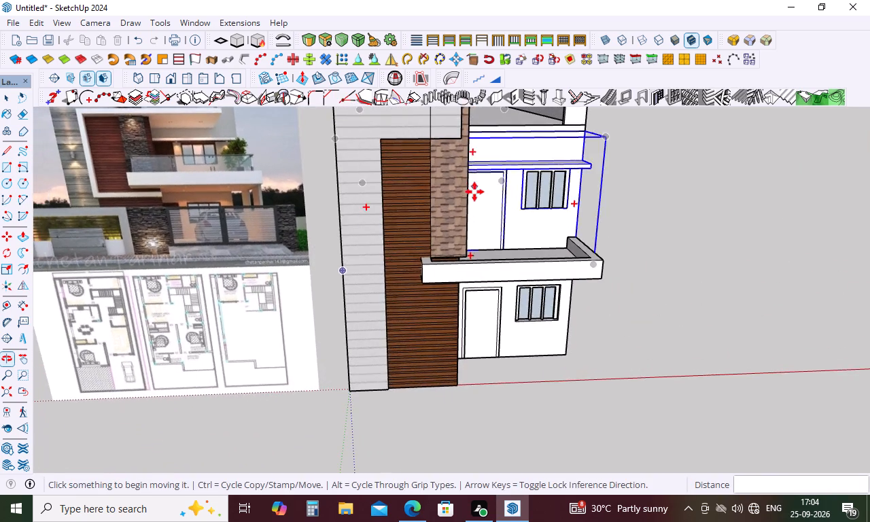
{"action": "scroll", "coordinate": [476, 198], "scroll_direction": "down", "scroll_amount": 5}
{"action": "middle_click_drag", "start_coordinate": [502, 156], "coordinate": [487, 123]}
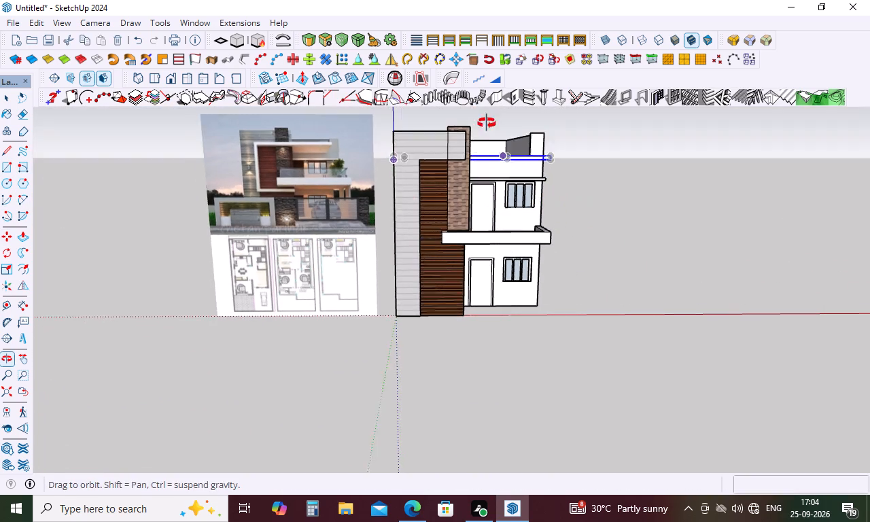
{"action": "middle_click_drag", "start_coordinate": [487, 123], "coordinate": [483, 116]}
{"action": "scroll", "coordinate": [456, 130], "scroll_direction": "up", "scroll_amount": 8}
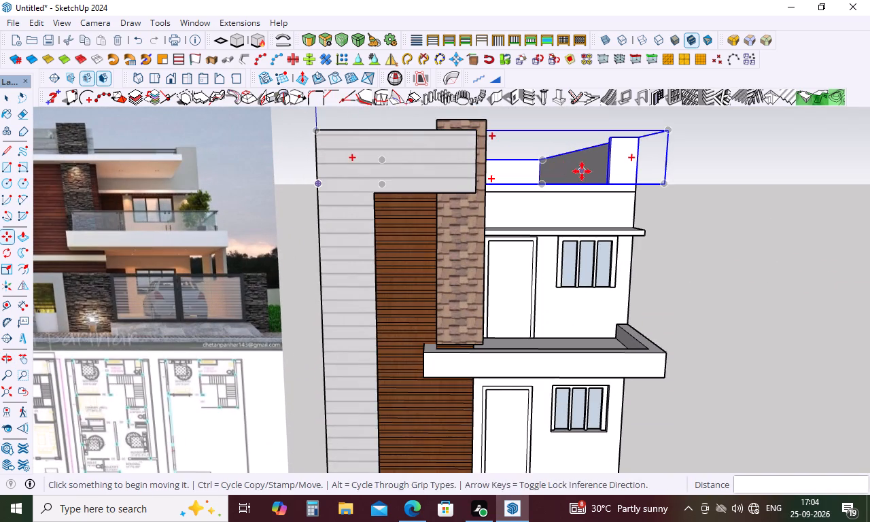
{"action": "key", "text": "space"}
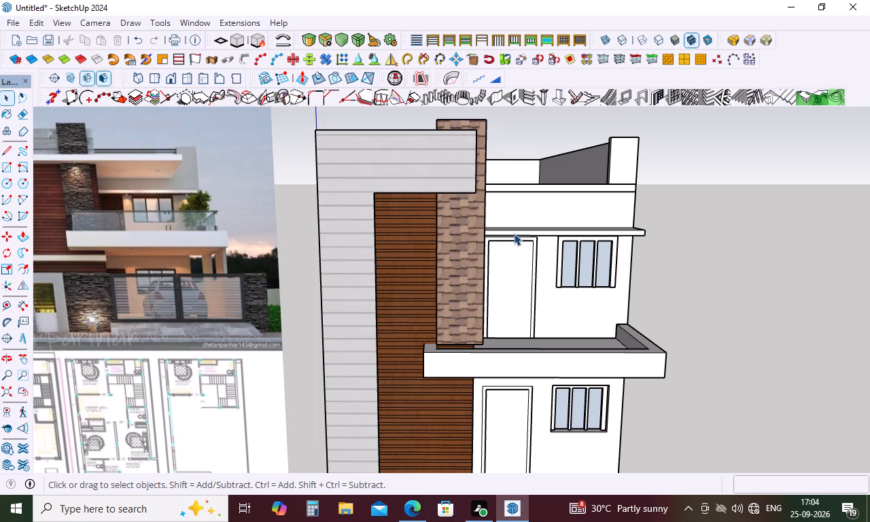
Move the stone-textured panel sideways along the facade, into the open space clear of the house.
{"action": "middle_click_drag", "start_coordinate": [462, 245], "coordinate": [457, 245]}
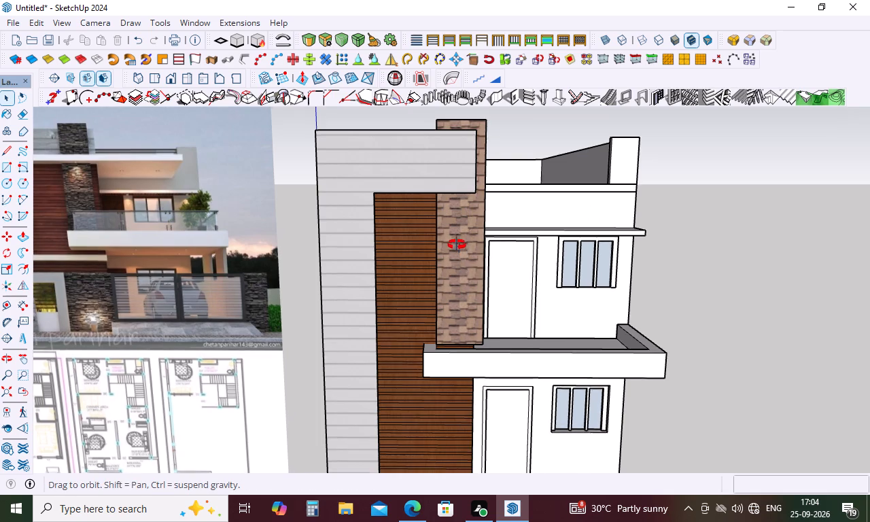
{"action": "middle_click_drag", "start_coordinate": [457, 245], "coordinate": [166, 241]}
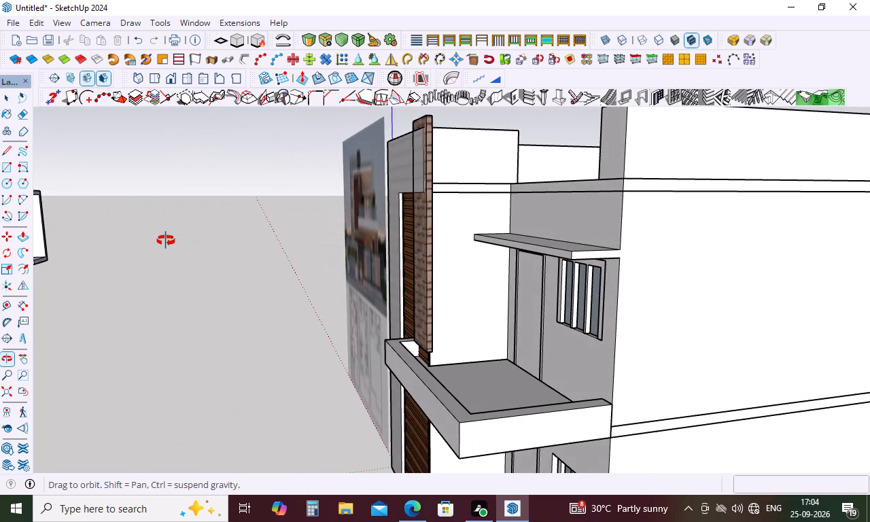
{"action": "middle_click_drag", "start_coordinate": [166, 241], "coordinate": [578, 281]}
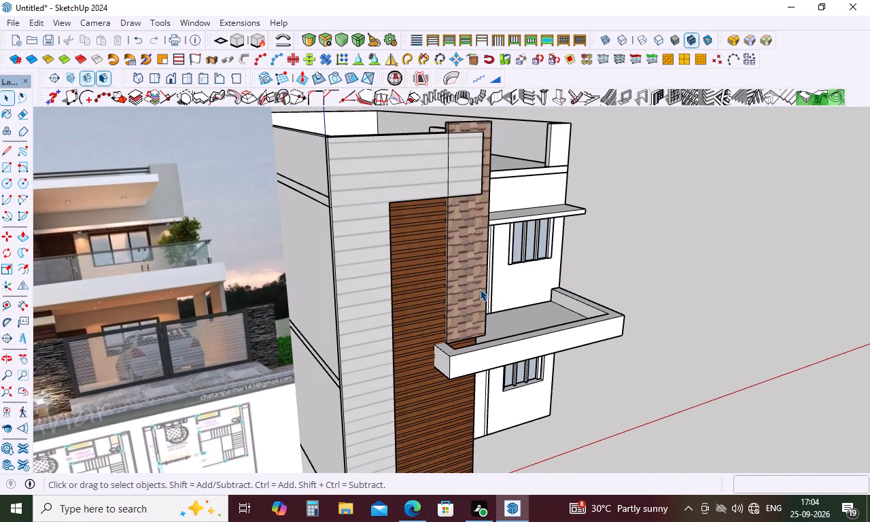
{"action": "key", "text": "m"}
{"action": "left_click", "coordinate": [464, 294]}
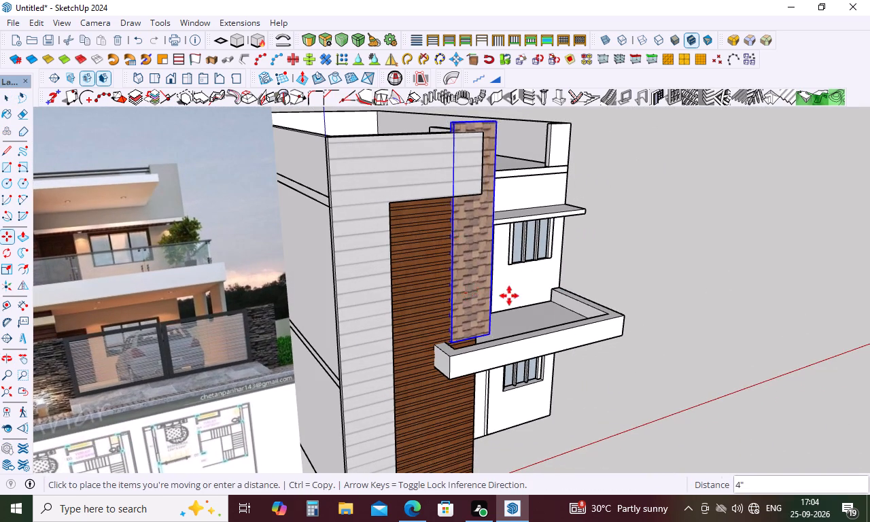
{"action": "left_click", "coordinate": [720, 296]}
Inside the stone-textured panel's group, Push/Pull the front face outward about 4" to thicken the panel.
{"action": "key", "text": "p"}
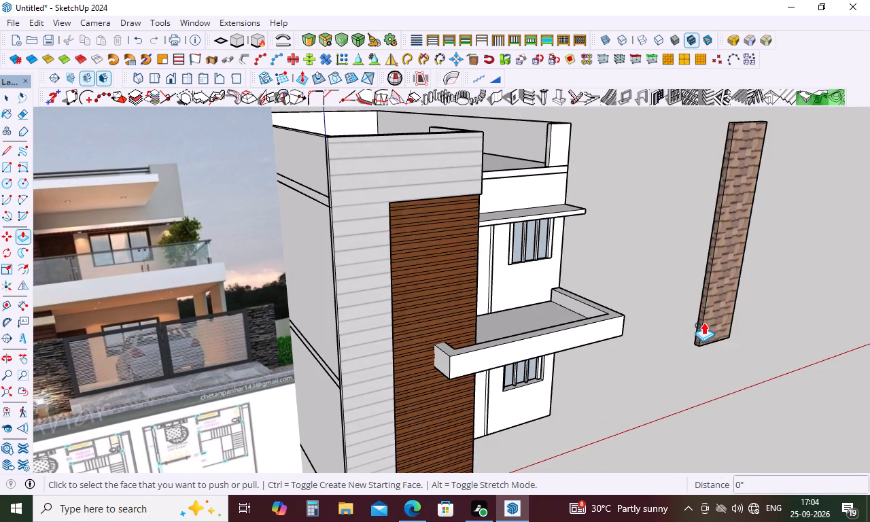
{"action": "key", "text": "space"}
{"action": "double_click", "coordinate": [720, 326]}
{"action": "key", "text": "p"}
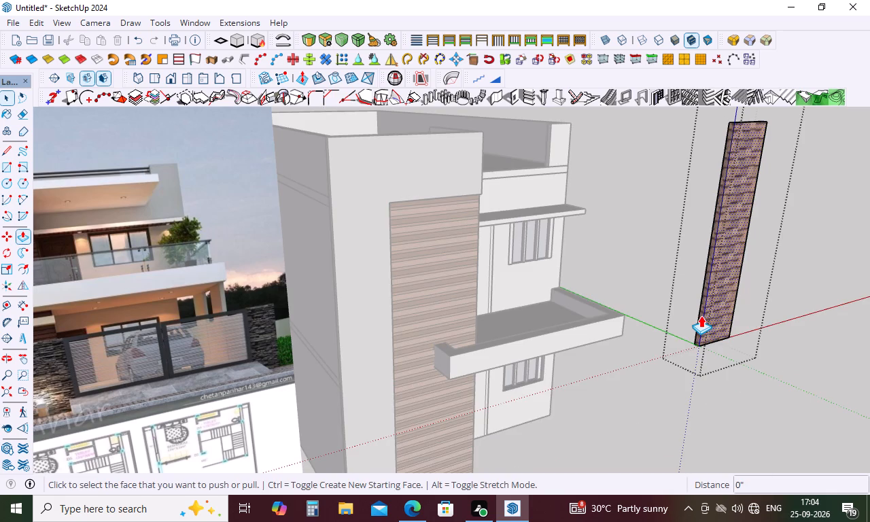
{"action": "left_click", "coordinate": [719, 313]}
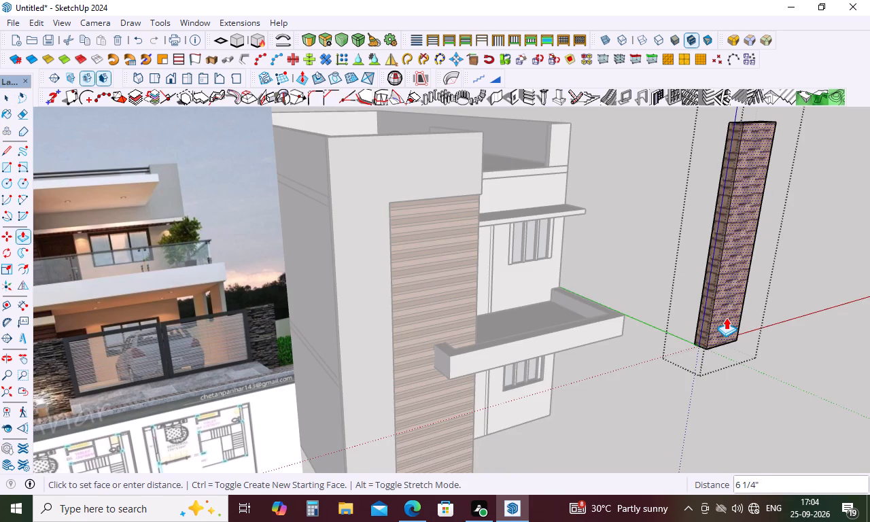
{"action": "scroll", "coordinate": [726, 317], "scroll_direction": "up", "scroll_amount": 4}
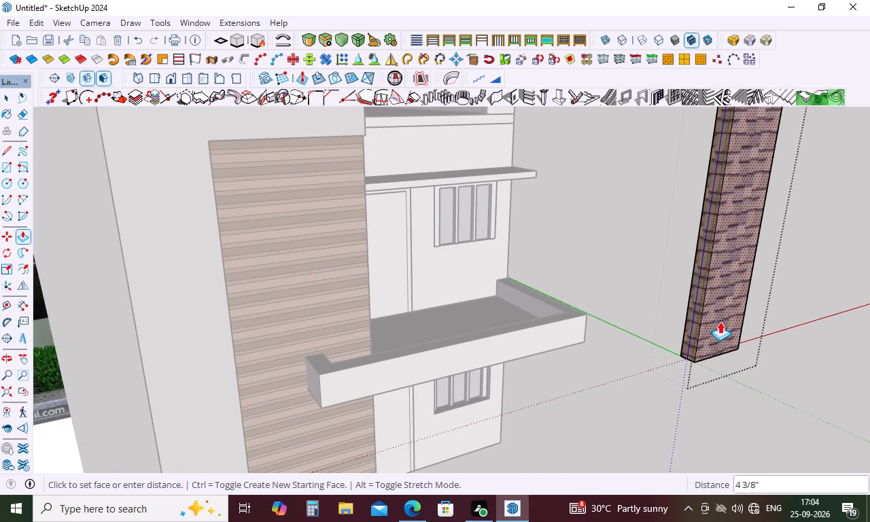
{"action": "left_click", "coordinate": [717, 324]}
{"action": "key", "text": "space"}
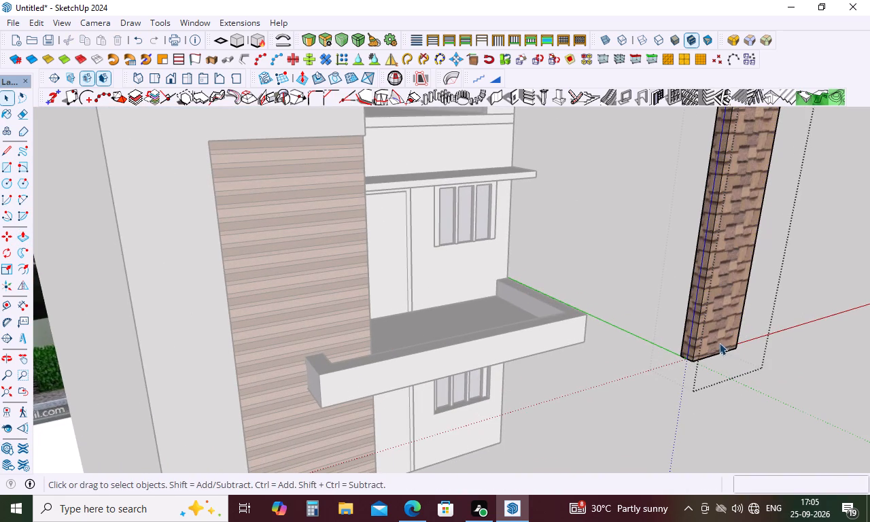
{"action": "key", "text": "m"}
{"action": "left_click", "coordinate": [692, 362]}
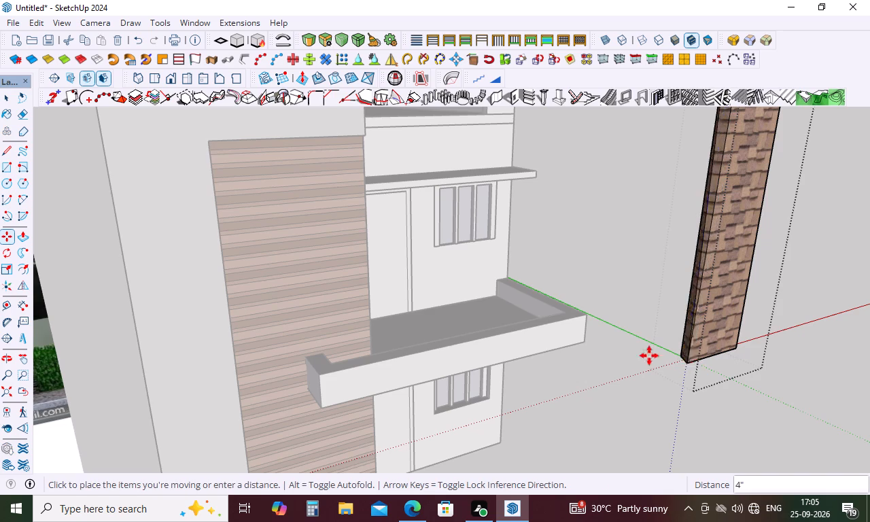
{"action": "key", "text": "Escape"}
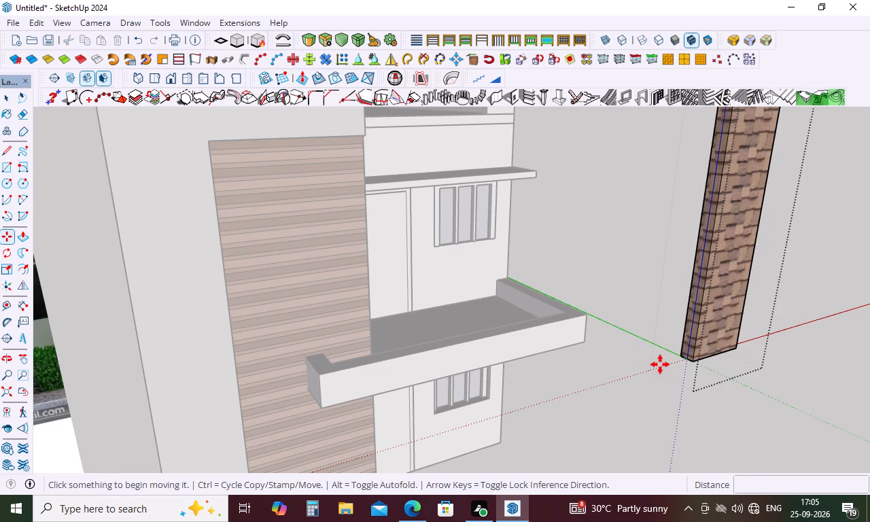
Leave the group and move the thickened stone panel about 15' 3" by its lower corner, back to the balcony parapet's return beside the wood cladding.
{"action": "key", "text": "space"}
{"action": "left_click", "coordinate": [664, 385]}
{"action": "key", "text": "m"}
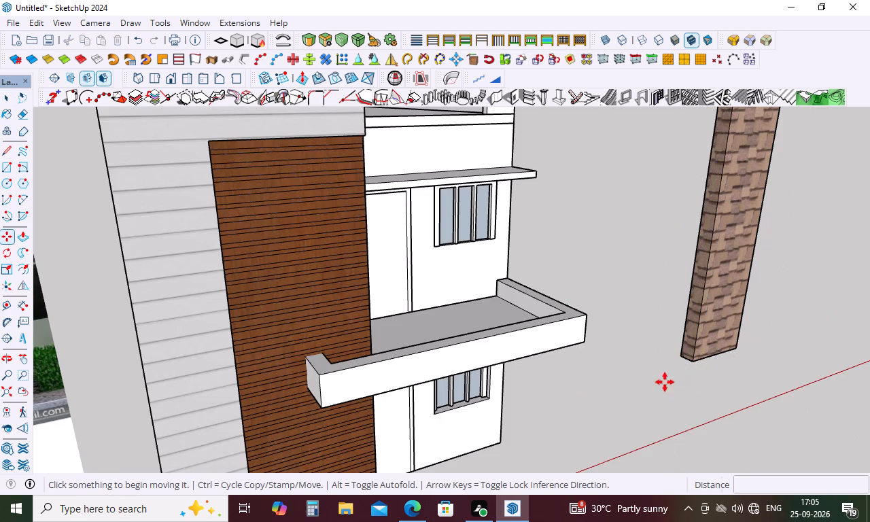
{"action": "left_click", "coordinate": [680, 358]}
{"action": "scroll", "coordinate": [638, 353], "scroll_direction": "down", "scroll_amount": 5}
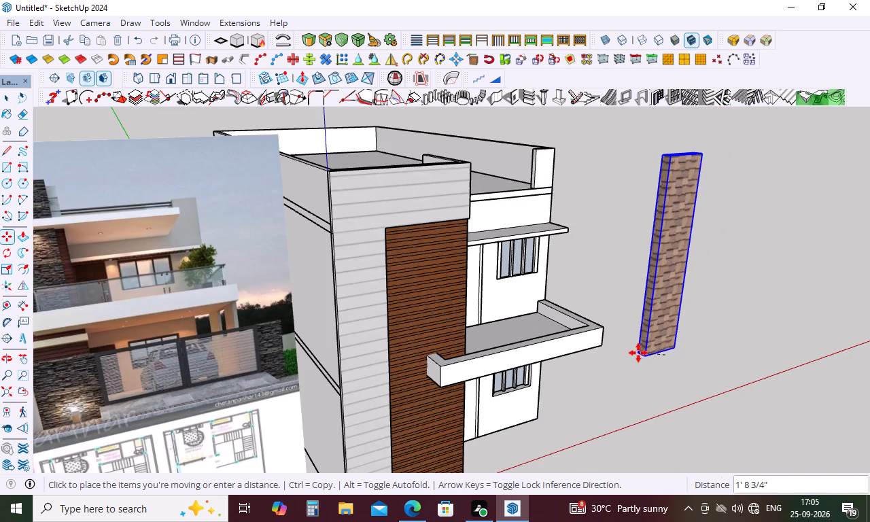
{"action": "scroll", "coordinate": [462, 334], "scroll_direction": "up", "scroll_amount": 7}
{"action": "middle_click_drag", "start_coordinate": [464, 340], "coordinate": [459, 341]}
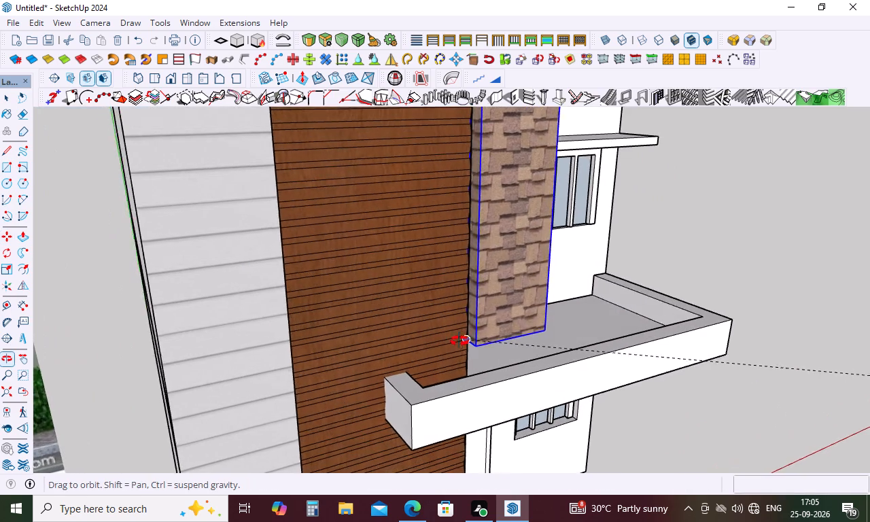
{"action": "middle_click_drag", "start_coordinate": [459, 341], "coordinate": [347, 348]}
{"action": "scroll", "coordinate": [321, 363], "scroll_direction": "up", "scroll_amount": 5}
{"action": "middle_click_drag", "start_coordinate": [324, 364], "coordinate": [509, 379]}
{"action": "scroll", "coordinate": [509, 379], "scroll_direction": "up", "scroll_amount": 1}
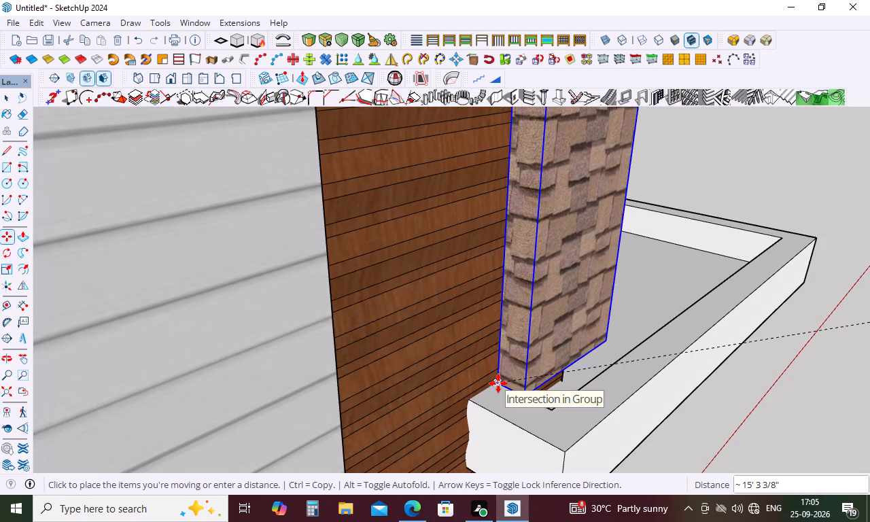
{"action": "left_click", "coordinate": [498, 383]}
Move the stone-textured panel straight up about 6 5/8" from its lower edge above the balcony.
{"action": "scroll", "coordinate": [585, 354], "scroll_direction": "down", "scroll_amount": 5}
{"action": "middle_click_drag", "start_coordinate": [638, 328], "coordinate": [422, 335]}
{"action": "scroll", "coordinate": [436, 302], "scroll_direction": "down", "scroll_amount": 5}
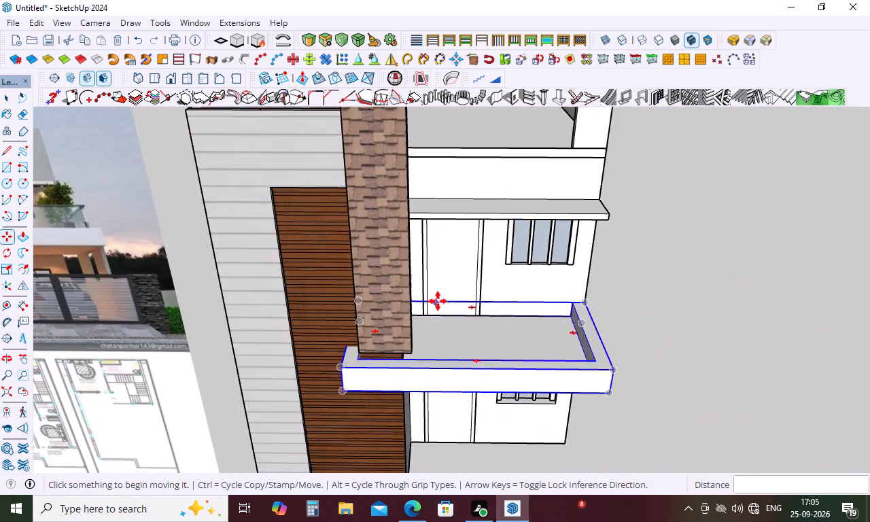
{"action": "scroll", "coordinate": [441, 299], "scroll_direction": "down", "scroll_amount": 5}
{"action": "middle_click_drag", "start_coordinate": [443, 301], "coordinate": [460, 165]}
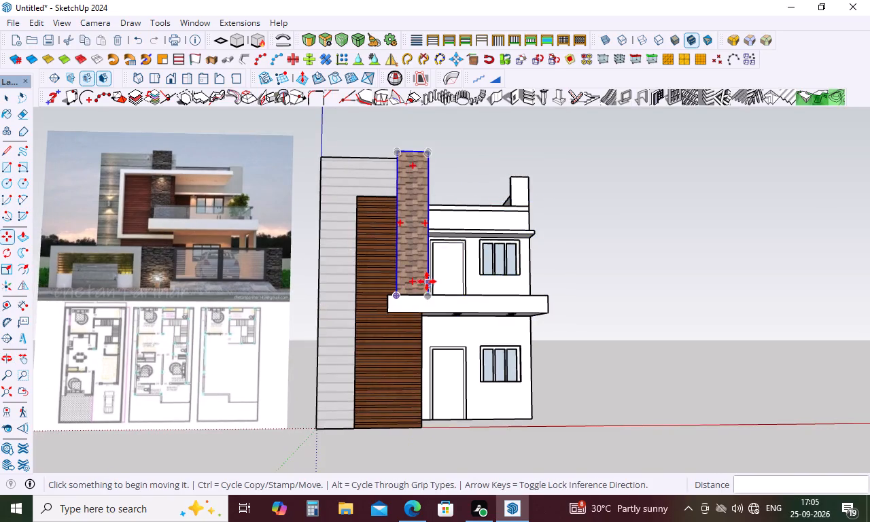
{"action": "scroll", "coordinate": [420, 285], "scroll_direction": "up", "scroll_amount": 6}
{"action": "middle_click_drag", "start_coordinate": [462, 283], "coordinate": [324, 324]}
{"action": "scroll", "coordinate": [389, 312], "scroll_direction": "up", "scroll_amount": 5}
{"action": "middle_click_drag", "start_coordinate": [423, 314], "coordinate": [304, 319]}
{"action": "scroll", "coordinate": [379, 317], "scroll_direction": "up", "scroll_amount": 8}
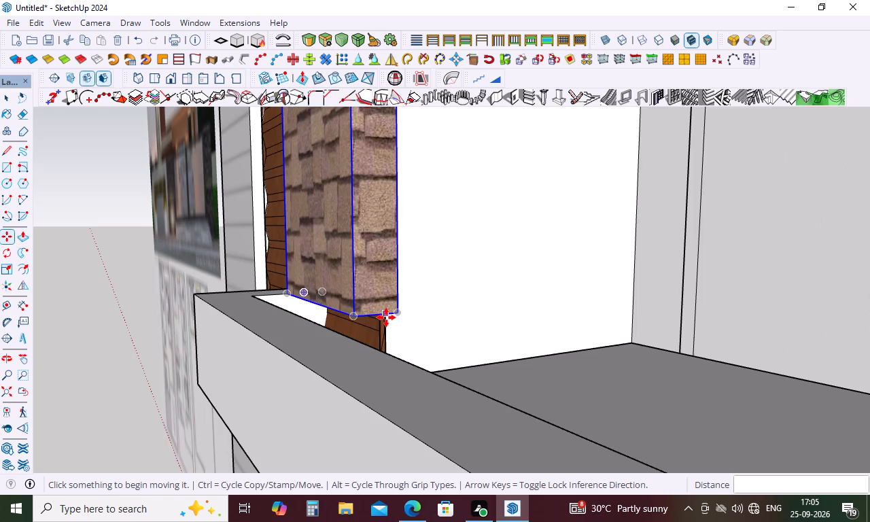
{"action": "middle_click_drag", "start_coordinate": [386, 317], "coordinate": [336, 302]}
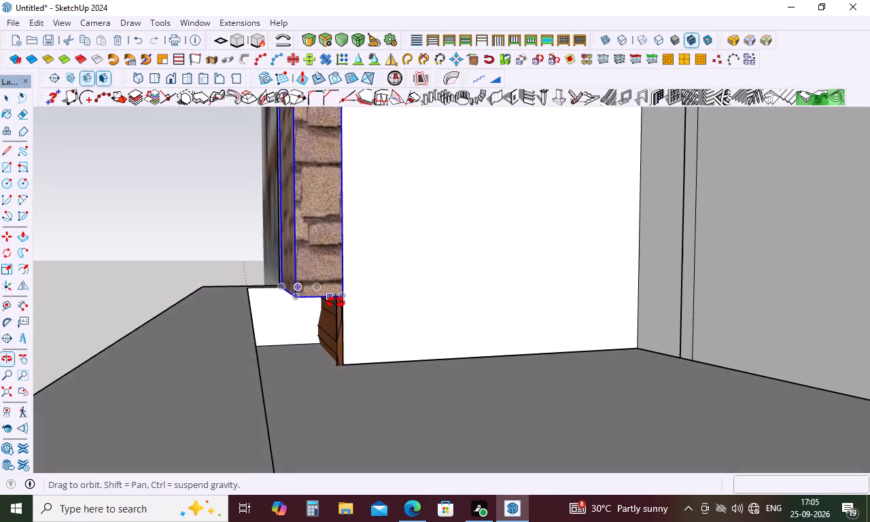
{"action": "middle_click_drag", "start_coordinate": [336, 302], "coordinate": [396, 309]}
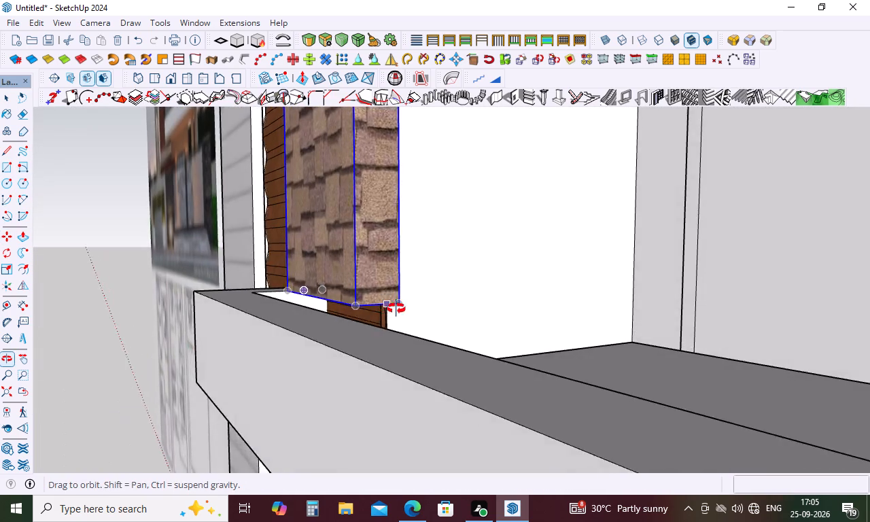
{"action": "middle_click_drag", "start_coordinate": [396, 309], "coordinate": [404, 307]}
{"action": "left_click", "coordinate": [379, 302]}
{"action": "left_click", "coordinate": [375, 257]}
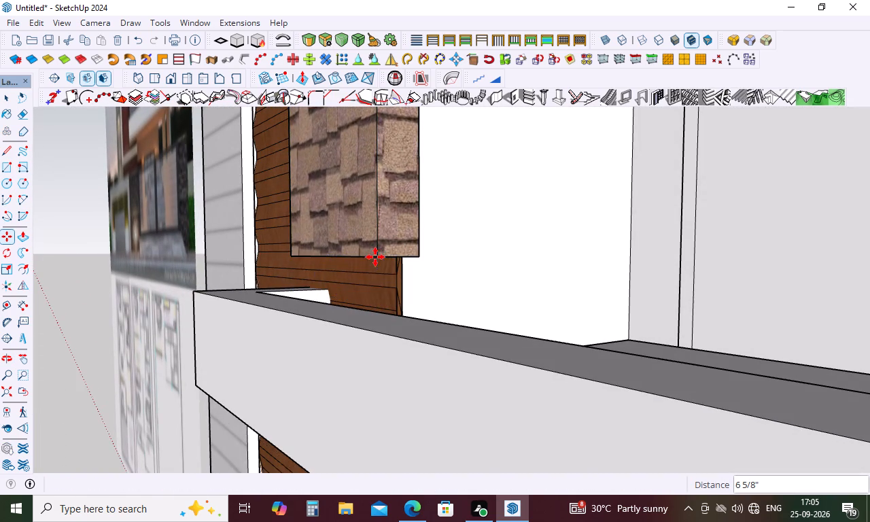
Inside the stone-textured panel's group, Push/Pull the bottom face down about 6 1/16" toward the balcony.
{"action": "middle_click_drag", "start_coordinate": [410, 260], "coordinate": [447, 229]}
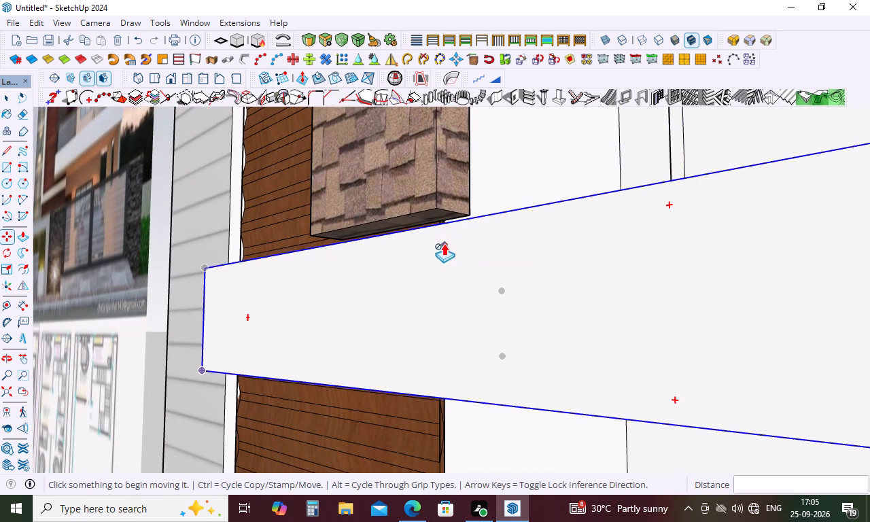
{"action": "key", "text": "p"}
{"action": "key", "text": "space"}
{"action": "double_click", "coordinate": [422, 202]}
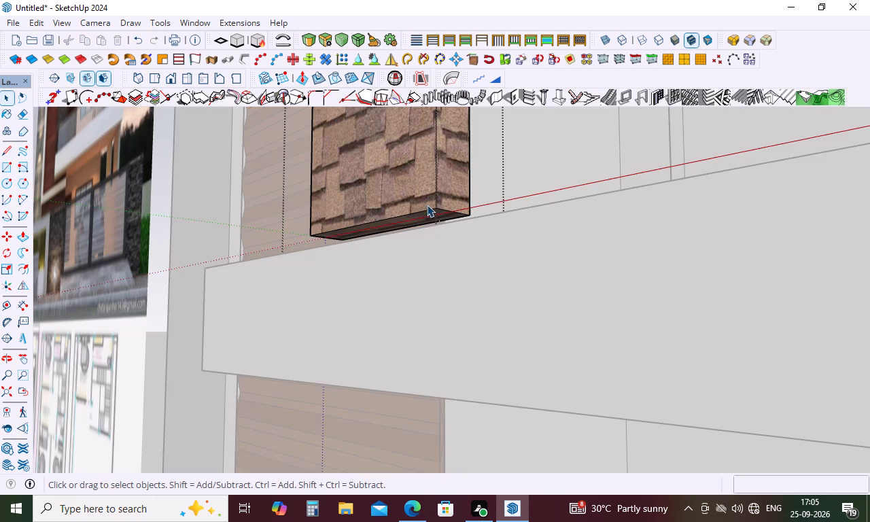
{"action": "key", "text": "p"}
{"action": "left_click", "coordinate": [419, 214]}
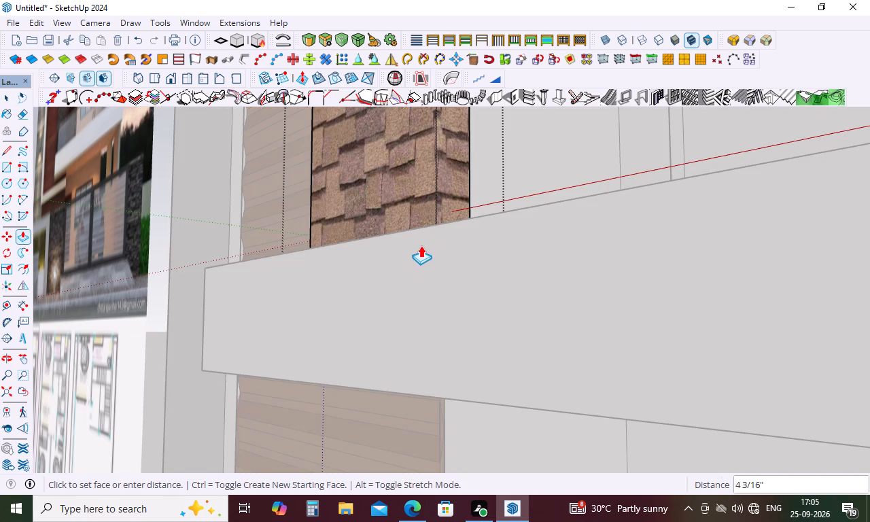
{"action": "left_click", "coordinate": [421, 254]}
{"action": "middle_click_drag", "start_coordinate": [460, 220], "coordinate": [496, 359]}
{"action": "middle_click_drag", "start_coordinate": [464, 306], "coordinate": [468, 270]}
{"action": "scroll", "coordinate": [466, 271], "scroll_direction": "up", "scroll_amount": 4}
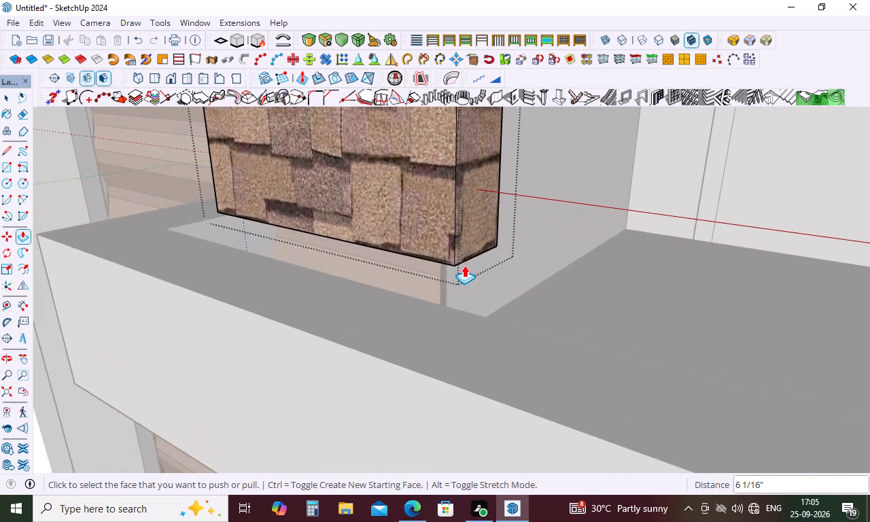
Leave the group and move the stone-textured panel by its lower front corner about 3' 1/8" along the balcony, away from the parapet's return.
{"action": "middle_click_drag", "start_coordinate": [464, 264], "coordinate": [467, 239]}
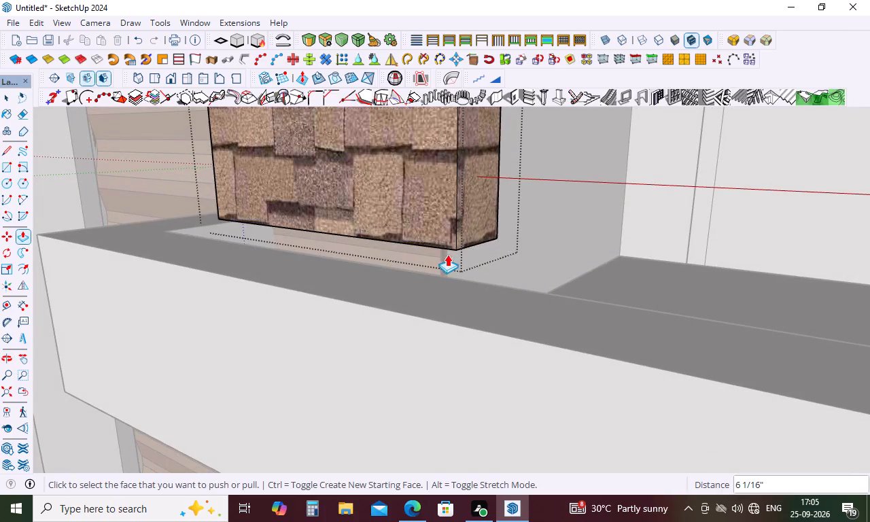
{"action": "key", "text": "space"}
{"action": "scroll", "coordinate": [532, 279], "scroll_direction": "down", "scroll_amount": 9}
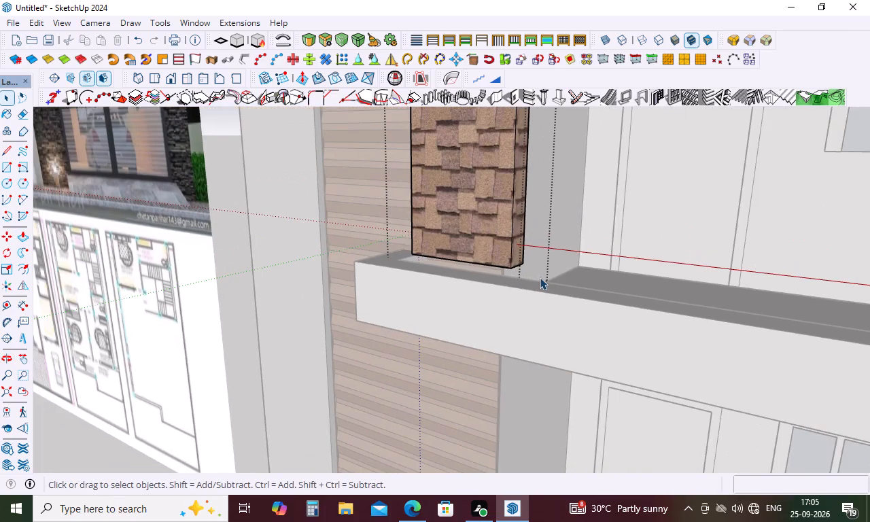
{"action": "key", "text": "Escape"}
{"action": "key", "text": "m"}
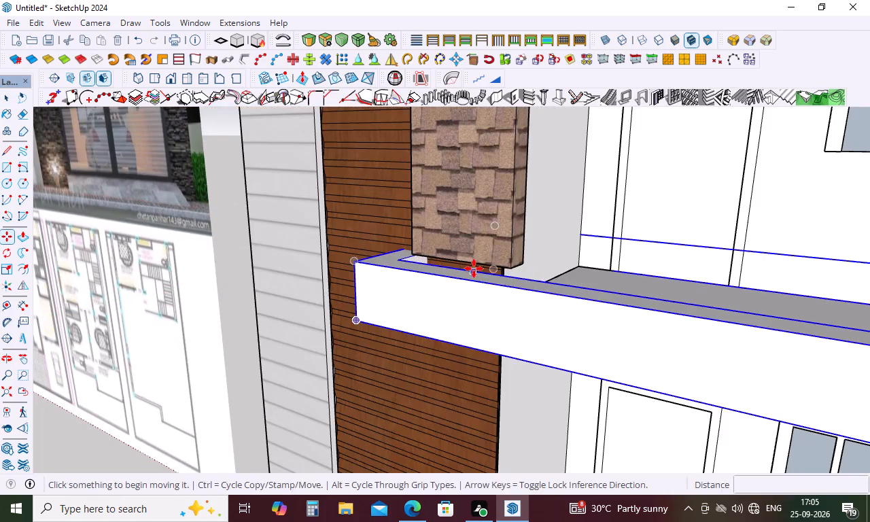
{"action": "middle_click_drag", "start_coordinate": [474, 268], "coordinate": [621, 321]}
{"action": "left_click", "coordinate": [459, 275]}
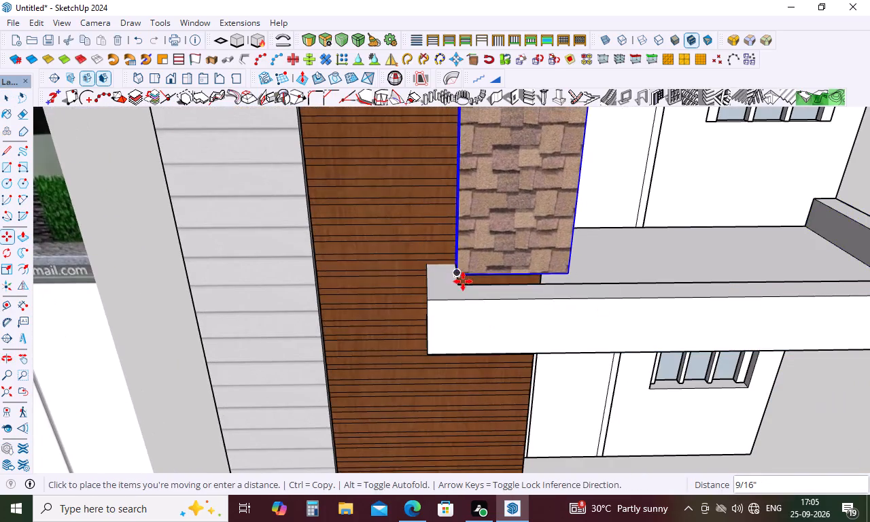
{"action": "scroll", "coordinate": [466, 287], "scroll_direction": "up", "scroll_amount": 13}
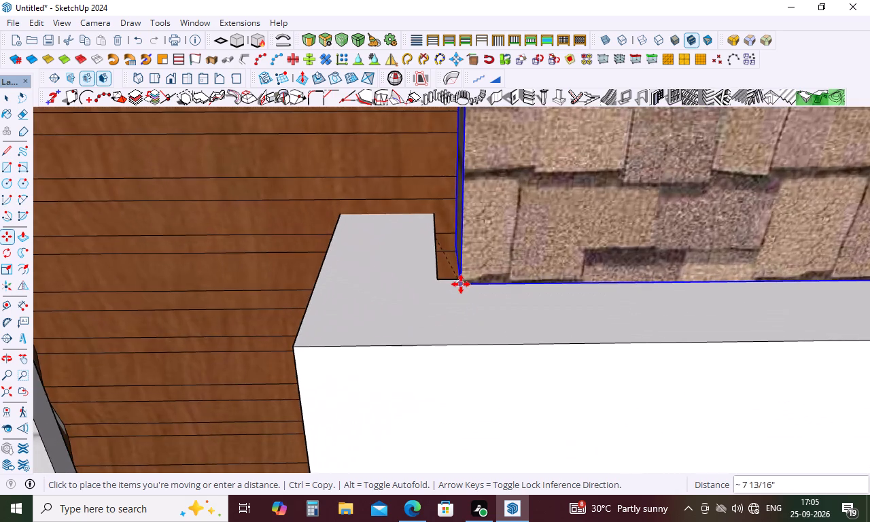
{"action": "middle_click_drag", "start_coordinate": [459, 283], "coordinate": [445, 353]}
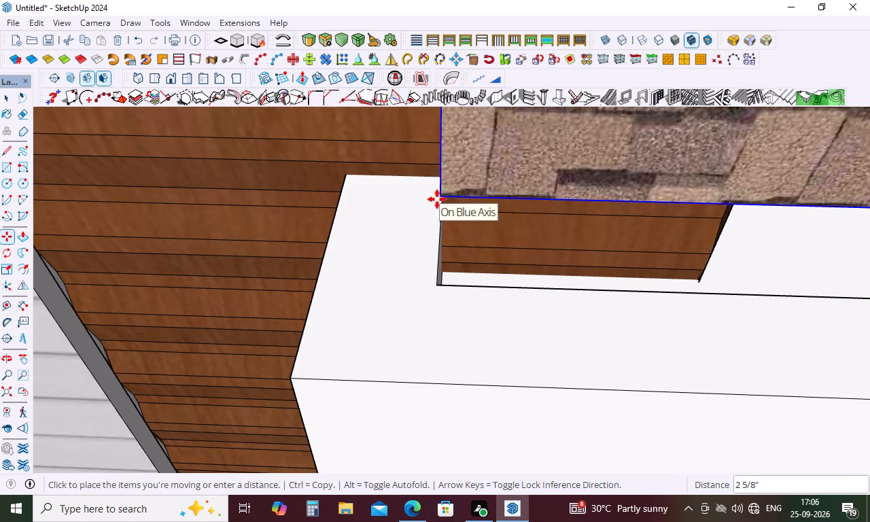
{"action": "left_click", "coordinate": [749, 273]}
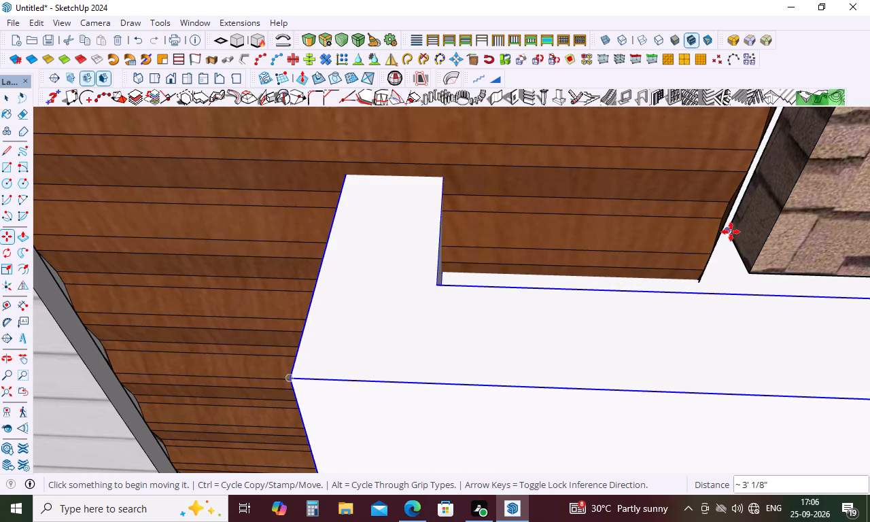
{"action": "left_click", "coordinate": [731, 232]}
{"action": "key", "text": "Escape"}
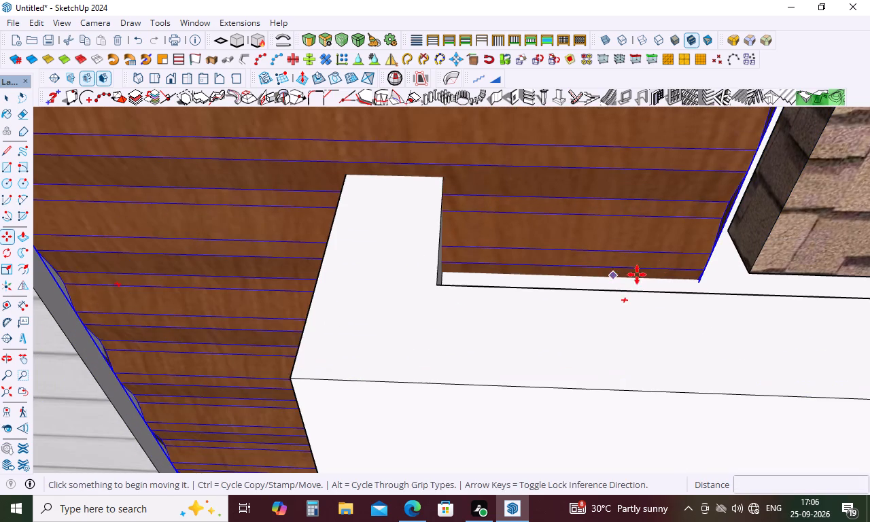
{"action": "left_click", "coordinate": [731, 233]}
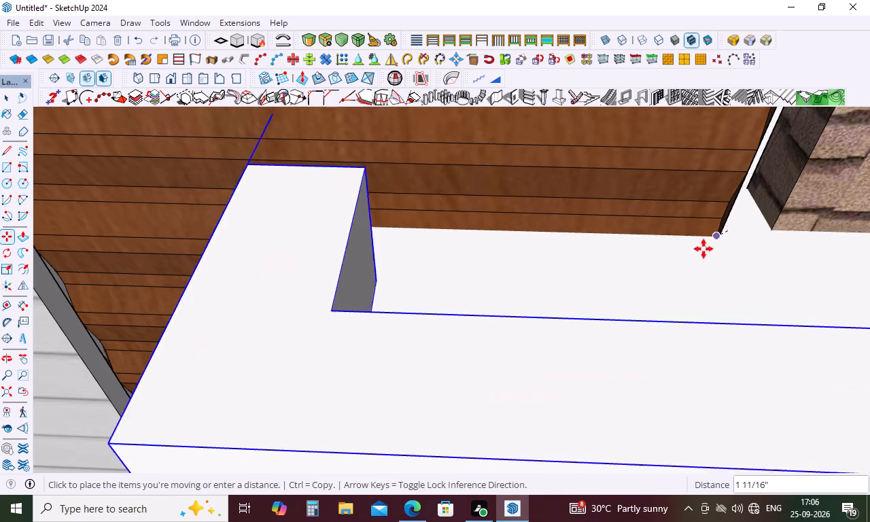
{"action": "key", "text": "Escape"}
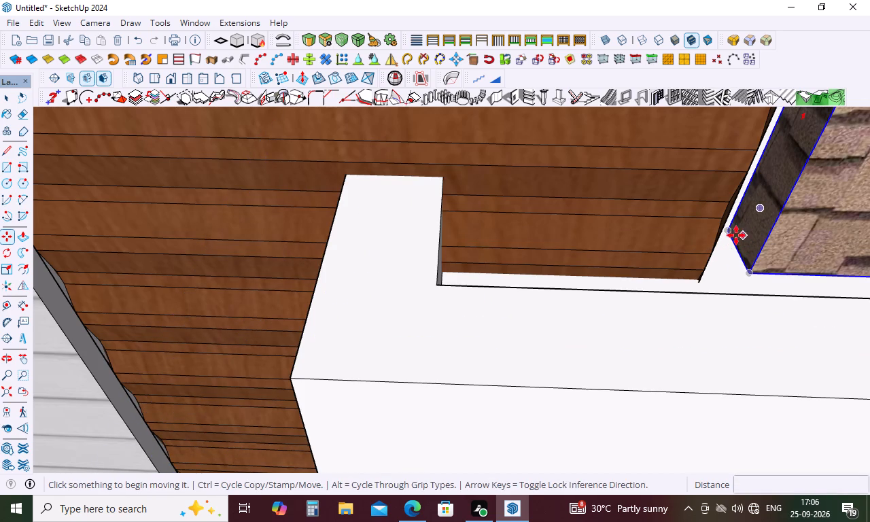
With back edges shown temporarily, move the stone panel by its lower back corner about 2' 10 1/8" to sit against the parapet's return.
{"action": "left_click", "coordinate": [729, 232]}
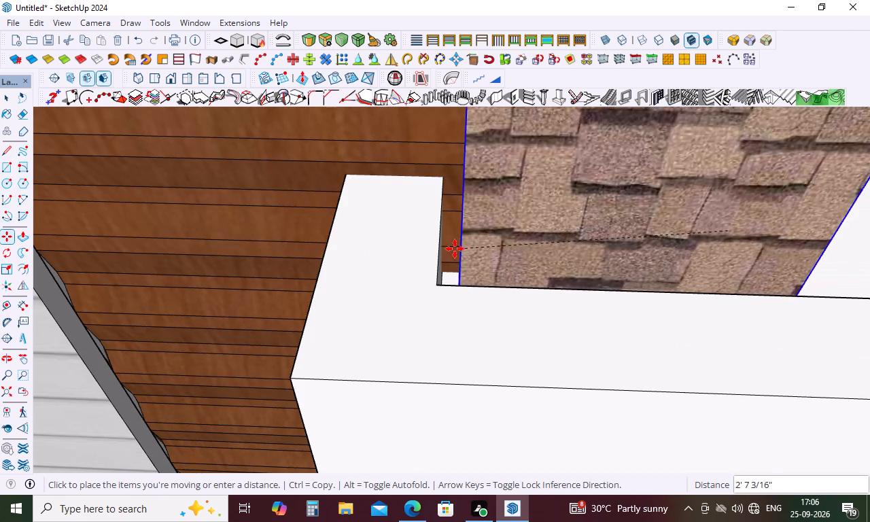
{"action": "key", "text": "k"}
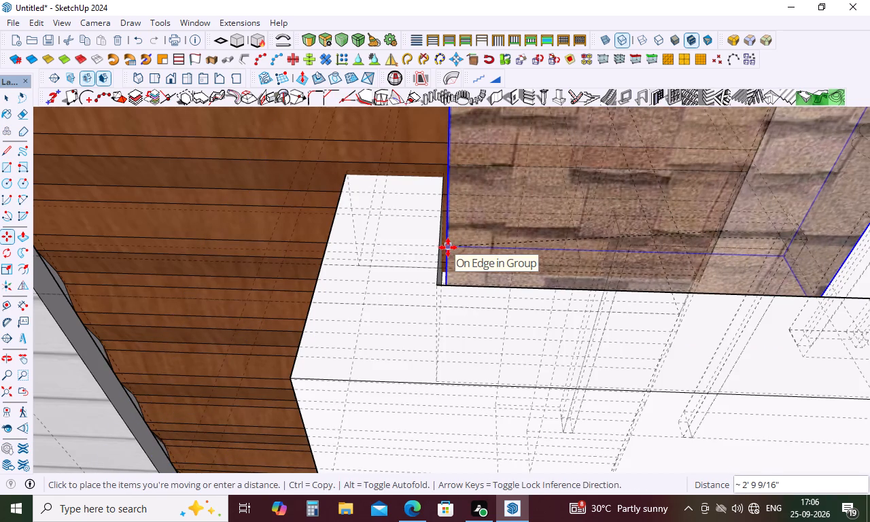
{"action": "left_click", "coordinate": [447, 249]}
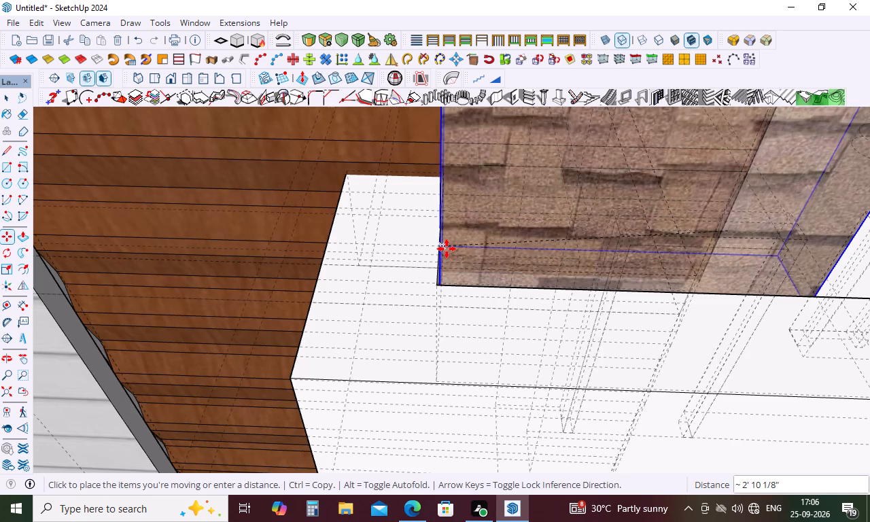
{"action": "scroll", "coordinate": [506, 214], "scroll_direction": "down", "scroll_amount": 18}
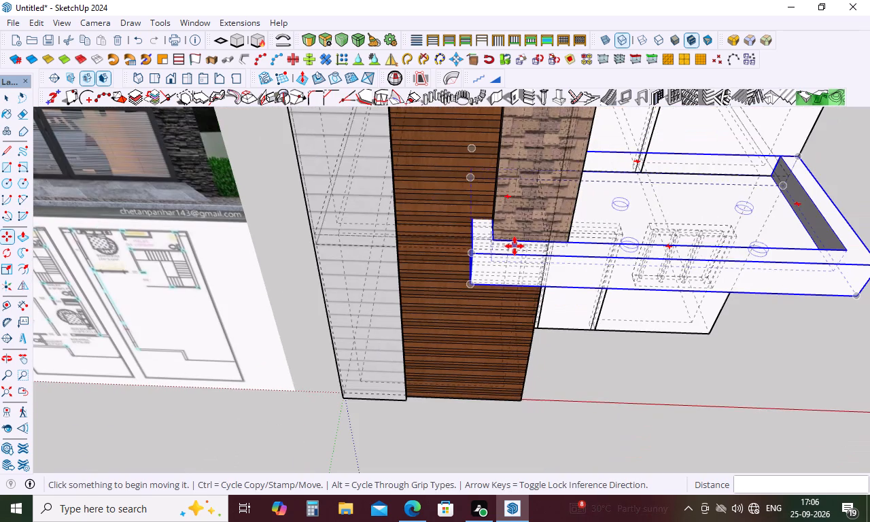
{"action": "key", "text": "k"}
Examine the stone panel's fit against the balcony, wood cladding and roof parapet from above and from the front, beside the reference elevation.
{"action": "scroll", "coordinate": [522, 259], "scroll_direction": "down", "scroll_amount": 14}
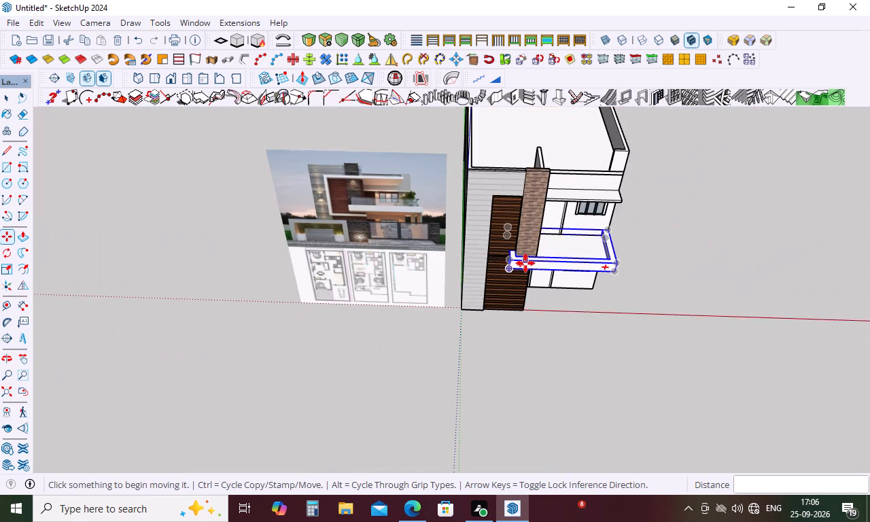
{"action": "middle_click_drag", "start_coordinate": [555, 221], "coordinate": [768, 240]}
{"action": "middle_click_drag", "start_coordinate": [536, 197], "coordinate": [684, 282]}
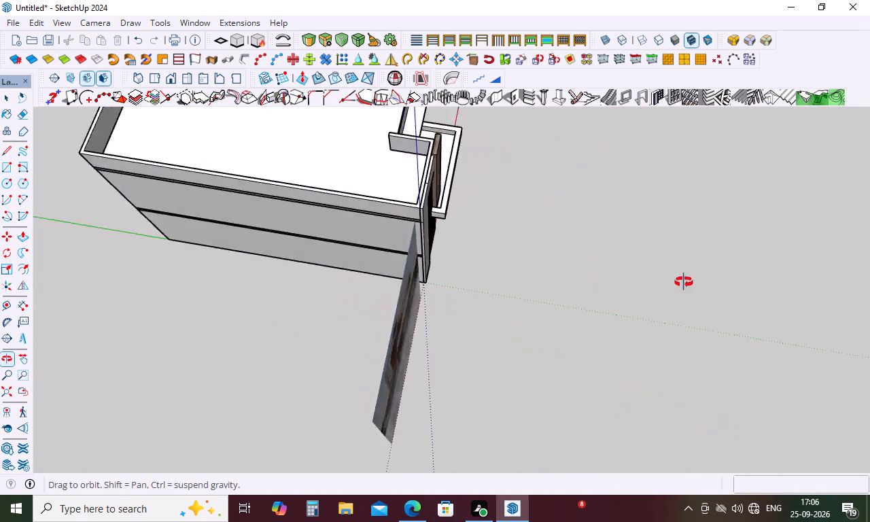
{"action": "middle_click_drag", "start_coordinate": [684, 282], "coordinate": [768, 255]}
{"action": "middle_click_drag", "start_coordinate": [447, 192], "coordinate": [585, 188]}
{"action": "scroll", "coordinate": [296, 207], "scroll_direction": "up", "scroll_amount": 5}
{"action": "scroll", "coordinate": [353, 184], "scroll_direction": "up", "scroll_amount": 2}
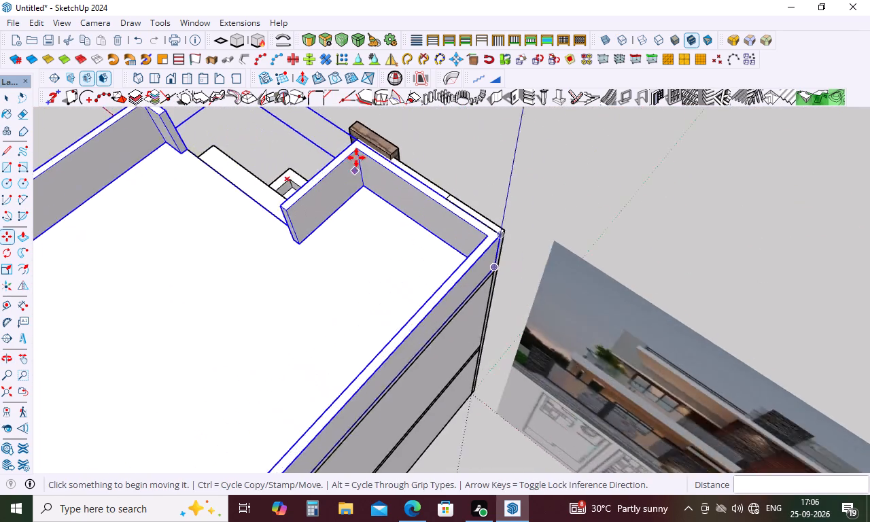
{"action": "scroll", "coordinate": [356, 158], "scroll_direction": "up", "scroll_amount": 7}
{"action": "middle_click_drag", "start_coordinate": [428, 145], "coordinate": [0, 94]}
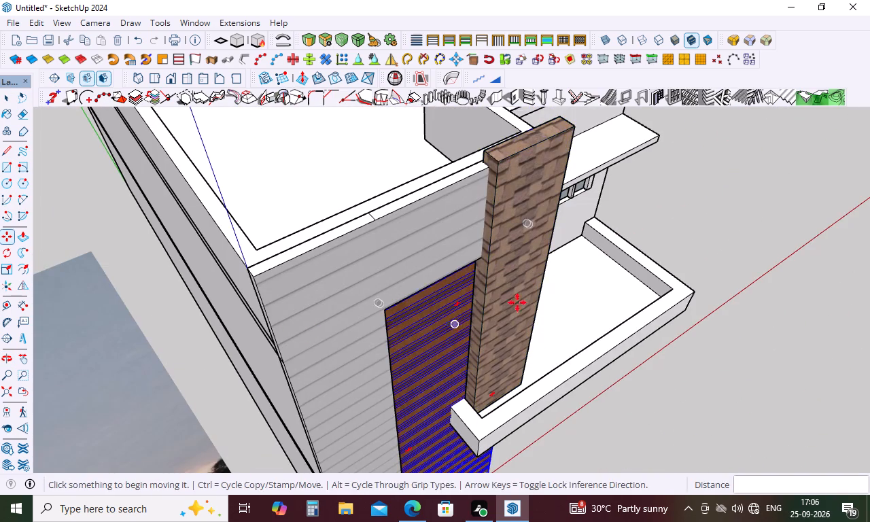
{"action": "middle_click_drag", "start_coordinate": [548, 292], "coordinate": [442, 207]}
{"action": "scroll", "coordinate": [469, 325], "scroll_direction": "down", "scroll_amount": 10}
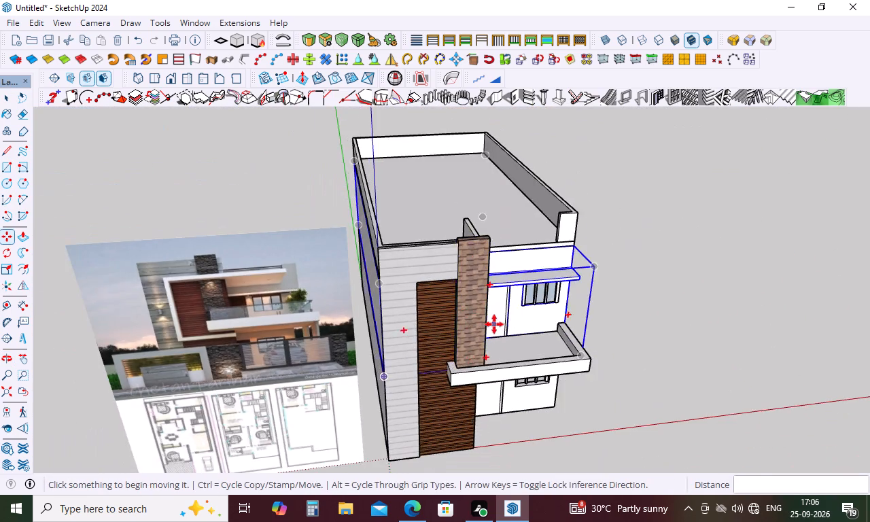
{"action": "middle_click_drag", "start_coordinate": [495, 324], "coordinate": [467, 207]}
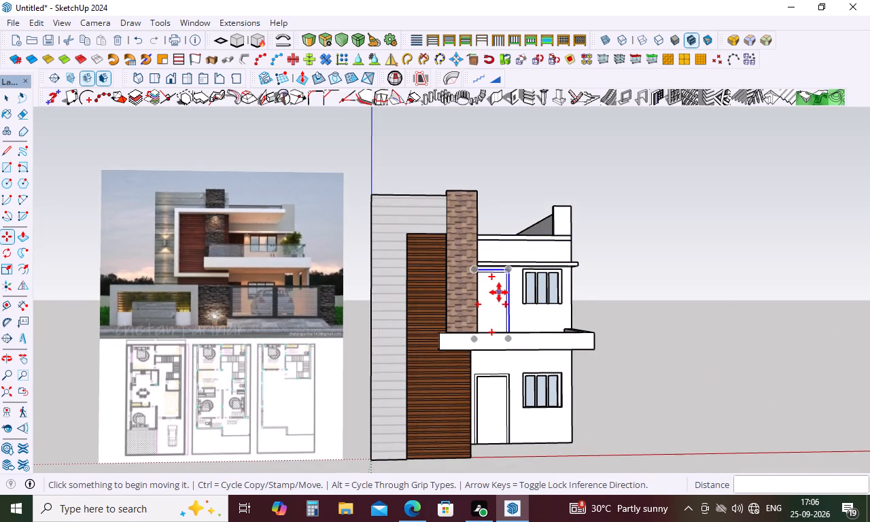
Move the stone-textured panel straight up a few inches above the balcony parapet.
{"action": "scroll", "coordinate": [466, 335], "scroll_direction": "up", "scroll_amount": 8}
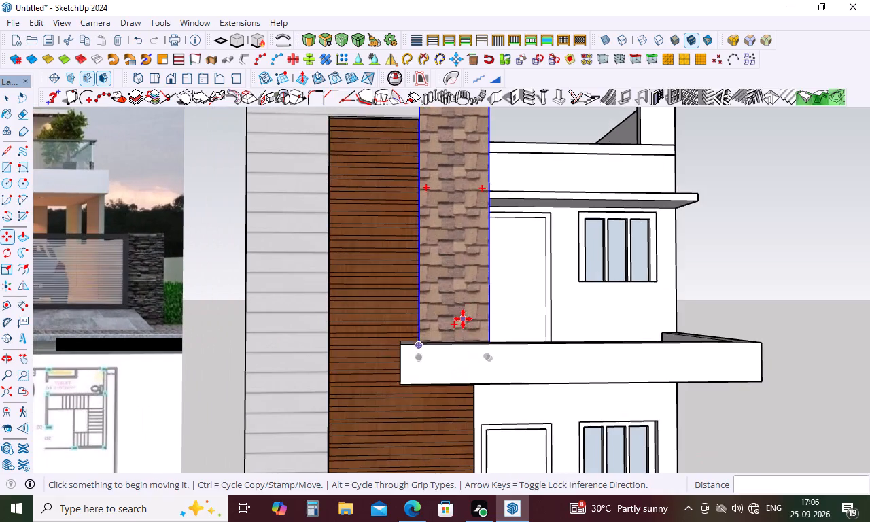
{"action": "left_click", "coordinate": [463, 319]}
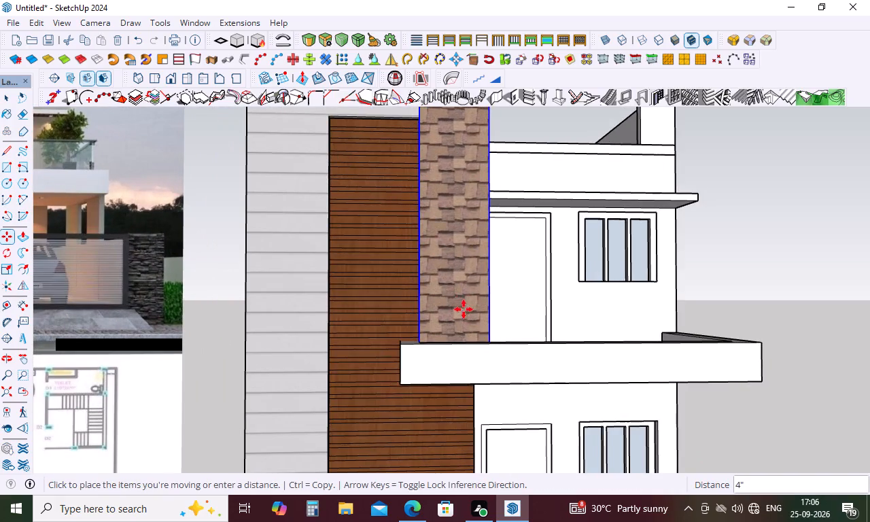
{"action": "left_click", "coordinate": [463, 305]}
{"action": "scroll", "coordinate": [475, 319], "scroll_direction": "down", "scroll_amount": 8}
{"action": "key", "text": "space"}
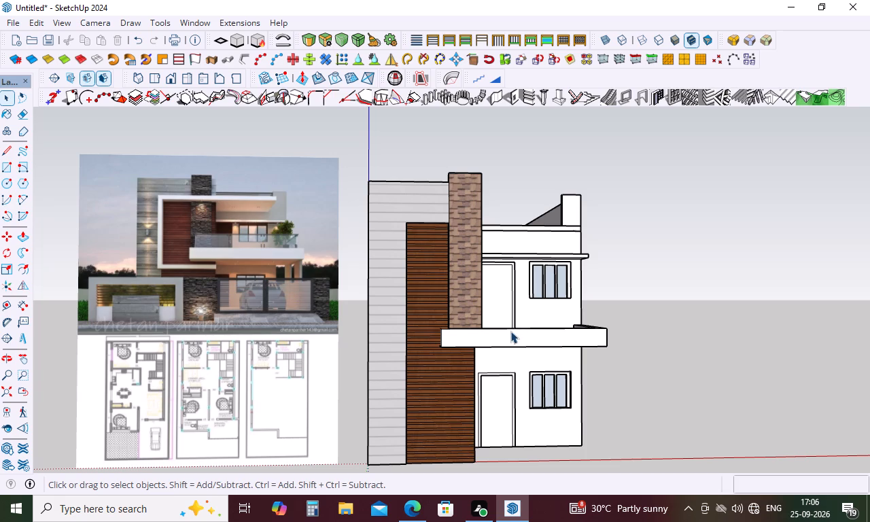
Push/Pull the narrow top face of the plank-clad front wall beside the stone panel up about 7 7/8".
{"action": "middle_click_drag", "start_coordinate": [459, 295], "coordinate": [442, 521]}
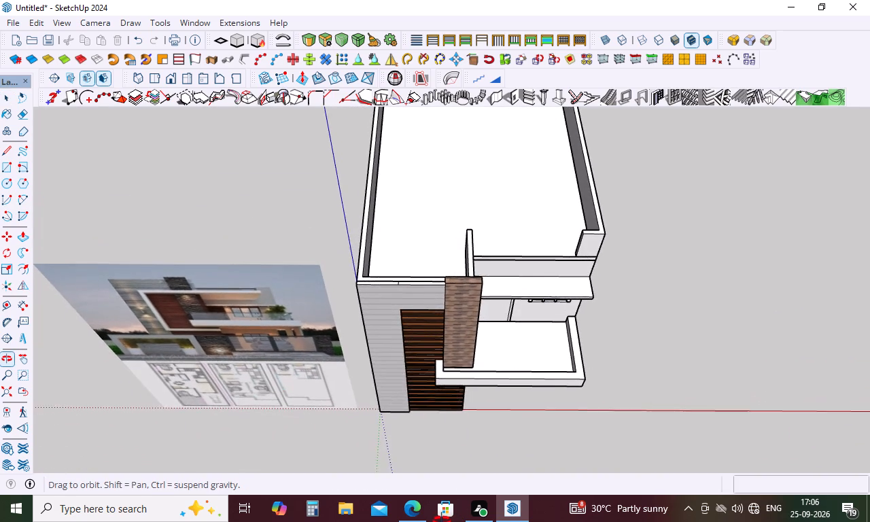
{"action": "middle_click_drag", "start_coordinate": [442, 521], "coordinate": [435, 519]}
{"action": "middle_click_drag", "start_coordinate": [445, 272], "coordinate": [442, 379]}
{"action": "scroll", "coordinate": [424, 331], "scroll_direction": "up", "scroll_amount": 5}
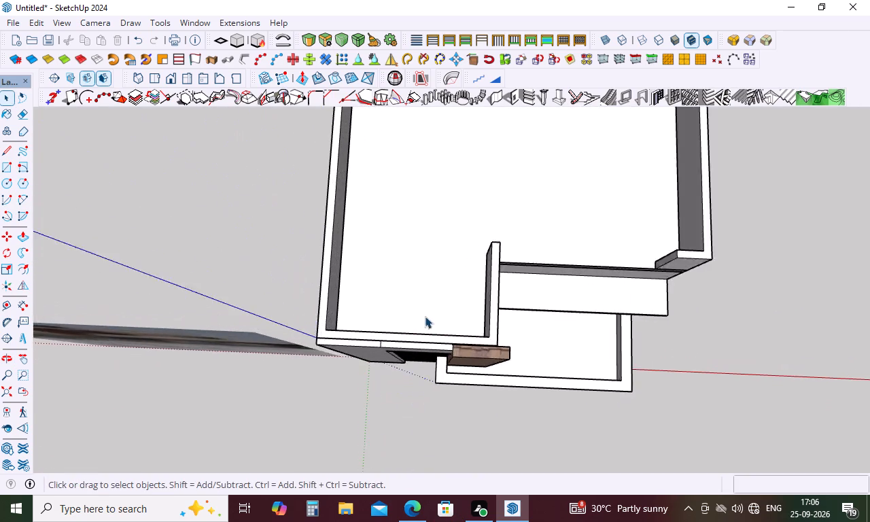
{"action": "scroll", "coordinate": [432, 334], "scroll_direction": "up", "scroll_amount": 4}
{"action": "double_click", "coordinate": [407, 362]}
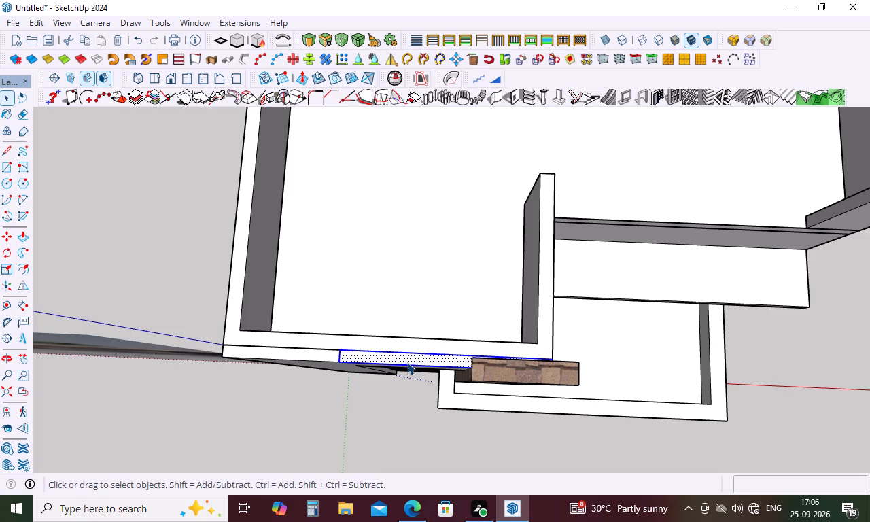
{"action": "key", "text": "p"}
{"action": "left_click", "coordinate": [407, 358]}
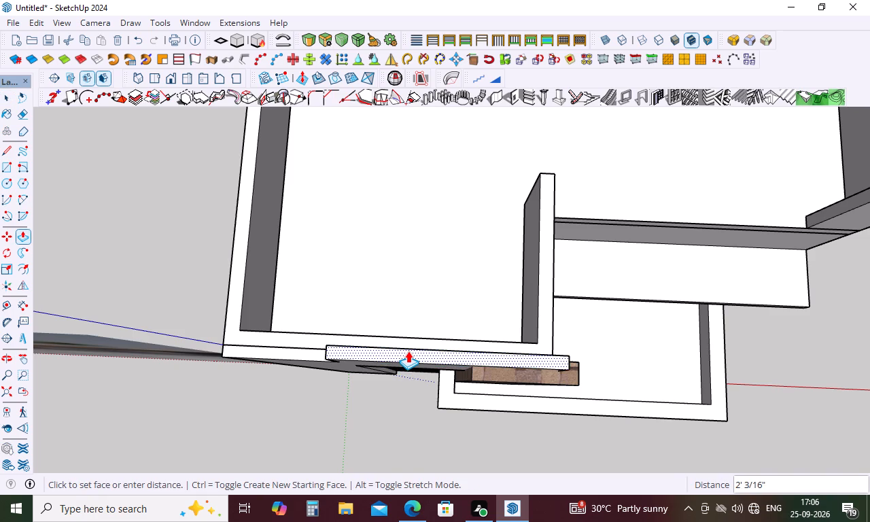
{"action": "middle_click_drag", "start_coordinate": [408, 349], "coordinate": [434, 251]}
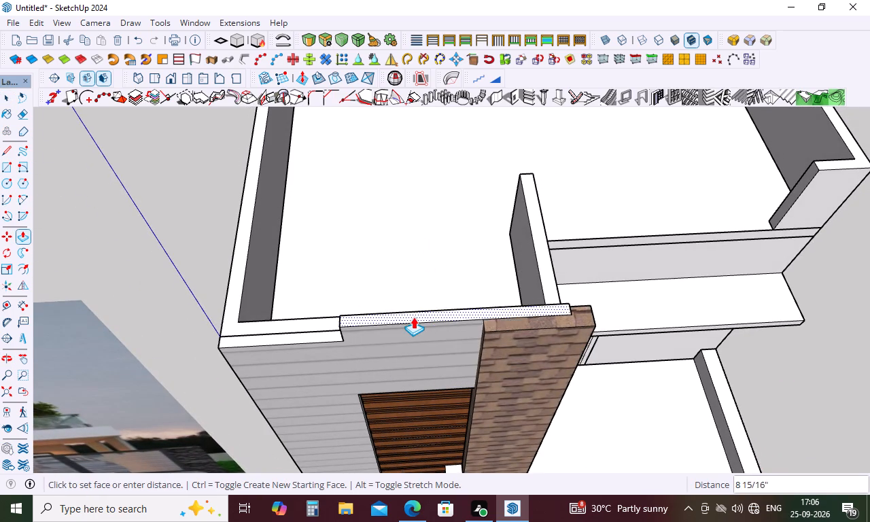
{"action": "middle_click_drag", "start_coordinate": [421, 321], "coordinate": [465, 247]}
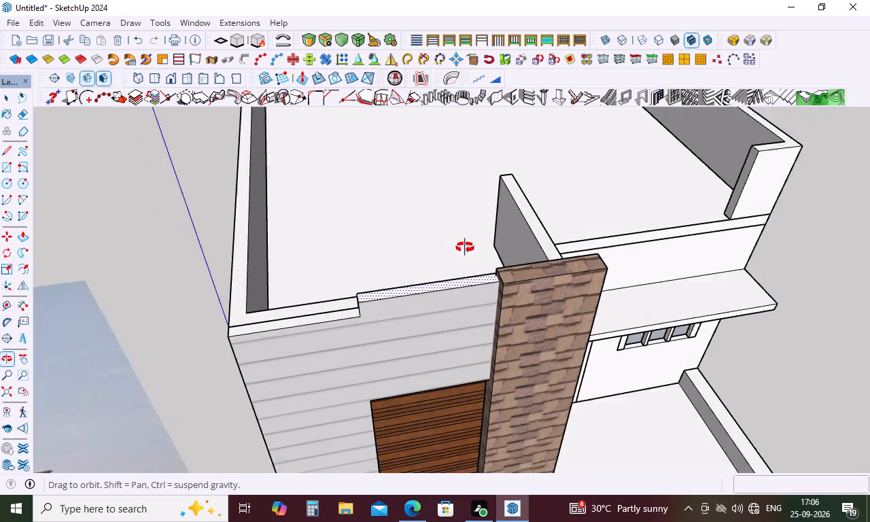
{"action": "middle_click_drag", "start_coordinate": [465, 247], "coordinate": [475, 222]}
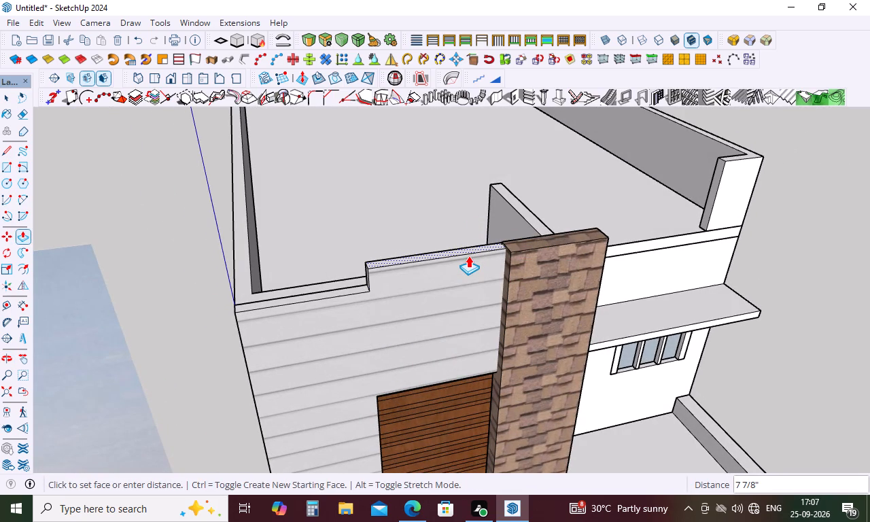
{"action": "left_click", "coordinate": [468, 256]}
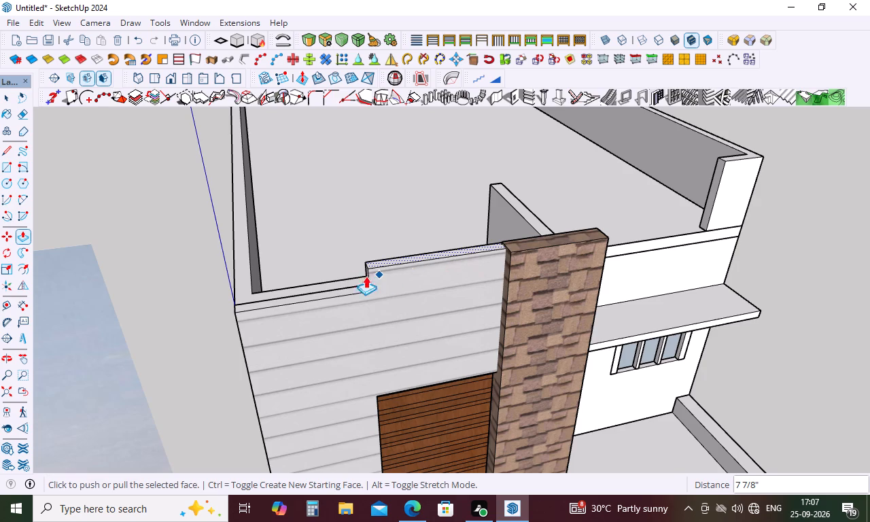
{"action": "key", "text": "space"}
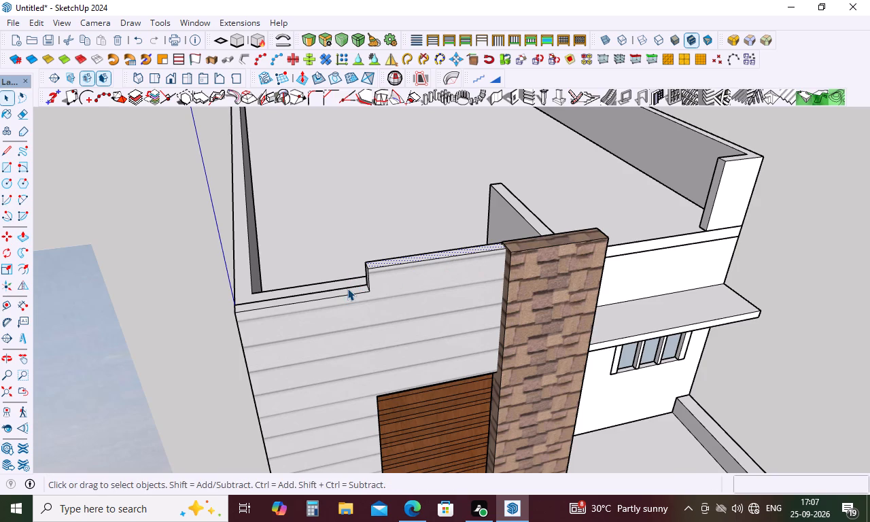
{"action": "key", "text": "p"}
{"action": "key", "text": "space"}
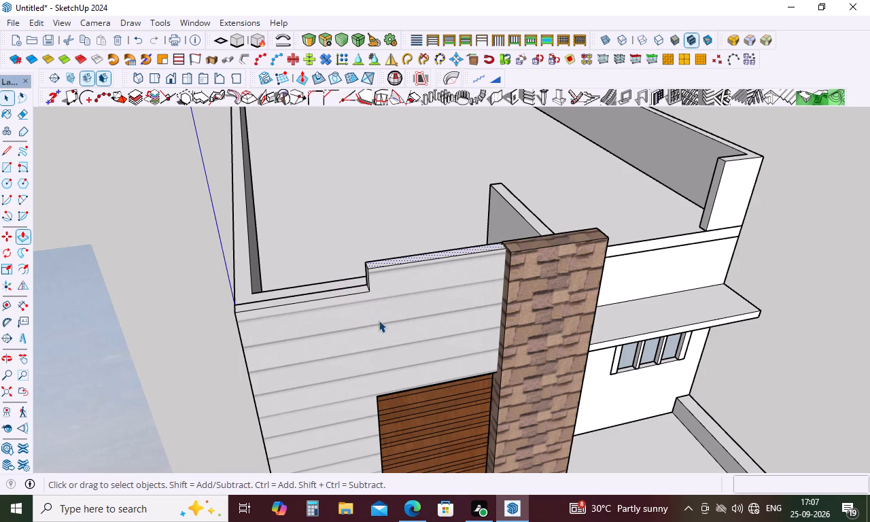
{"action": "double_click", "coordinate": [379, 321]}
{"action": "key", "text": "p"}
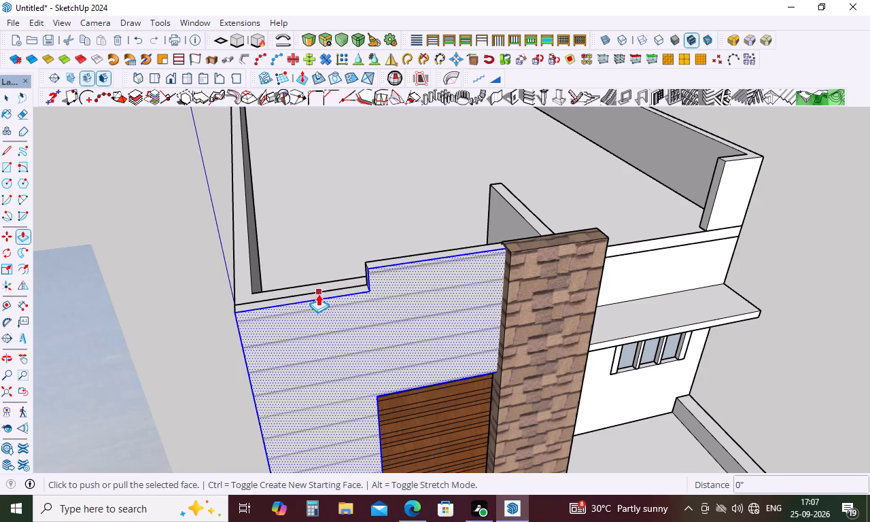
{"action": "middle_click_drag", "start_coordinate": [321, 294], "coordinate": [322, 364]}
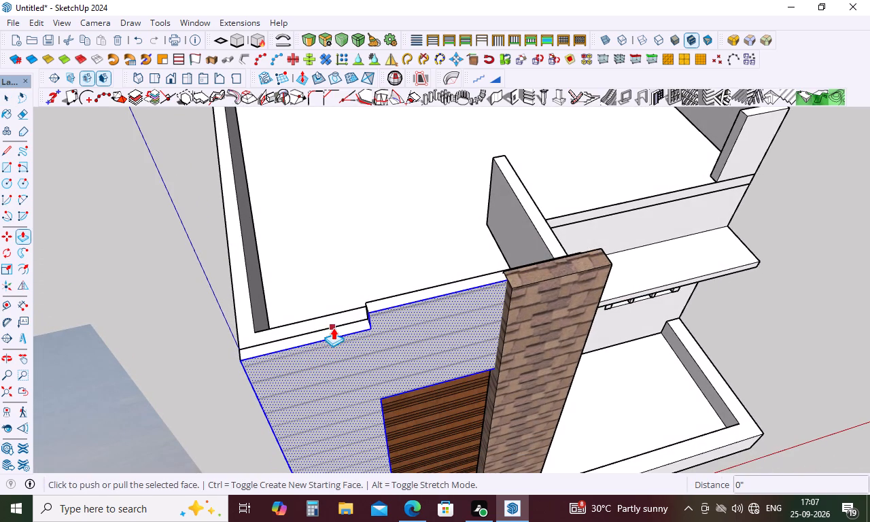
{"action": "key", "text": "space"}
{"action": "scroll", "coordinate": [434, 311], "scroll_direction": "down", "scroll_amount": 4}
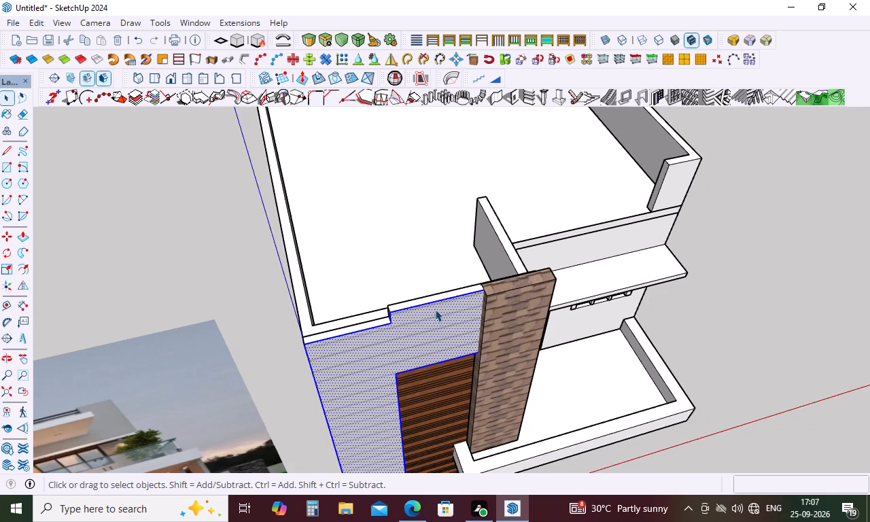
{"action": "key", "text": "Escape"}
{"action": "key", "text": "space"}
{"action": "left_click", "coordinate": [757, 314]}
Group the plank-clad front wall together with all of its connected faces and edges.
{"action": "double_click", "coordinate": [426, 344]}
{"action": "triple_click", "coordinate": [426, 344]}
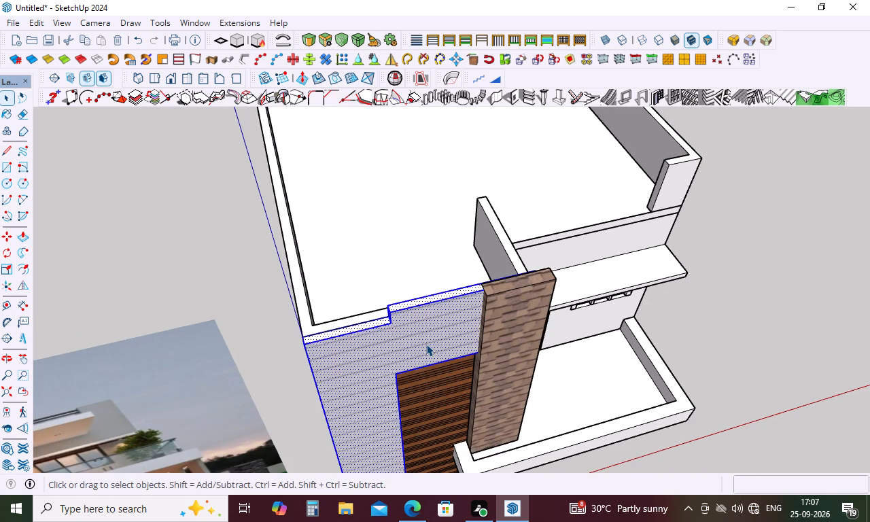
{"action": "double_click", "coordinate": [426, 344]}
{"action": "middle_click_drag", "start_coordinate": [430, 332], "coordinate": [429, 316]}
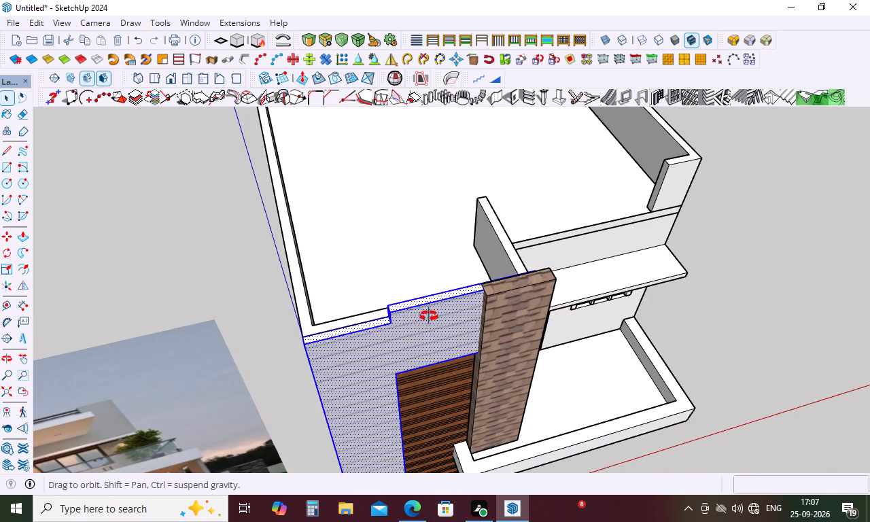
{"action": "middle_click_drag", "start_coordinate": [429, 316], "coordinate": [413, 231]}
{"action": "middle_click", "coordinate": [411, 228]}
{"action": "right_click", "coordinate": [412, 226]}
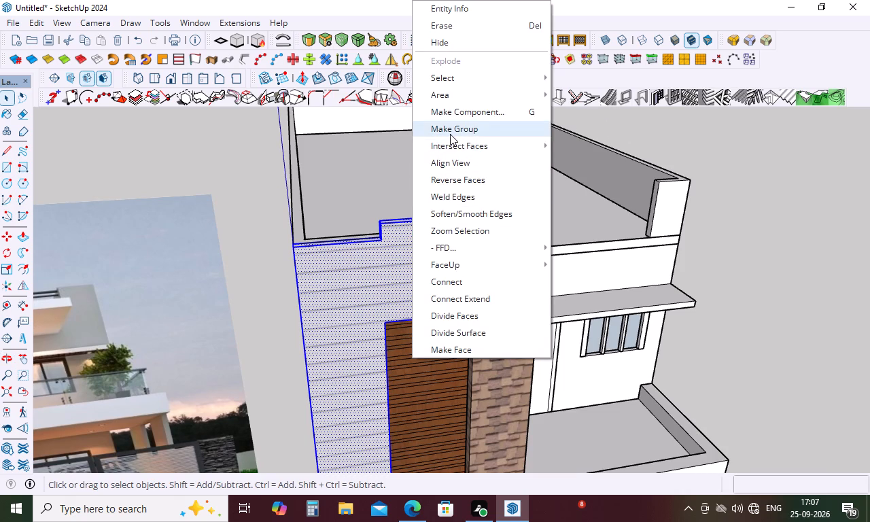
{"action": "left_click", "coordinate": [450, 134]}
Inside the wall group, Push/Pull the lower stepped part of the wall's top up 7 7/8" to meet the higher part.
{"action": "double_click", "coordinate": [345, 297]}
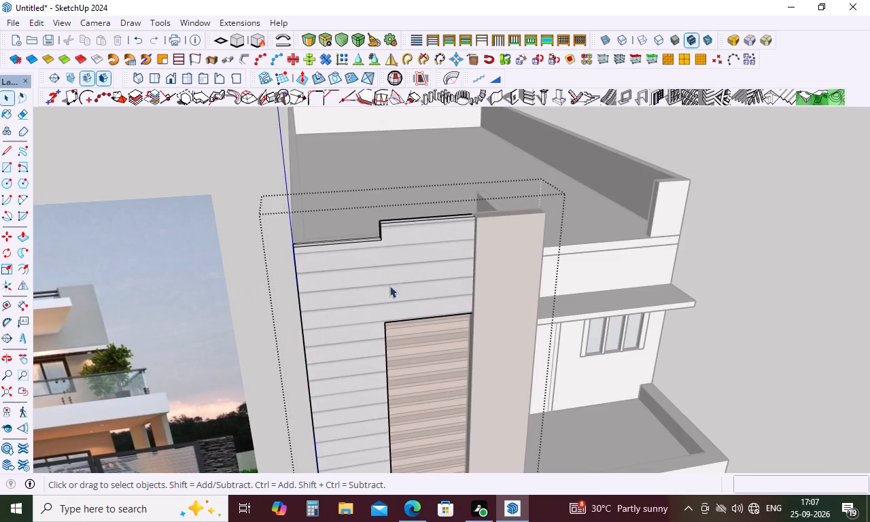
{"action": "middle_click_drag", "start_coordinate": [389, 285], "coordinate": [409, 404]}
{"action": "key", "text": "p"}
{"action": "left_click", "coordinate": [339, 358]}
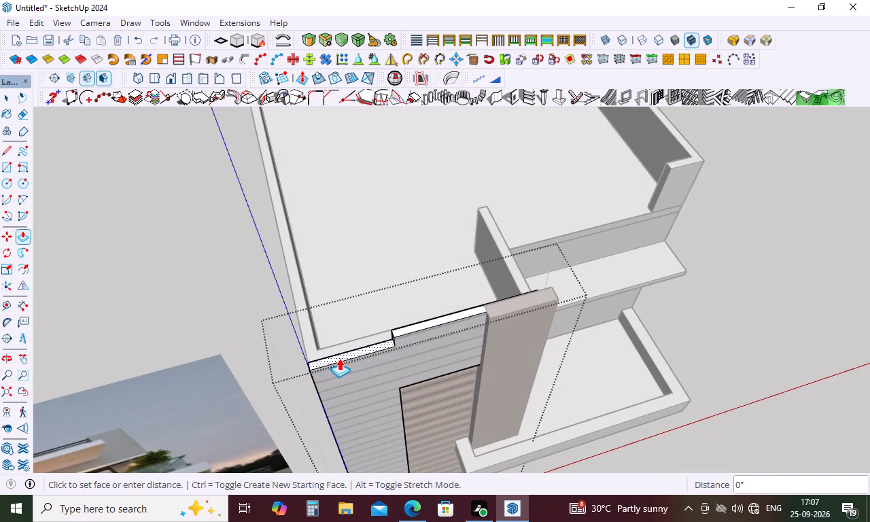
{"action": "left_click", "coordinate": [417, 330]}
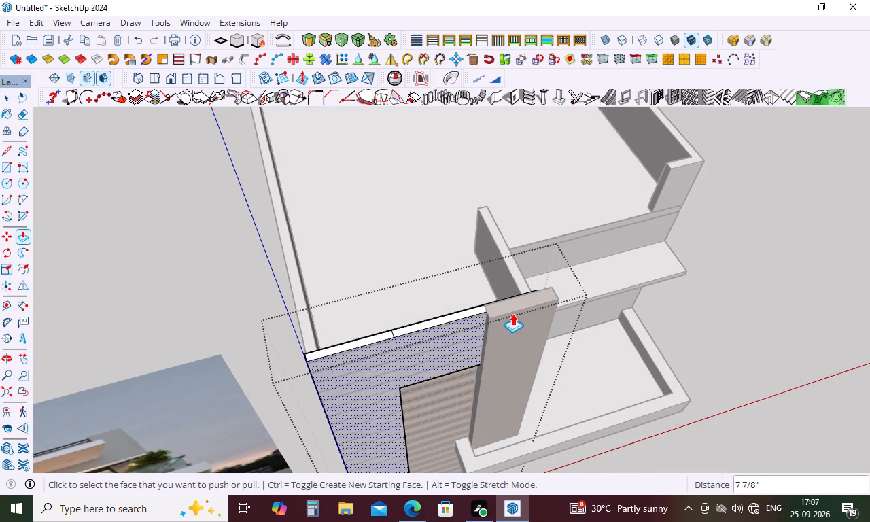
{"action": "middle_click_drag", "start_coordinate": [510, 307], "coordinate": [470, 198]}
{"action": "key", "text": "space"}
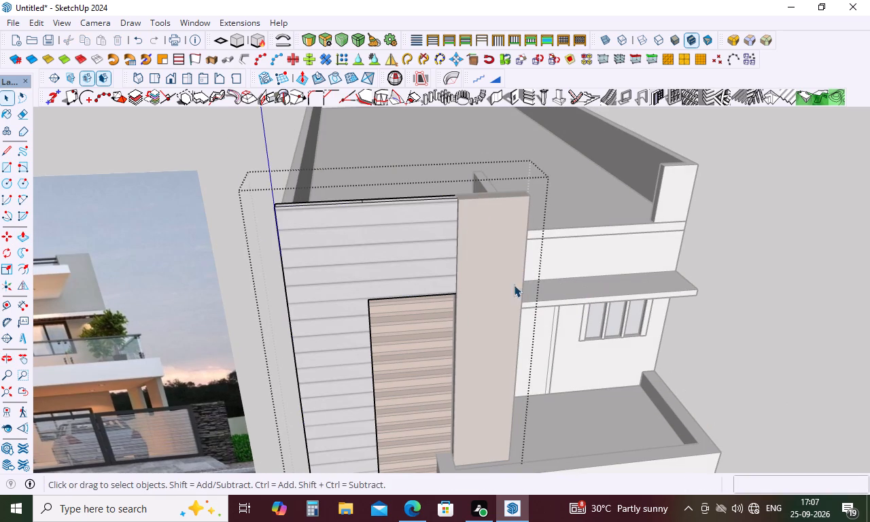
Erase the seam edge between the two top faces of the plank-clad wall and exit the group.
{"action": "middle_click_drag", "start_coordinate": [405, 244], "coordinate": [400, 369]}
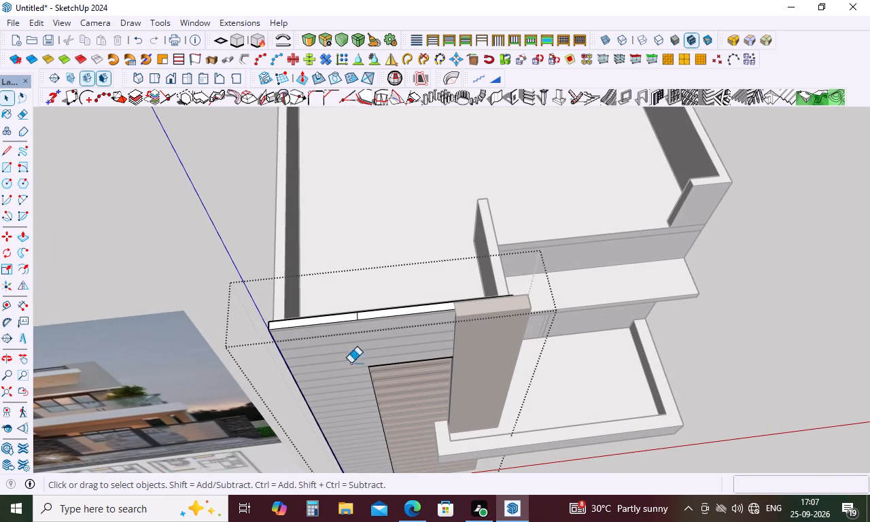
{"action": "key", "text": "e"}
{"action": "scroll", "coordinate": [365, 318], "scroll_direction": "up", "scroll_amount": 7}
{"action": "left_click_drag", "start_coordinate": [354, 314], "coordinate": [340, 318]}
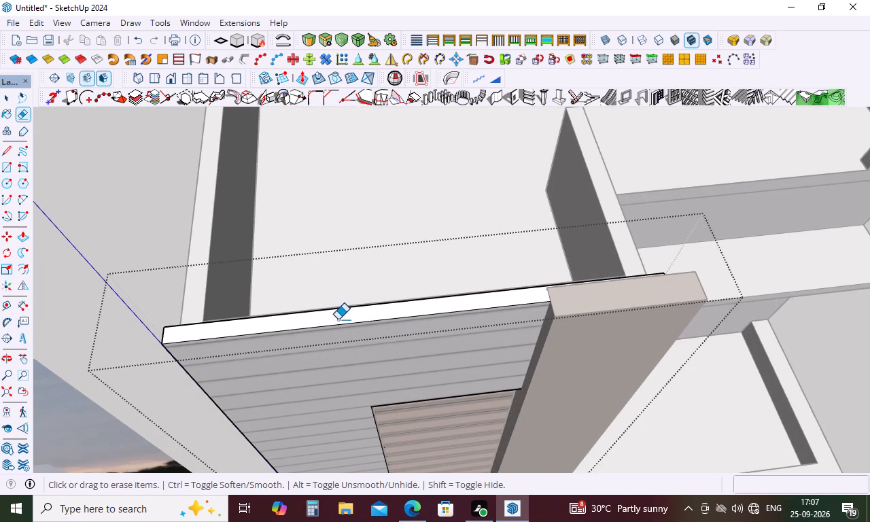
{"action": "scroll", "coordinate": [338, 301], "scroll_direction": "down", "scroll_amount": 10}
{"action": "key", "text": "space"}
{"action": "left_click", "coordinate": [645, 347]}
Inside the stone-textured panel's group, Push/Pull its top face up about 10 7/8" above the front wall, and exit the group.
{"action": "middle_click_drag", "start_coordinate": [578, 333], "coordinate": [578, 330]}
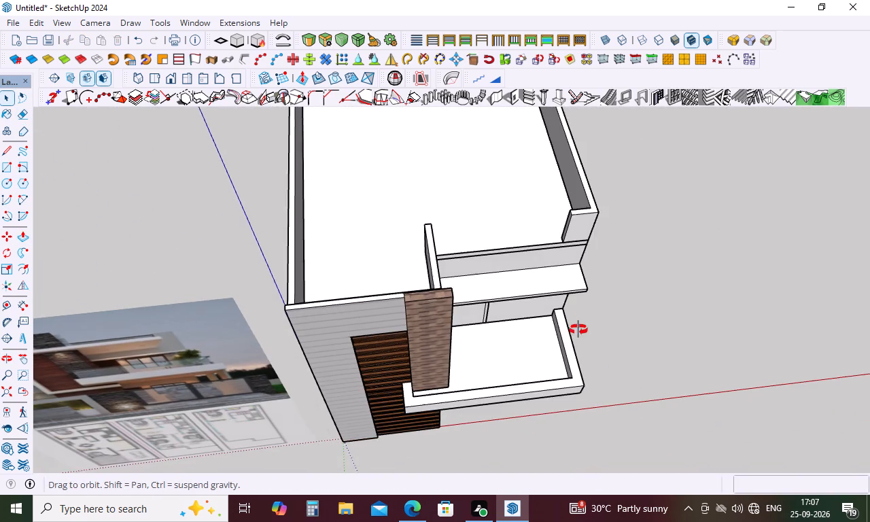
{"action": "middle_click_drag", "start_coordinate": [578, 330], "coordinate": [522, 188]}
{"action": "middle_click_drag", "start_coordinate": [417, 175], "coordinate": [432, 295]}
{"action": "double_click", "coordinate": [417, 294]}
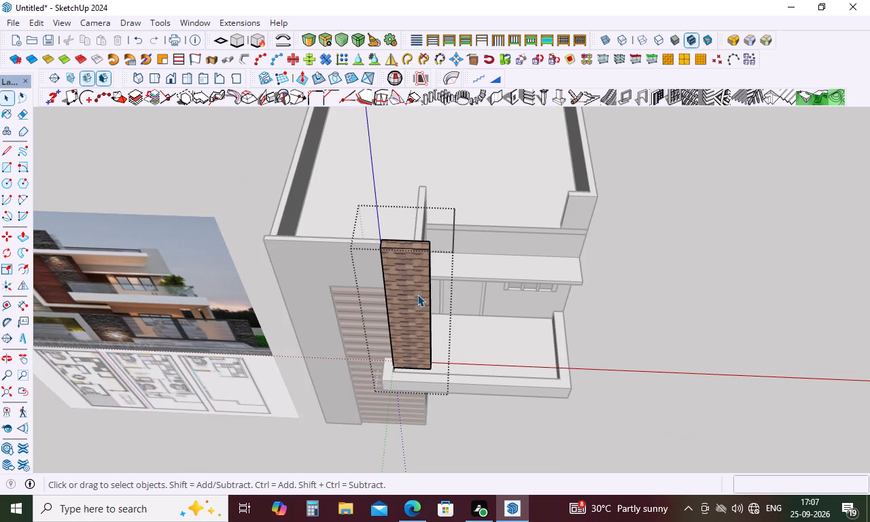
{"action": "key", "text": "p"}
{"action": "left_click", "coordinate": [410, 243]}
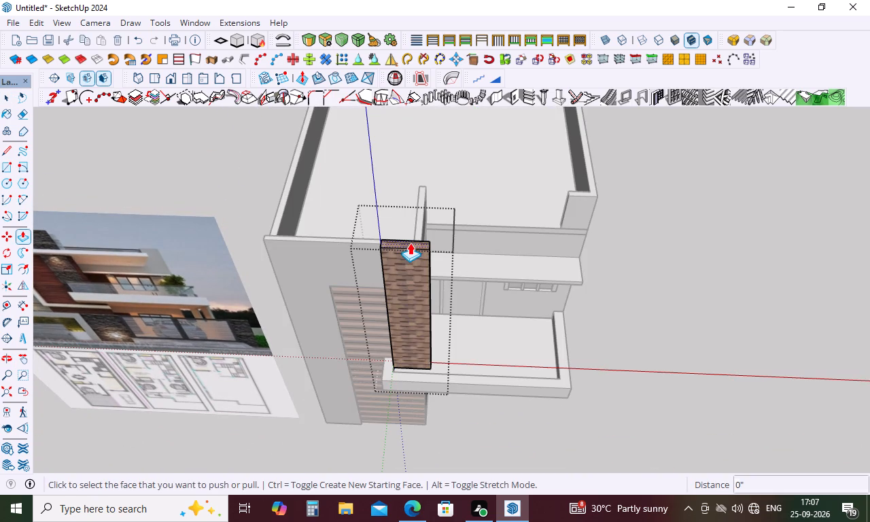
{"action": "left_click", "coordinate": [410, 232]}
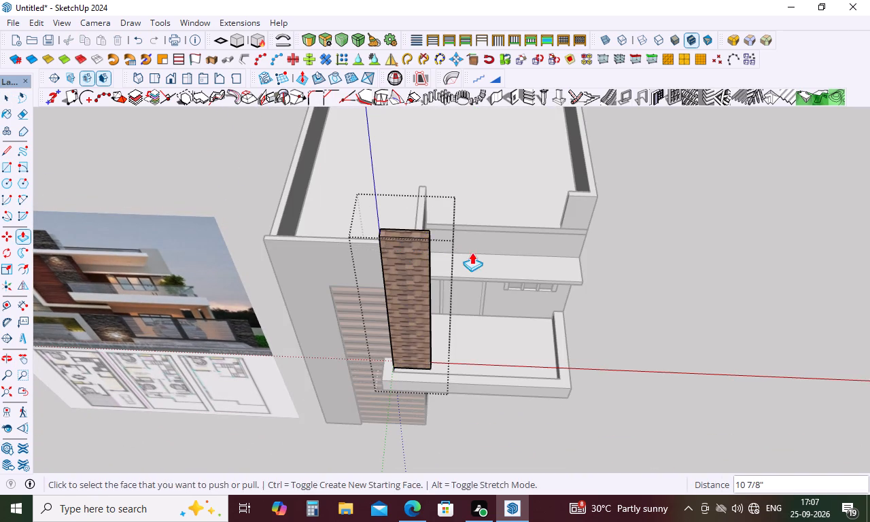
{"action": "middle_click_drag", "start_coordinate": [472, 252], "coordinate": [506, 109]}
{"action": "key", "text": "space"}
{"action": "left_click", "coordinate": [684, 307]}
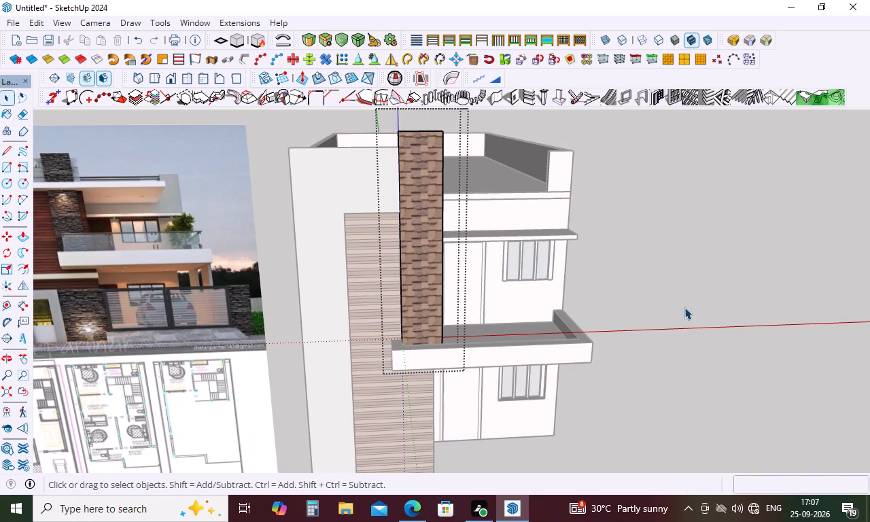
Move the detached C-shaped frame by its lower arm's bottom end corner to the wood cladding's outer edge, just below the balcony slab.
{"action": "middle_click_drag", "start_coordinate": [623, 323], "coordinate": [615, 251]}
{"action": "scroll", "coordinate": [612, 305], "scroll_direction": "down", "scroll_amount": 4}
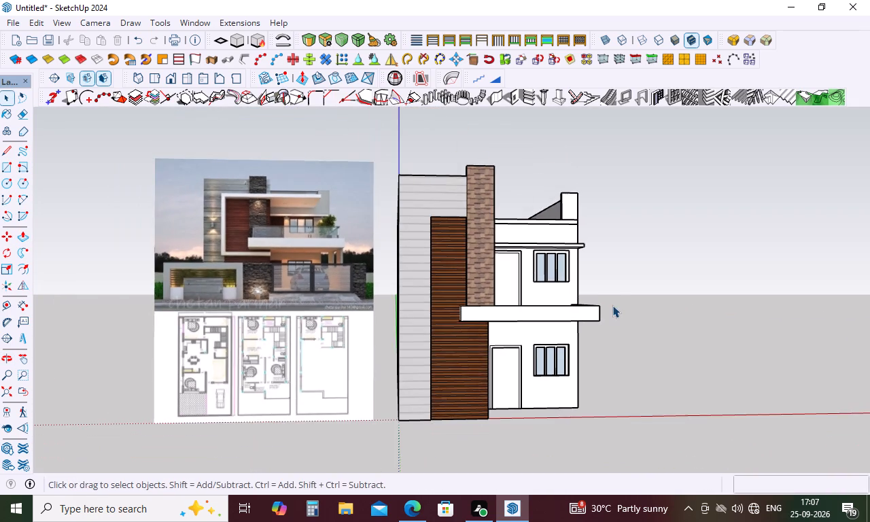
{"action": "middle_click_drag", "start_coordinate": [612, 305], "coordinate": [593, 333]}
{"action": "key", "text": "Escape"}
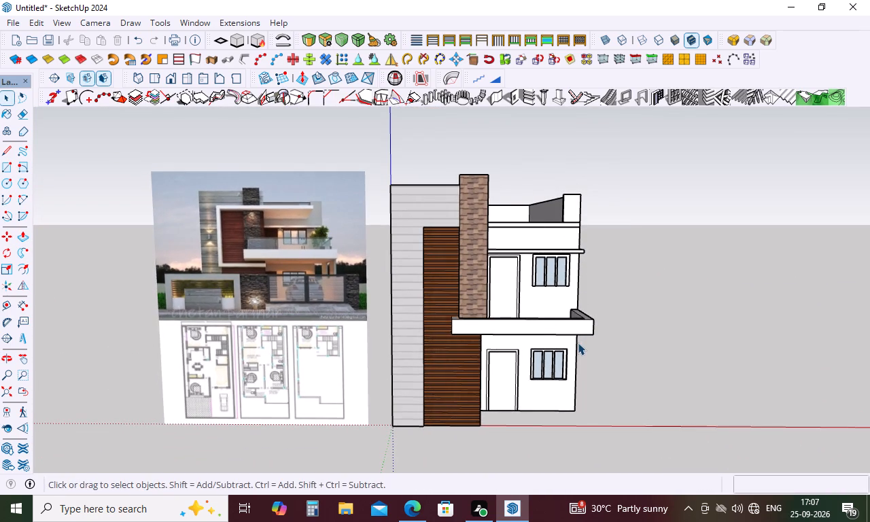
{"action": "scroll", "coordinate": [400, 330], "scroll_direction": "down", "scroll_amount": 15}
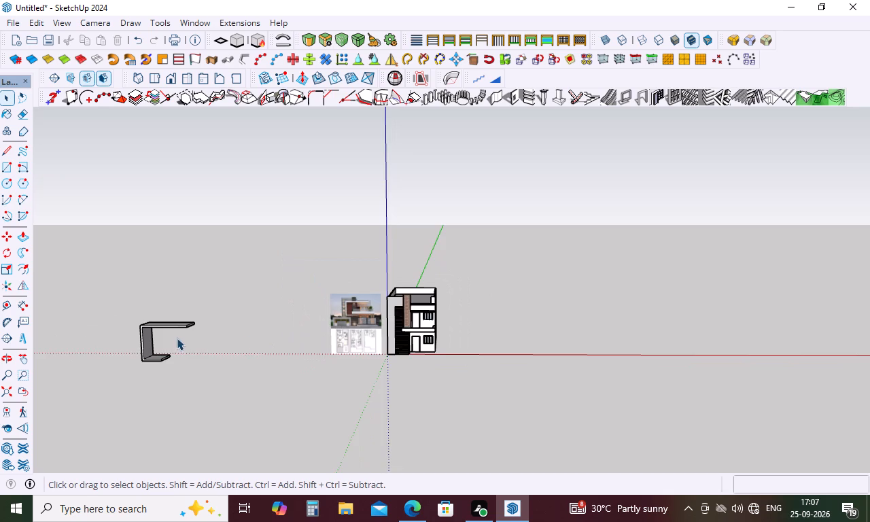
{"action": "scroll", "coordinate": [173, 338], "scroll_direction": "up", "scroll_amount": 14}
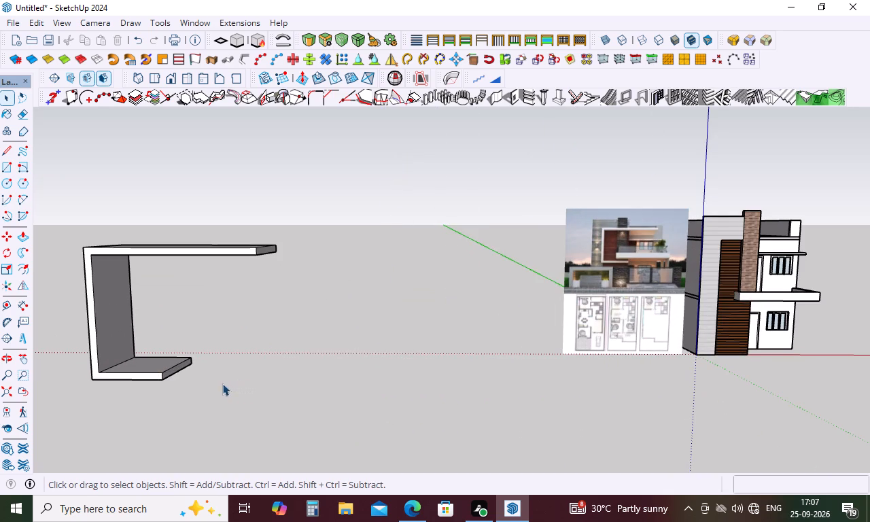
{"action": "key", "text": "m"}
{"action": "left_click", "coordinate": [160, 380]}
{"action": "scroll", "coordinate": [281, 377], "scroll_direction": "down", "scroll_amount": 9}
{"action": "scroll", "coordinate": [564, 336], "scroll_direction": "up", "scroll_amount": 17}
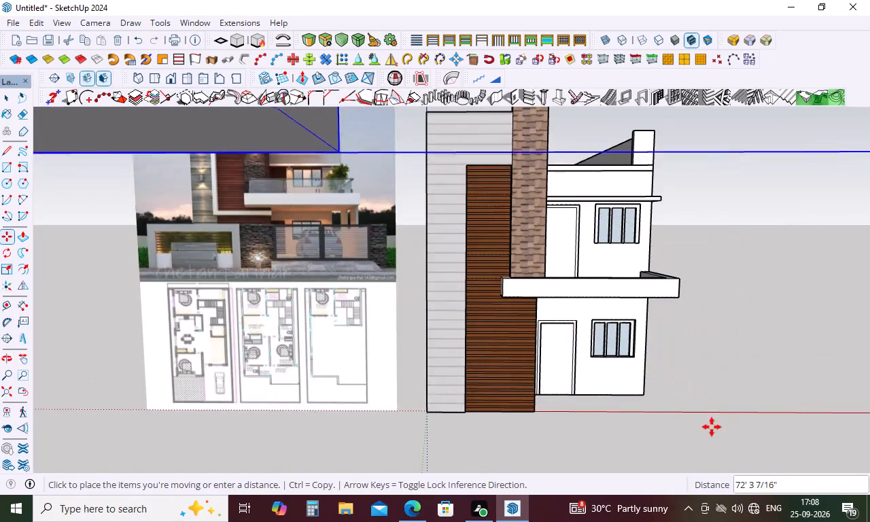
{"action": "scroll", "coordinate": [542, 381], "scroll_direction": "down", "scroll_amount": 8}
{"action": "scroll", "coordinate": [417, 389], "scroll_direction": "down", "scroll_amount": 5}
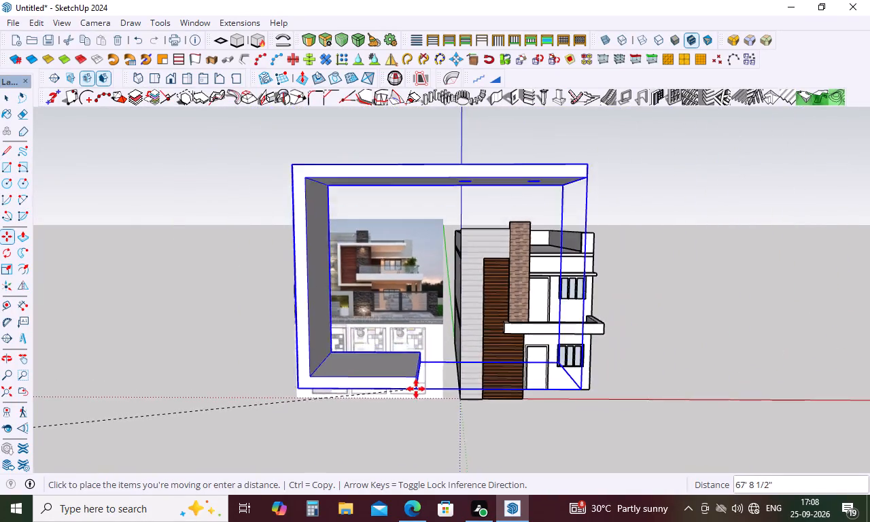
{"action": "scroll", "coordinate": [415, 387], "scroll_direction": "down", "scroll_amount": 4}
{"action": "scroll", "coordinate": [547, 397], "scroll_direction": "up", "scroll_amount": 3}
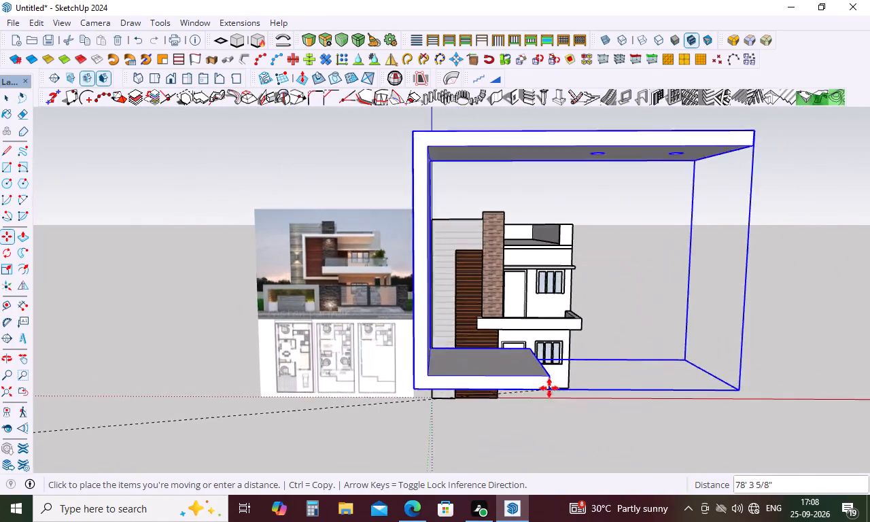
{"action": "scroll", "coordinate": [549, 388], "scroll_direction": "up", "scroll_amount": 20}
{"action": "scroll", "coordinate": [549, 388], "scroll_direction": "up", "scroll_amount": 10}
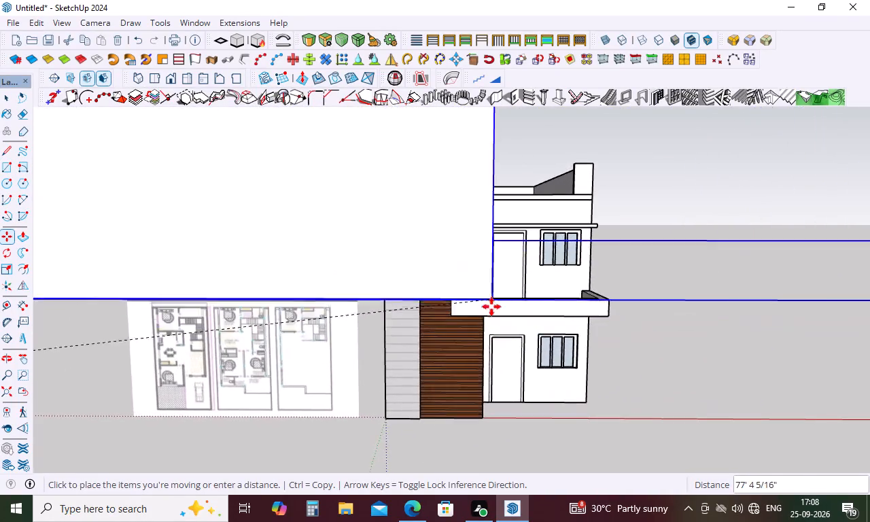
{"action": "scroll", "coordinate": [491, 307], "scroll_direction": "up", "scroll_amount": 9}
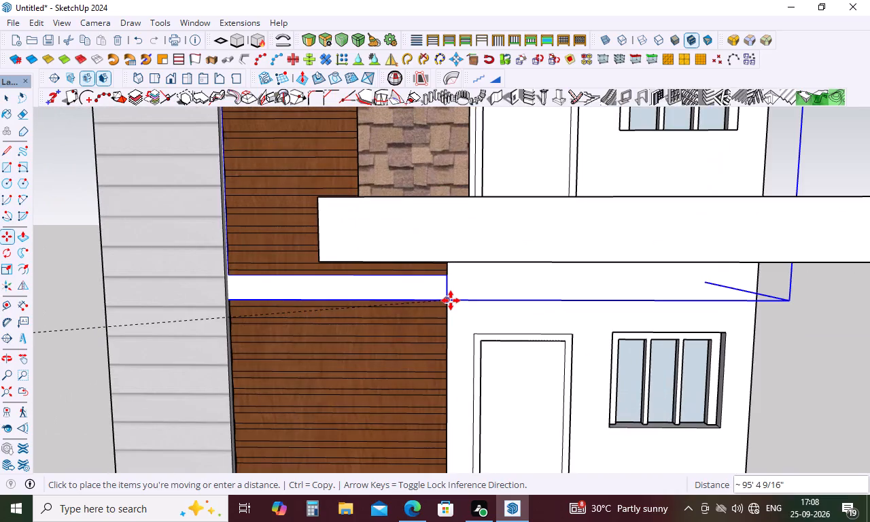
{"action": "left_click", "coordinate": [451, 300]}
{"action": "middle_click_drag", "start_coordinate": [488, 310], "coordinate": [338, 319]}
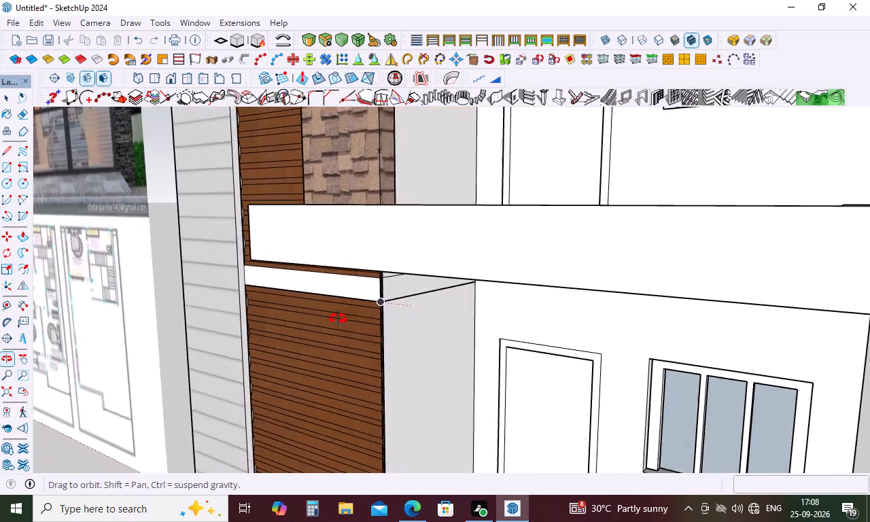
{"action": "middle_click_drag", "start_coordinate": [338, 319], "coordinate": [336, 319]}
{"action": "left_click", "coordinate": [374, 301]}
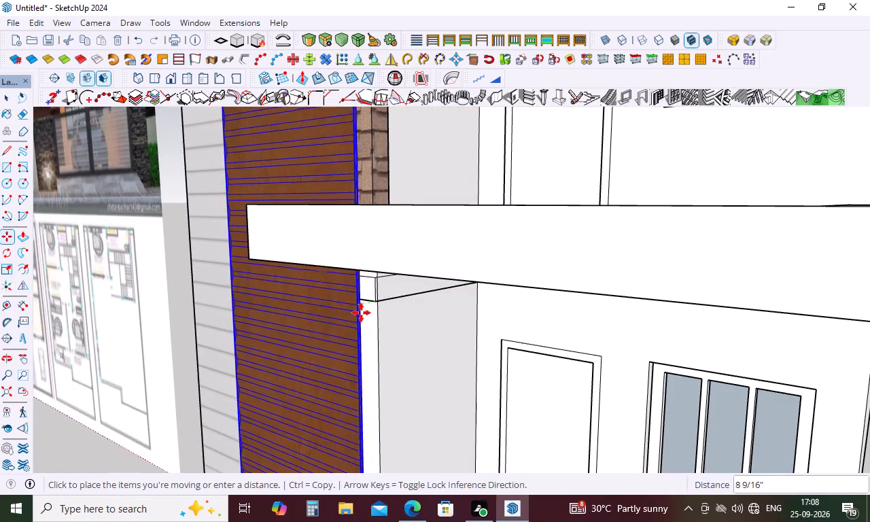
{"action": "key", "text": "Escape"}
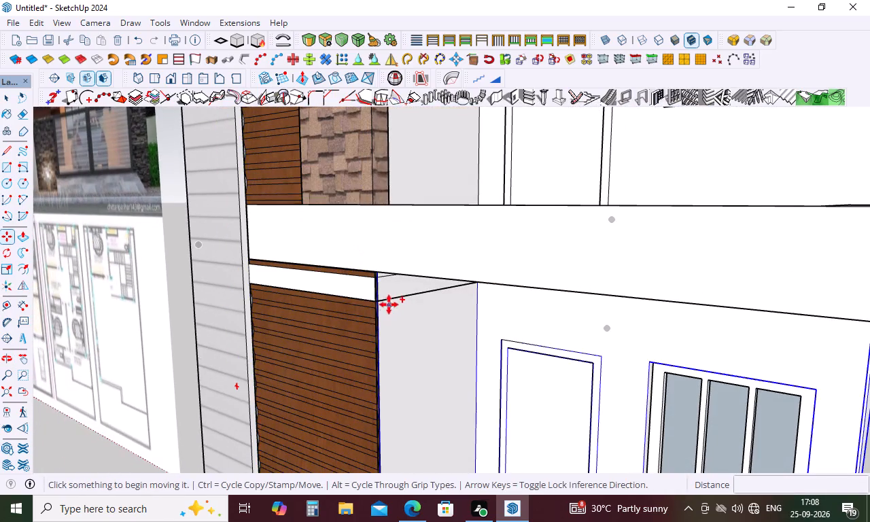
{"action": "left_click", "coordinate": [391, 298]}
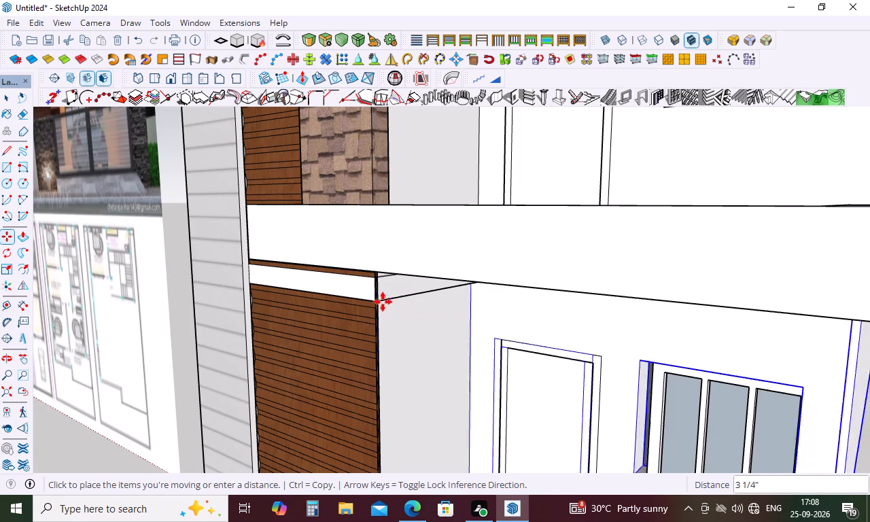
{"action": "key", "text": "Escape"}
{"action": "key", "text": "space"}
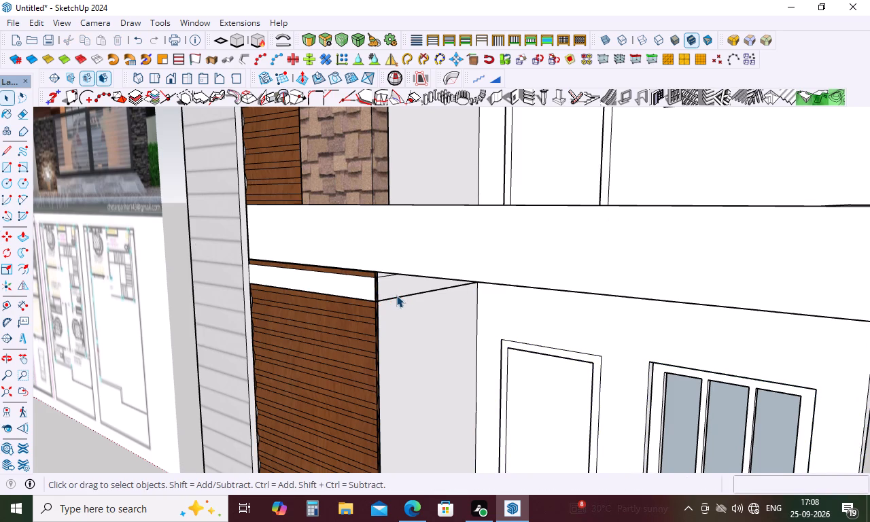
Move the C-shaped frame about 1' 2 3/16" along the green axis so it projects in front of the wood cladding.
{"action": "left_click", "coordinate": [396, 295]}
{"action": "key", "text": "m"}
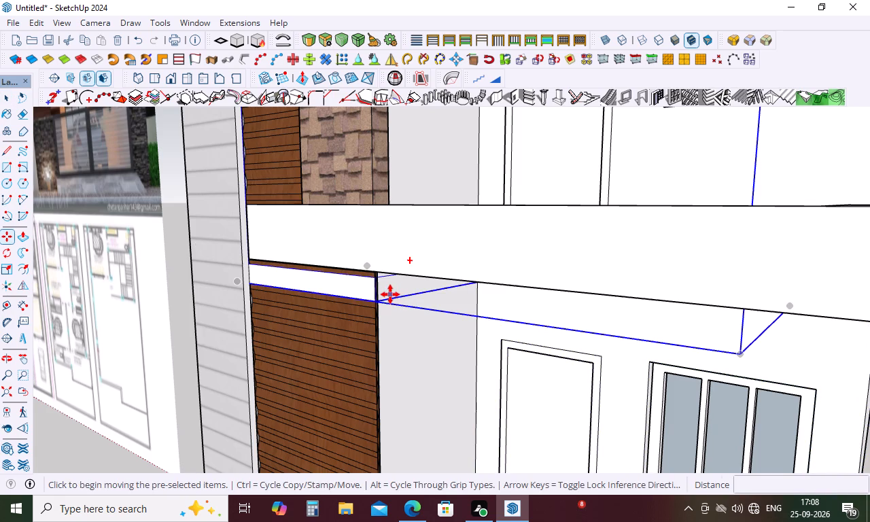
{"action": "left_click", "coordinate": [390, 294]}
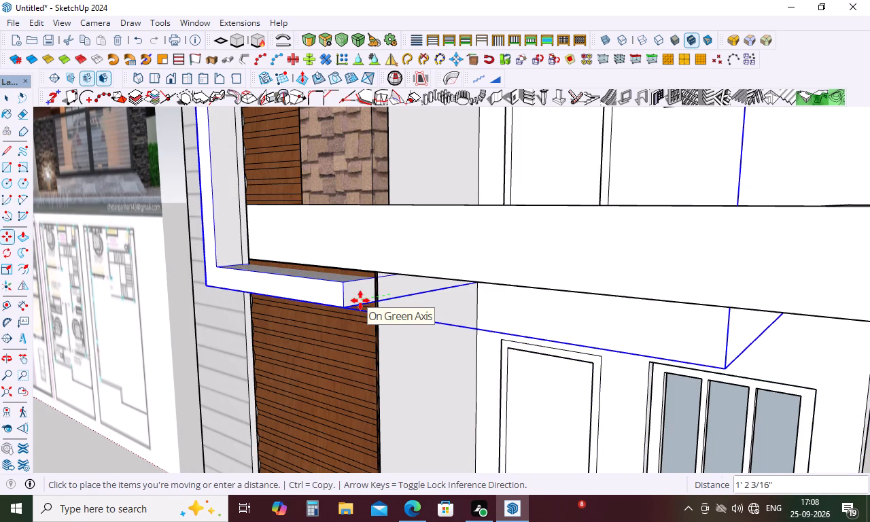
{"action": "left_click", "coordinate": [360, 300]}
Move the frame about 1 3/4" at its inner upper corner to line up with the wood cladding's top corner.
{"action": "scroll", "coordinate": [435, 338], "scroll_direction": "down", "scroll_amount": 12}
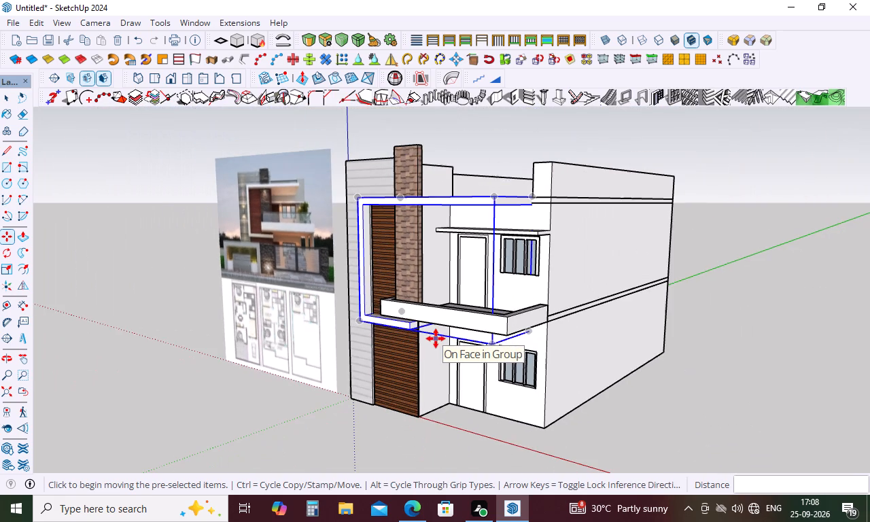
{"action": "scroll", "coordinate": [431, 172], "scroll_direction": "up", "scroll_amount": 9}
{"action": "middle_click_drag", "start_coordinate": [450, 205], "coordinate": [468, 156]}
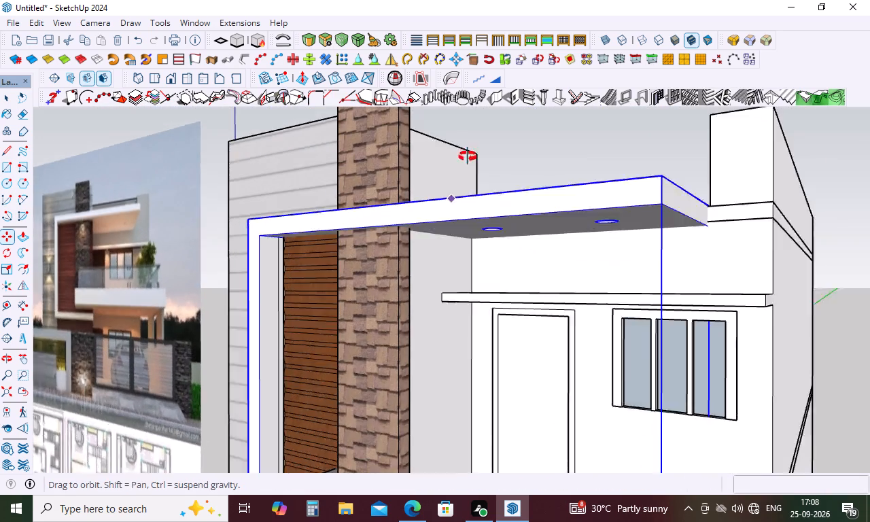
{"action": "middle_click_drag", "start_coordinate": [468, 156], "coordinate": [470, 109]}
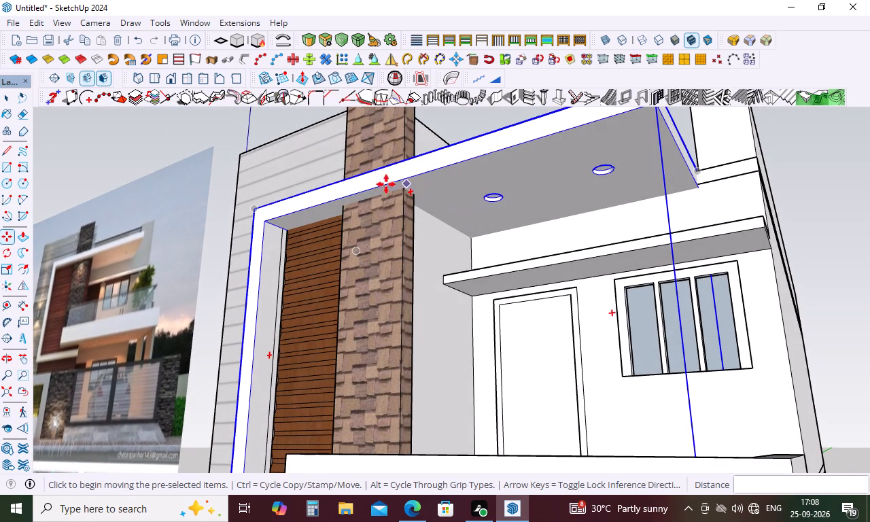
{"action": "middle_click_drag", "start_coordinate": [315, 224], "coordinate": [405, 238]}
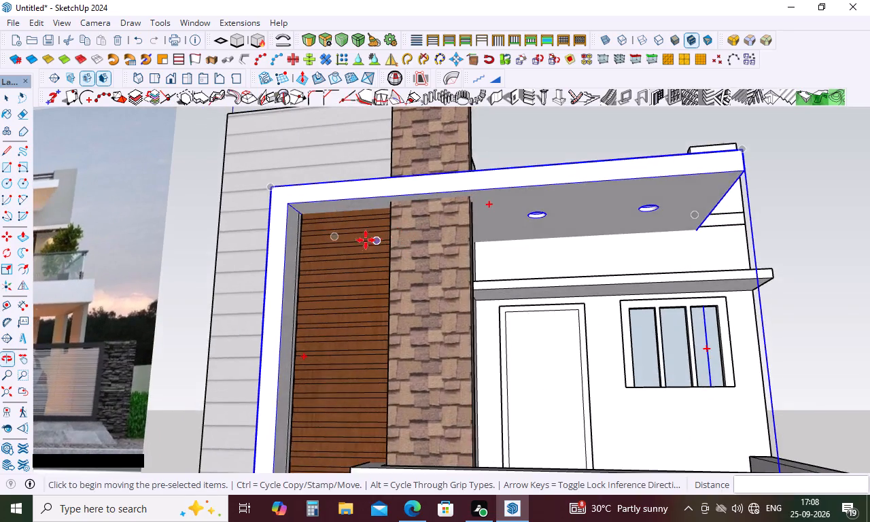
{"action": "scroll", "coordinate": [341, 210], "scroll_direction": "up", "scroll_amount": 9}
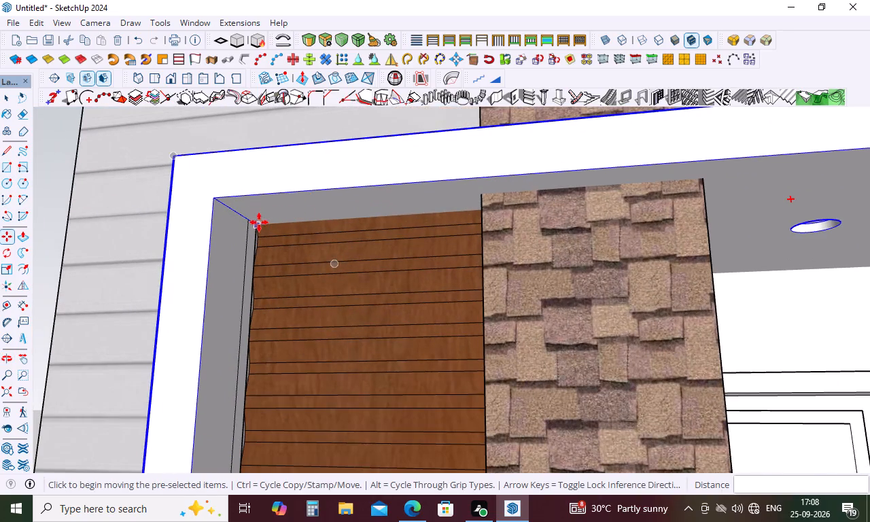
{"action": "left_click", "coordinate": [258, 225]}
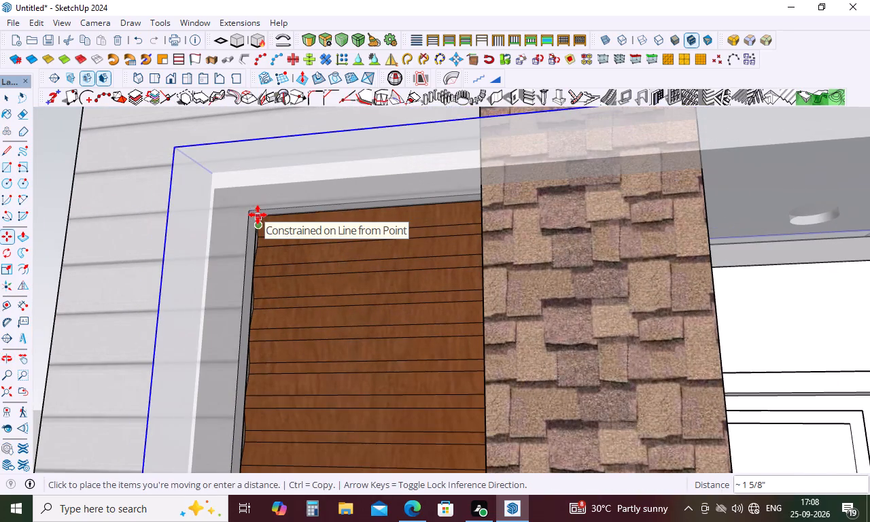
{"action": "scroll", "coordinate": [258, 215], "scroll_direction": "up", "scroll_amount": 5}
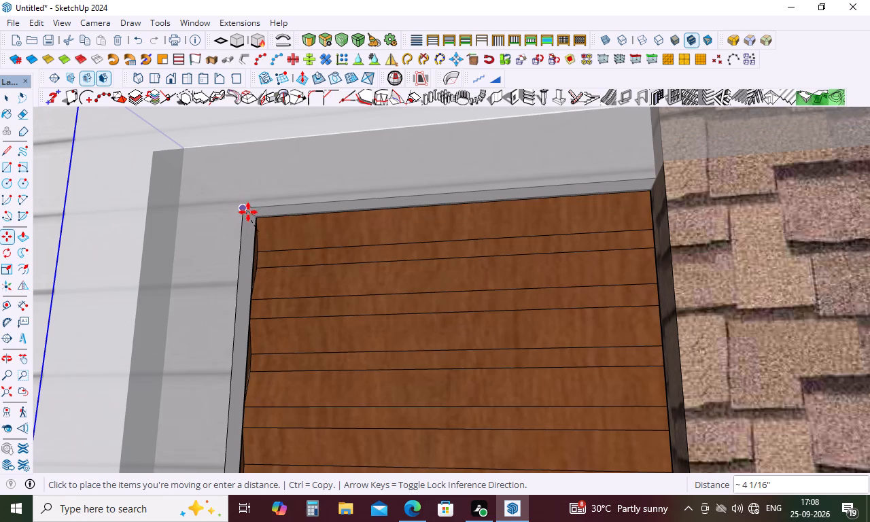
{"action": "scroll", "coordinate": [257, 215], "scroll_direction": "up", "scroll_amount": 9}
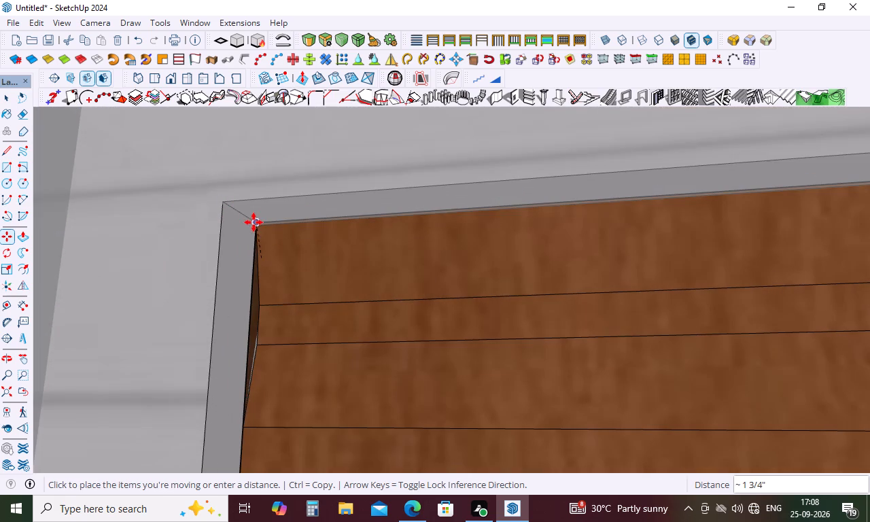
{"action": "left_click", "coordinate": [254, 224]}
Move the frame 3" at its inner lower corner, using the wood cladding's corner endpoint as the destination.
{"action": "scroll", "coordinate": [256, 195], "scroll_direction": "down", "scroll_amount": 12}
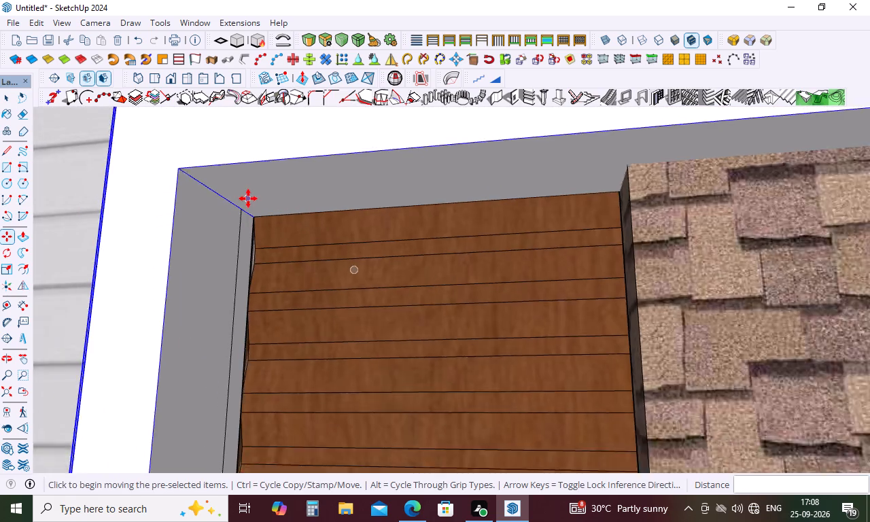
{"action": "scroll", "coordinate": [248, 198], "scroll_direction": "down", "scroll_amount": 13}
{"action": "scroll", "coordinate": [364, 222], "scroll_direction": "down", "scroll_amount": 5}
{"action": "middle_click_drag", "start_coordinate": [394, 230], "coordinate": [399, 251]}
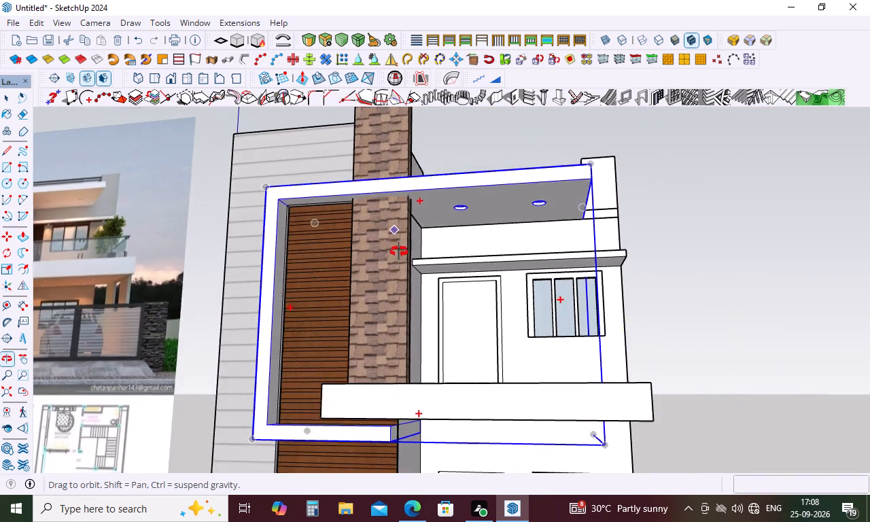
{"action": "middle_click_drag", "start_coordinate": [399, 251], "coordinate": [375, 366]}
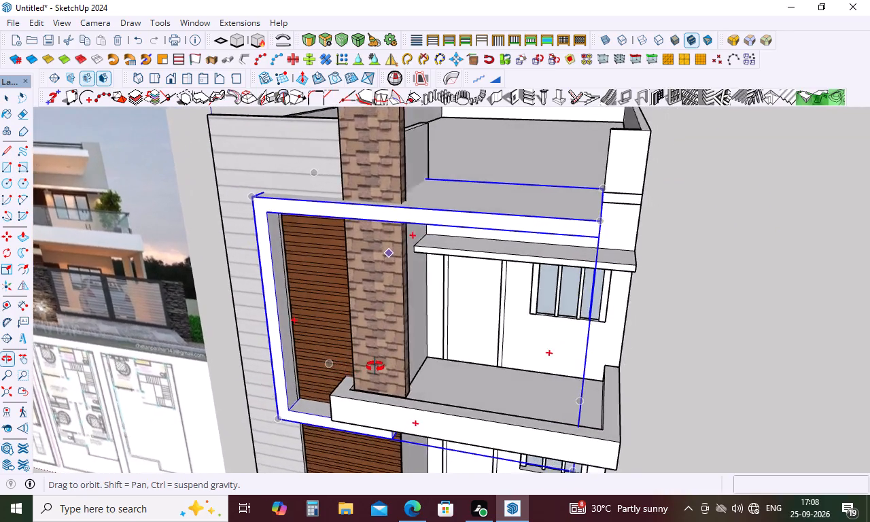
{"action": "middle_click_drag", "start_coordinate": [375, 366], "coordinate": [370, 323]}
{"action": "scroll", "coordinate": [285, 402], "scroll_direction": "up", "scroll_amount": 12}
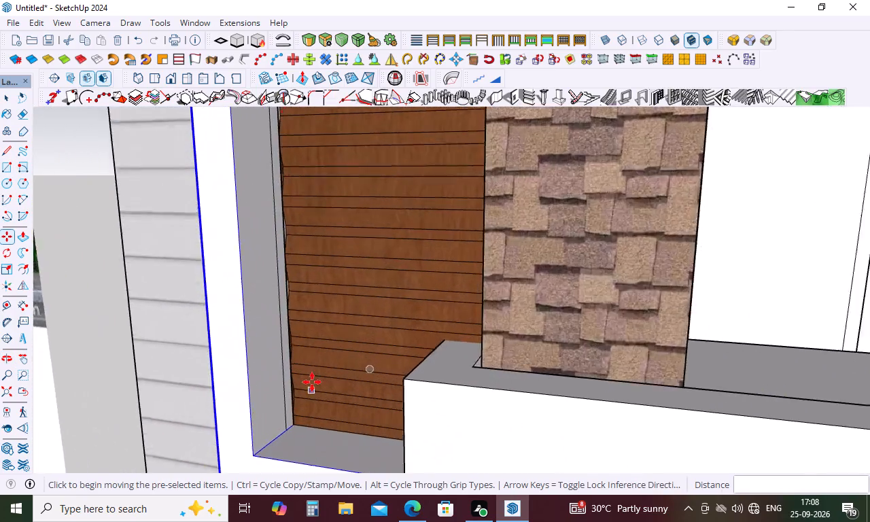
{"action": "scroll", "coordinate": [312, 382], "scroll_direction": "up", "scroll_amount": 1}
{"action": "scroll", "coordinate": [272, 423], "scroll_direction": "up", "scroll_amount": 4}
{"action": "left_click", "coordinate": [284, 449]}
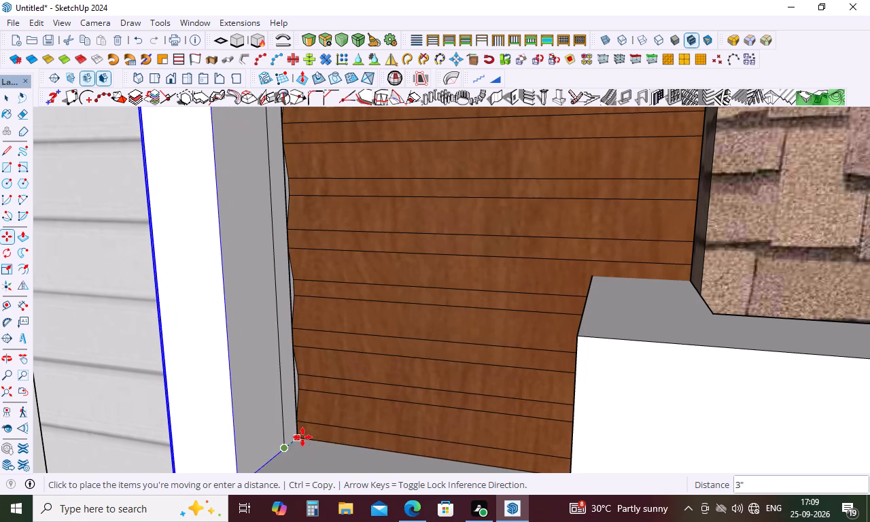
{"action": "left_click", "coordinate": [298, 437]}
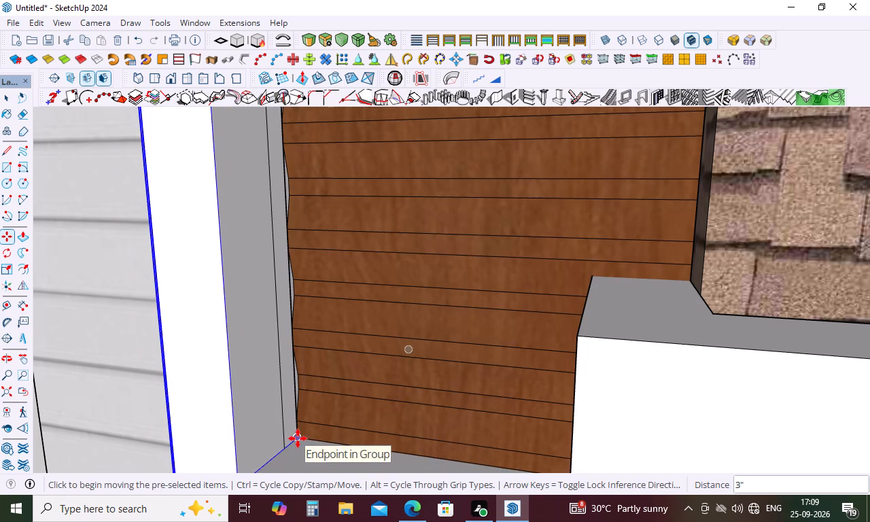
{"action": "left_click", "coordinate": [285, 449]}
{"action": "key", "text": "Escape"}
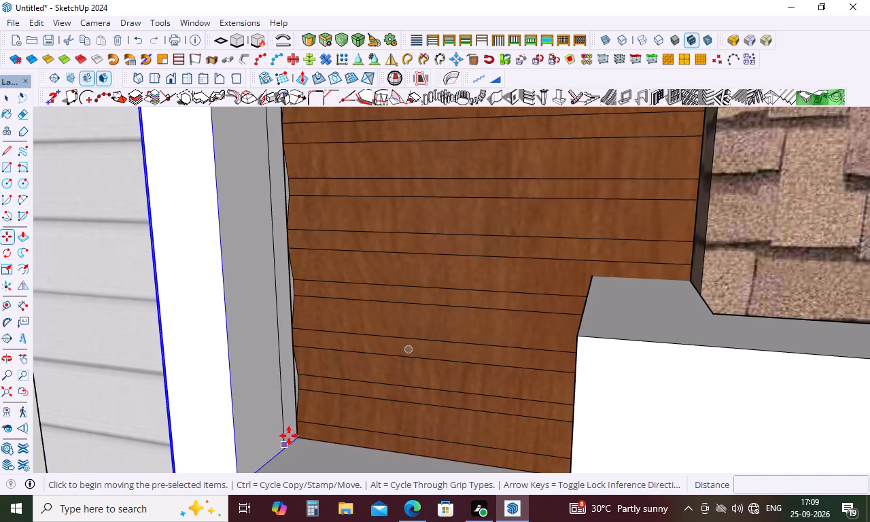
Shift the frame sideways about 2 9/16" by its front inner lower corner to cover the strip beside the wood cladding.
{"action": "scroll", "coordinate": [280, 397], "scroll_direction": "down", "scroll_amount": 4}
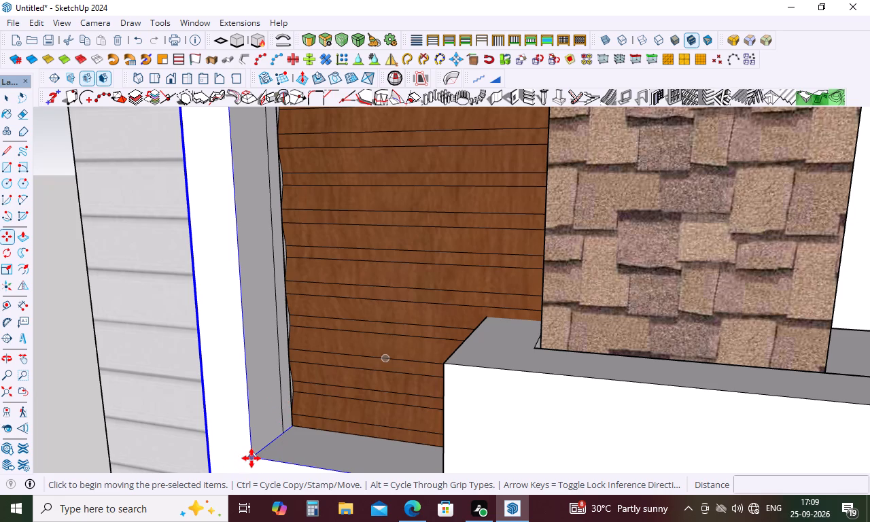
{"action": "left_click", "coordinate": [251, 458]}
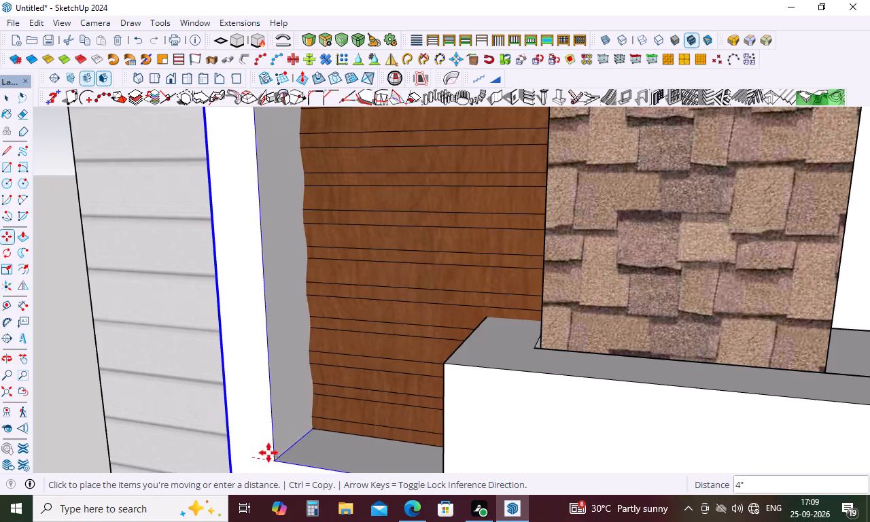
{"action": "left_click", "coordinate": [268, 452]}
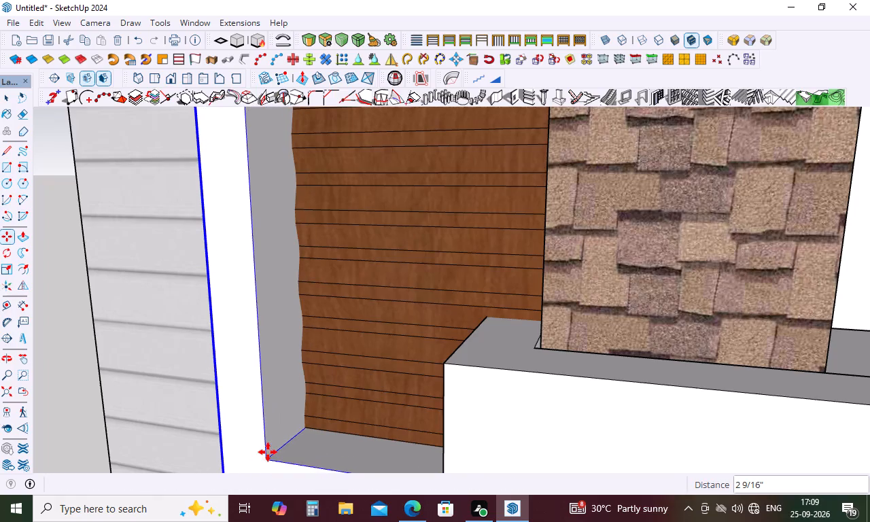
Nudge the frame by its rear inner upper corner to fine-tune its fit against the top of the wood cladding.
{"action": "scroll", "coordinate": [391, 358], "scroll_direction": "down", "scroll_amount": 10}
{"action": "scroll", "coordinate": [522, 326], "scroll_direction": "down", "scroll_amount": 4}
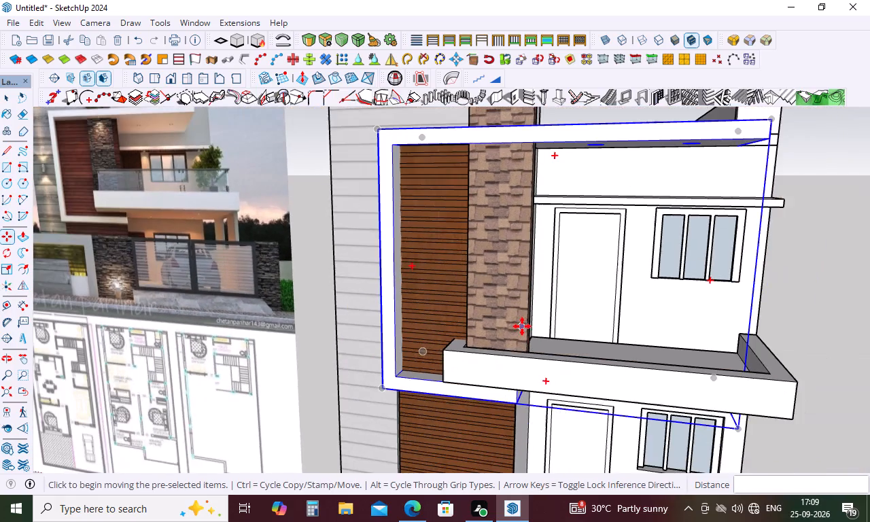
{"action": "middle_click_drag", "start_coordinate": [521, 330], "coordinate": [604, 365]}
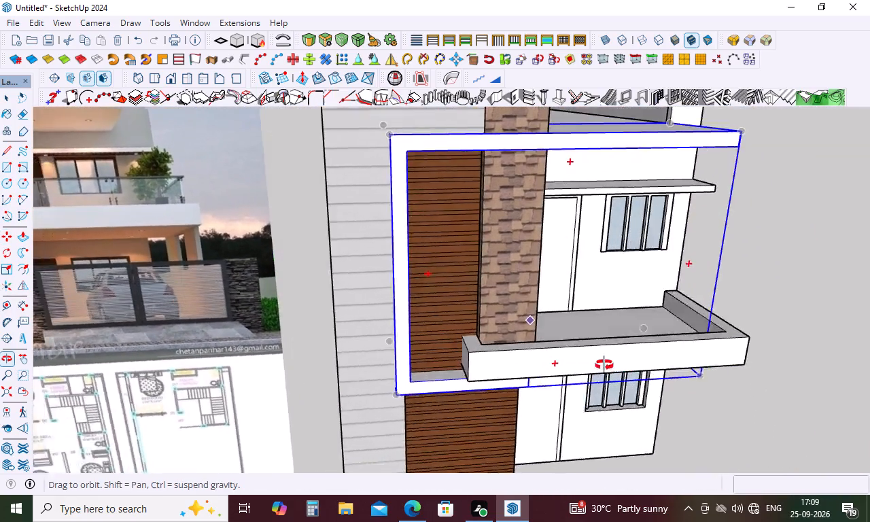
{"action": "middle_click_drag", "start_coordinate": [604, 365], "coordinate": [517, 274]}
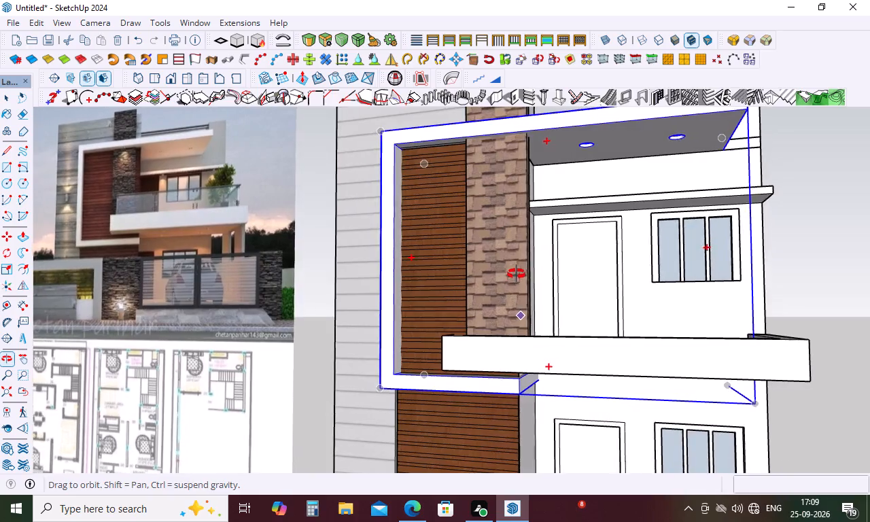
{"action": "middle_click_drag", "start_coordinate": [517, 274], "coordinate": [534, 278]}
{"action": "scroll", "coordinate": [535, 277], "scroll_direction": "down", "scroll_amount": 4}
{"action": "middle_click_drag", "start_coordinate": [549, 241], "coordinate": [549, 166]}
{"action": "scroll", "coordinate": [532, 164], "scroll_direction": "up", "scroll_amount": 9}
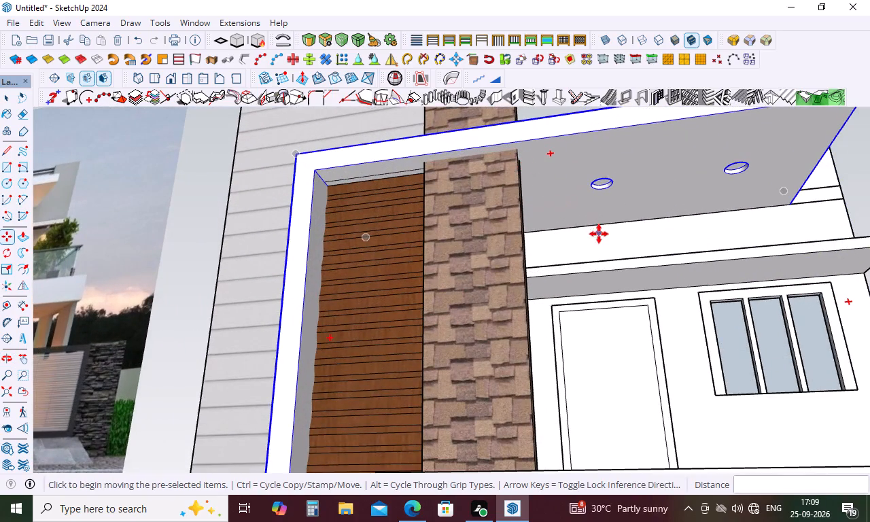
{"action": "scroll", "coordinate": [341, 176], "scroll_direction": "up", "scroll_amount": 8}
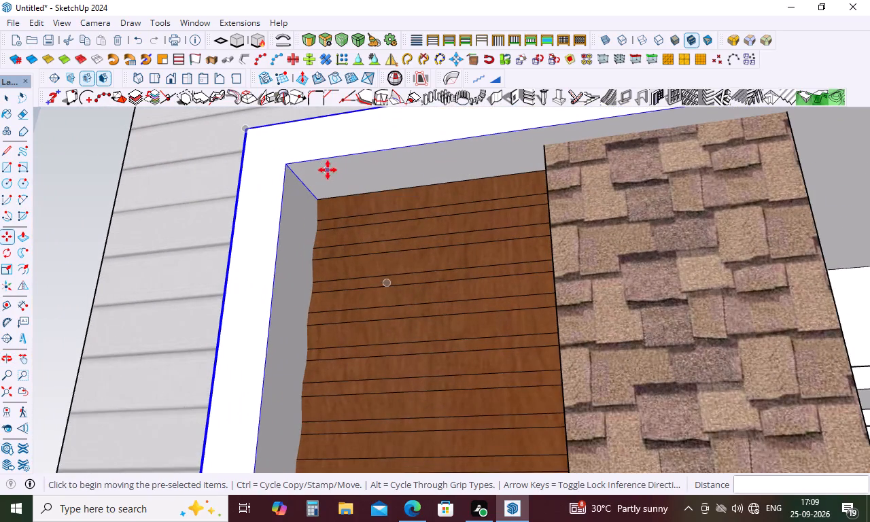
{"action": "left_click", "coordinate": [317, 199]}
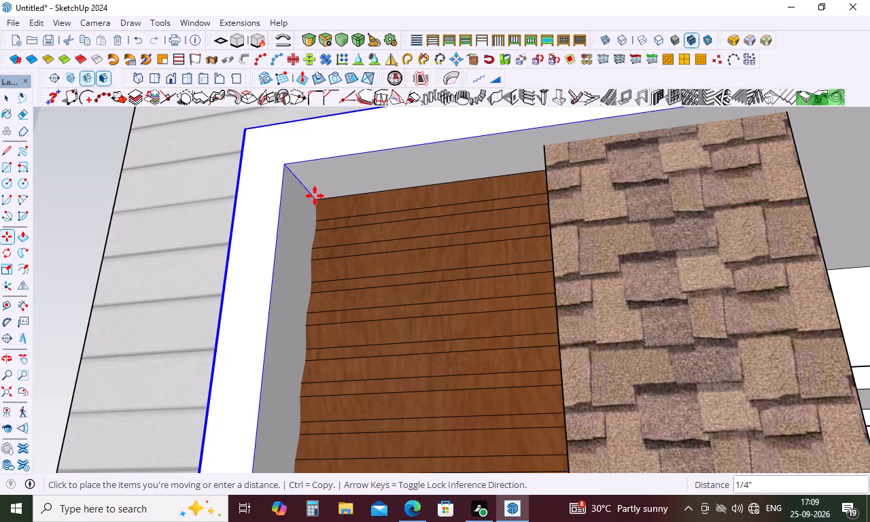
{"action": "left_click", "coordinate": [309, 188]}
{"action": "scroll", "coordinate": [364, 212], "scroll_direction": "down", "scroll_amount": 5}
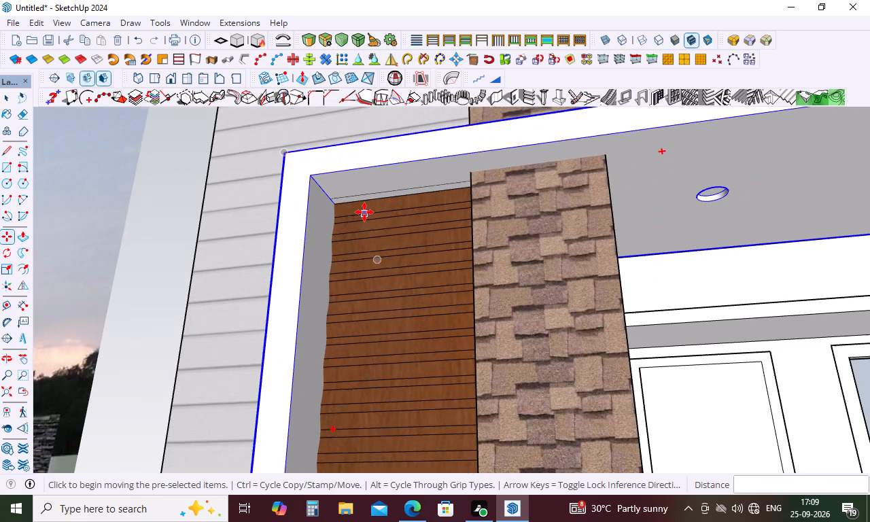
{"action": "scroll", "coordinate": [364, 212], "scroll_direction": "down", "scroll_amount": 4}
{"action": "scroll", "coordinate": [346, 204], "scroll_direction": "up", "scroll_amount": 4}
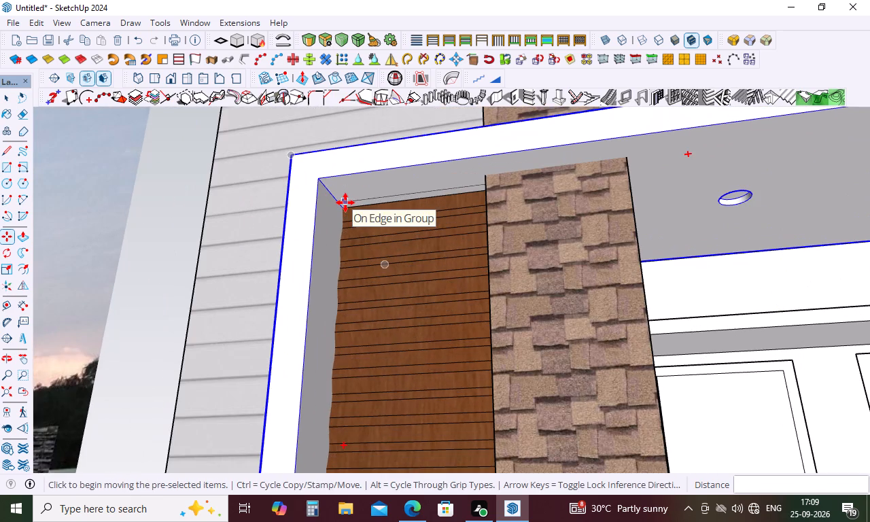
{"action": "scroll", "coordinate": [345, 203], "scroll_direction": "up", "scroll_amount": 5}
{"action": "left_click", "coordinate": [342, 213]}
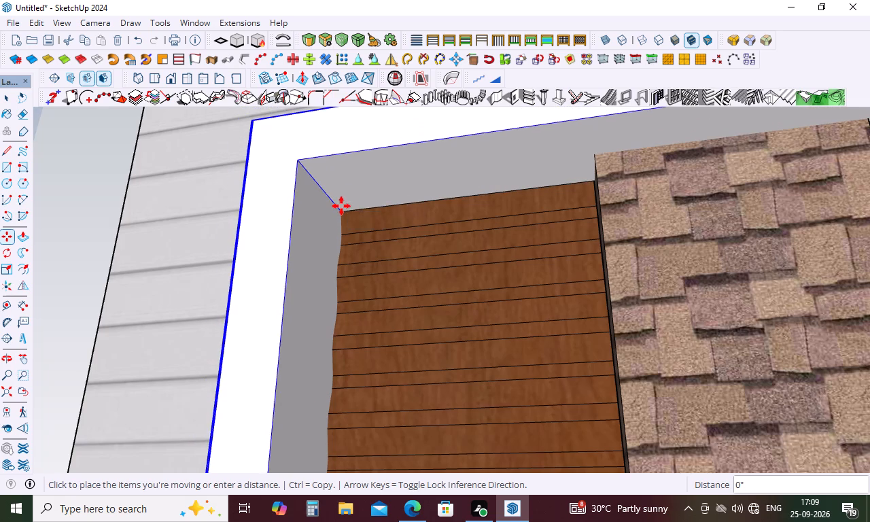
{"action": "left_click", "coordinate": [341, 206]}
Nudge the frame slightly by its front inner upper corner toward the wood cladding's top edge.
{"action": "scroll", "coordinate": [452, 221], "scroll_direction": "down", "scroll_amount": 10}
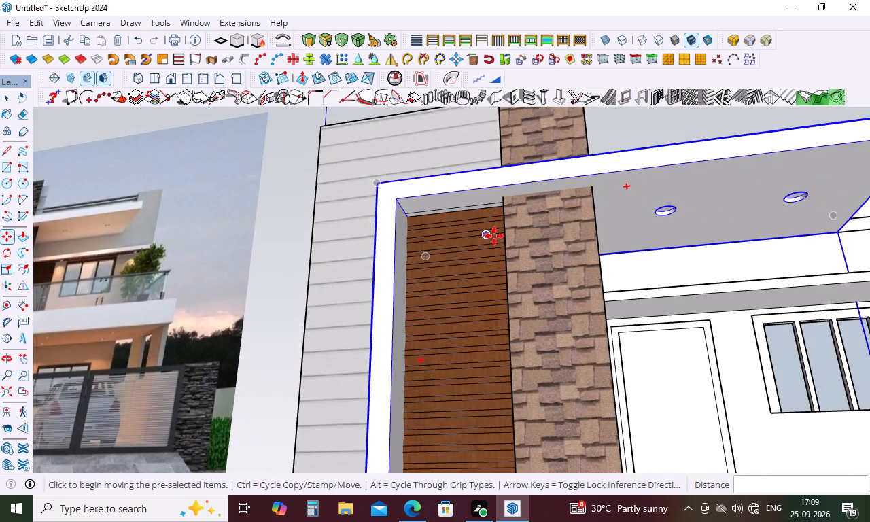
{"action": "middle_click_drag", "start_coordinate": [494, 236], "coordinate": [570, 279]}
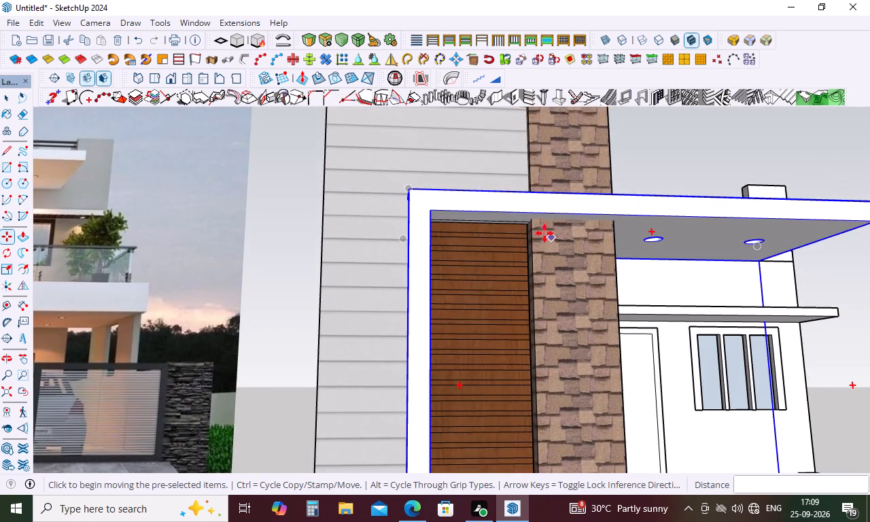
{"action": "scroll", "coordinate": [502, 215], "scroll_direction": "up", "scroll_amount": 5}
{"action": "scroll", "coordinate": [366, 190], "scroll_direction": "up", "scroll_amount": 4}
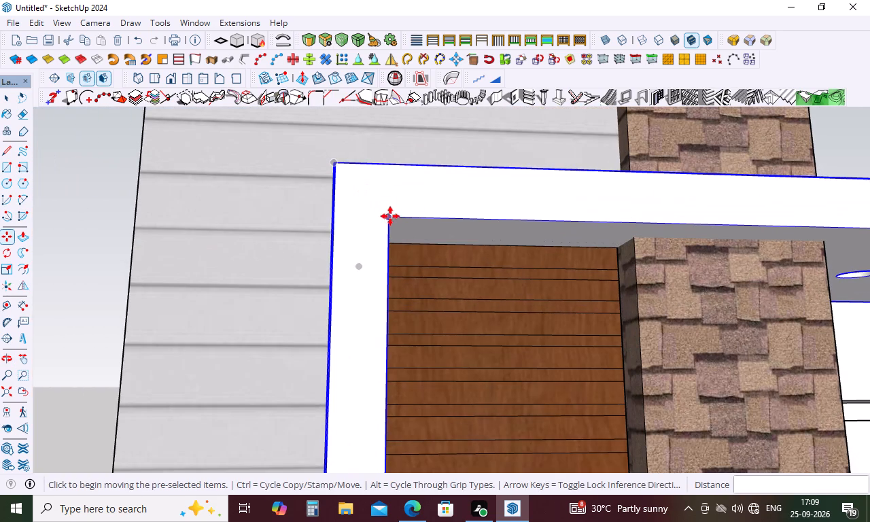
{"action": "left_click", "coordinate": [390, 216]}
{"action": "left_click", "coordinate": [389, 231]}
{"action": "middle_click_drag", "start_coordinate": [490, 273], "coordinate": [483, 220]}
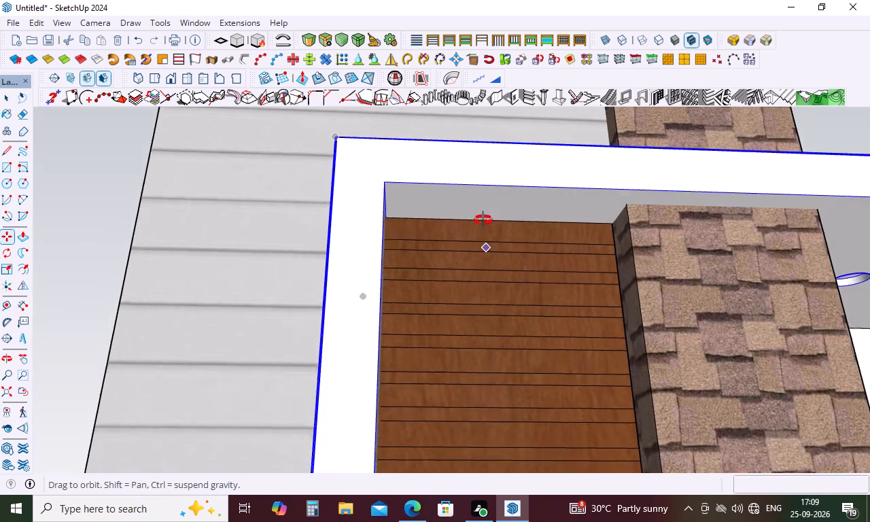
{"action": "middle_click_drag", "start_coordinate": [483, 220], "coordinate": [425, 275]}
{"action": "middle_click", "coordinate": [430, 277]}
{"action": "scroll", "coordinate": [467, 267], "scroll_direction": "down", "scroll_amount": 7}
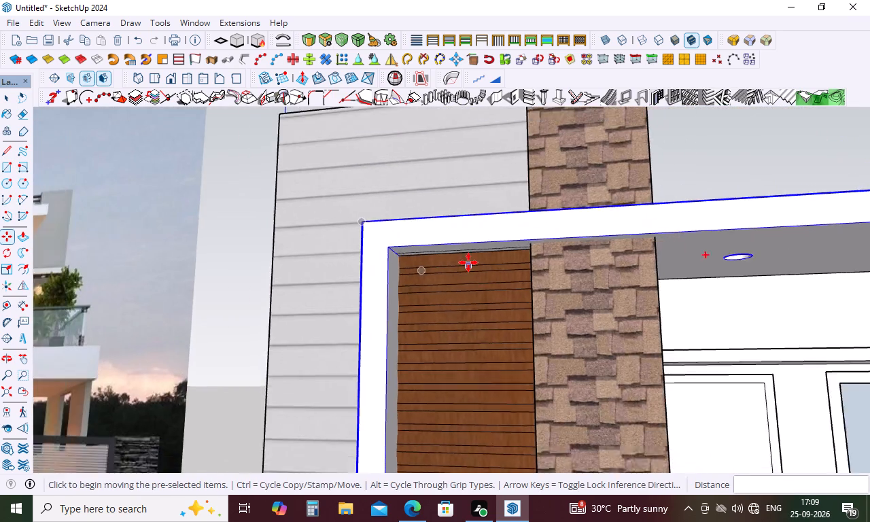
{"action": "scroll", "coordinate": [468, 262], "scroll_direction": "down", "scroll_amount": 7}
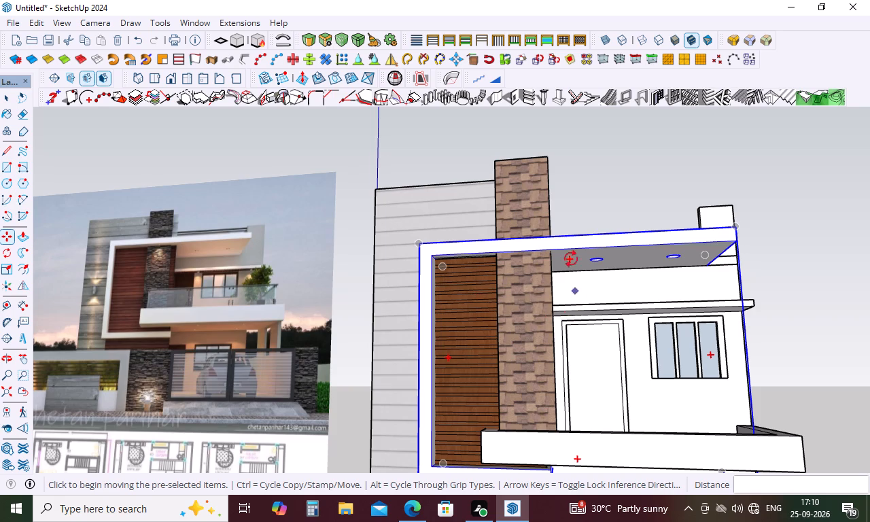
Move the C-shaped frame 4" forward along the green axis by its rear inner upper corner at the wood cladding.
{"action": "scroll", "coordinate": [568, 247], "scroll_direction": "down", "scroll_amount": 4}
{"action": "middle_click_drag", "start_coordinate": [574, 254], "coordinate": [423, 243]}
{"action": "scroll", "coordinate": [412, 241], "scroll_direction": "up", "scroll_amount": 7}
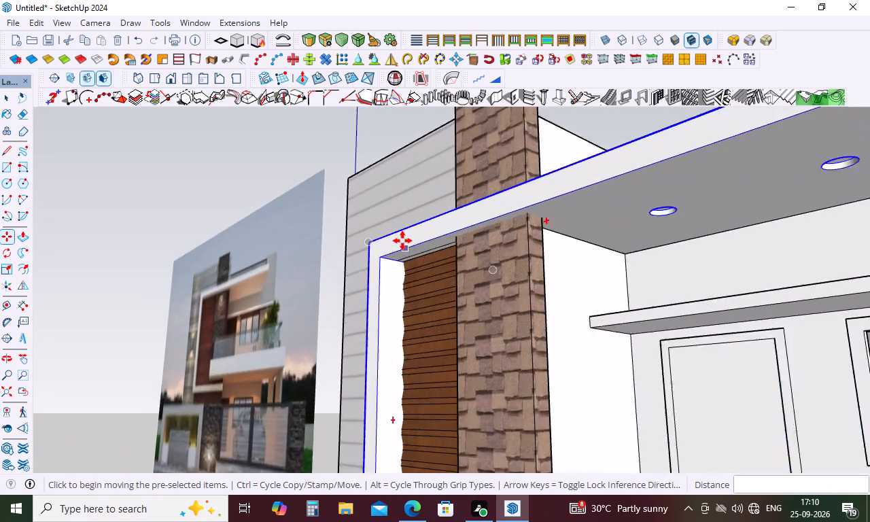
{"action": "scroll", "coordinate": [402, 241], "scroll_direction": "up", "scroll_amount": 12}
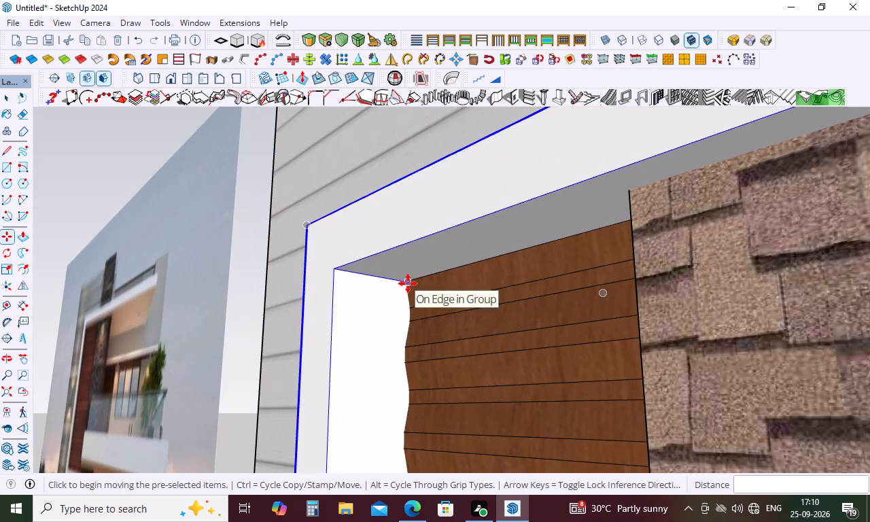
{"action": "scroll", "coordinate": [404, 281], "scroll_direction": "up", "scroll_amount": 5}
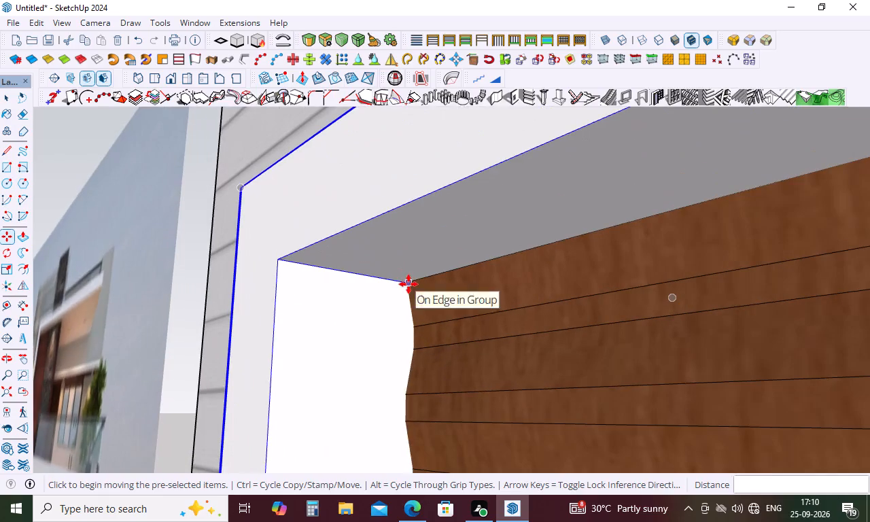
{"action": "left_click", "coordinate": [408, 284]}
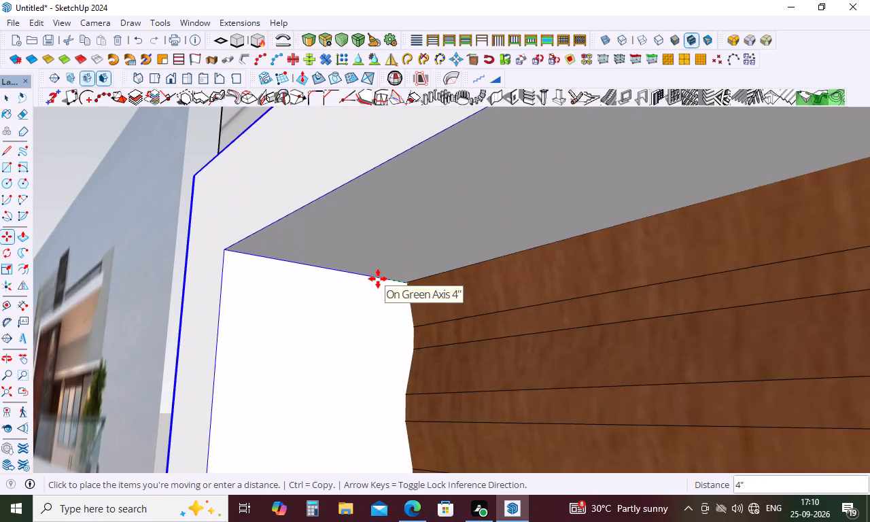
{"action": "left_click", "coordinate": [378, 279]}
Move the frame another 4" by its rear inner lower corner beside the wood cladding, and deselect it.
{"action": "scroll", "coordinate": [489, 277], "scroll_direction": "down", "scroll_amount": 15}
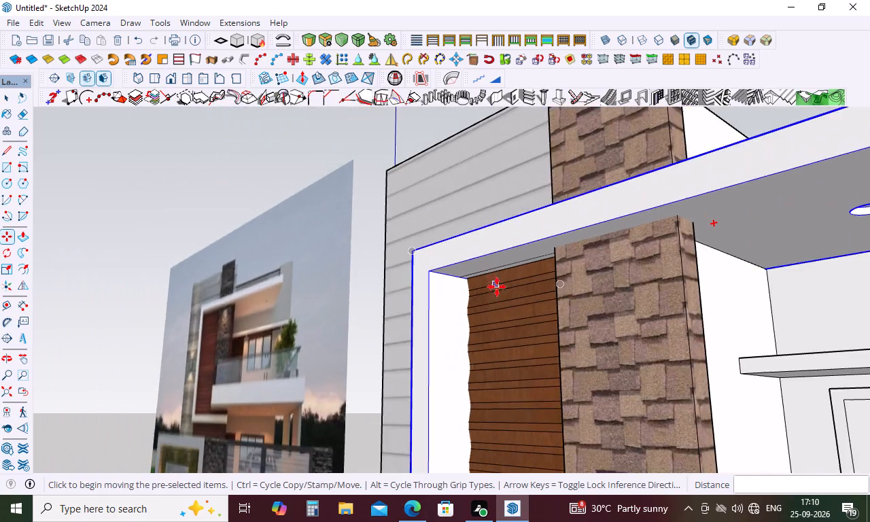
{"action": "middle_click_drag", "start_coordinate": [504, 302], "coordinate": [633, 326]}
{"action": "scroll", "coordinate": [621, 294], "scroll_direction": "down", "scroll_amount": 10}
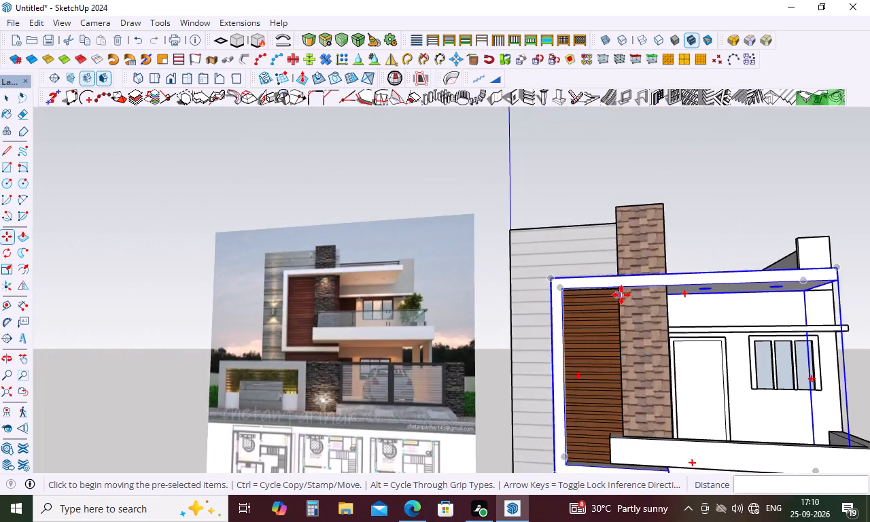
{"action": "scroll", "coordinate": [621, 295], "scroll_direction": "down", "scroll_amount": 4}
{"action": "scroll", "coordinate": [575, 420], "scroll_direction": "up", "scroll_amount": 6}
{"action": "scroll", "coordinate": [656, 418], "scroll_direction": "up", "scroll_amount": 4}
{"action": "middle_click_drag", "start_coordinate": [642, 398], "coordinate": [603, 424]}
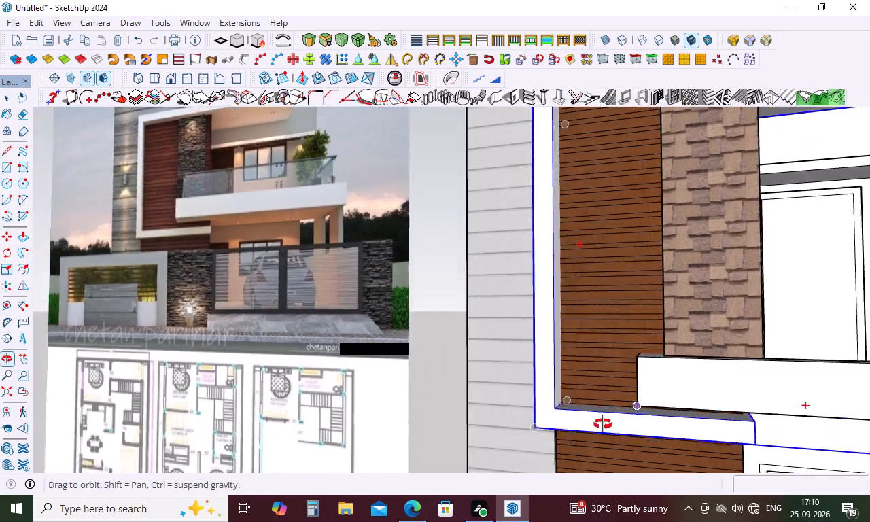
{"action": "middle_click_drag", "start_coordinate": [603, 424], "coordinate": [527, 436]}
{"action": "scroll", "coordinate": [545, 412], "scroll_direction": "up", "scroll_amount": 9}
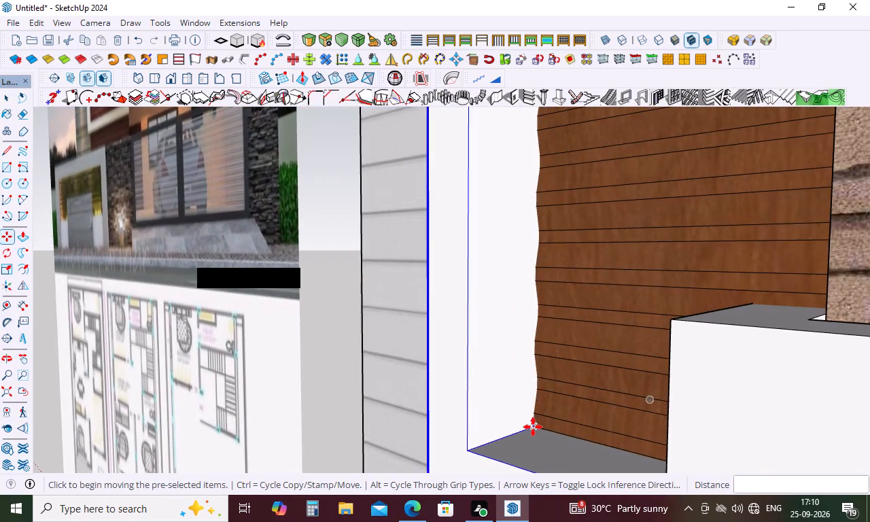
{"action": "left_click", "coordinate": [533, 427]}
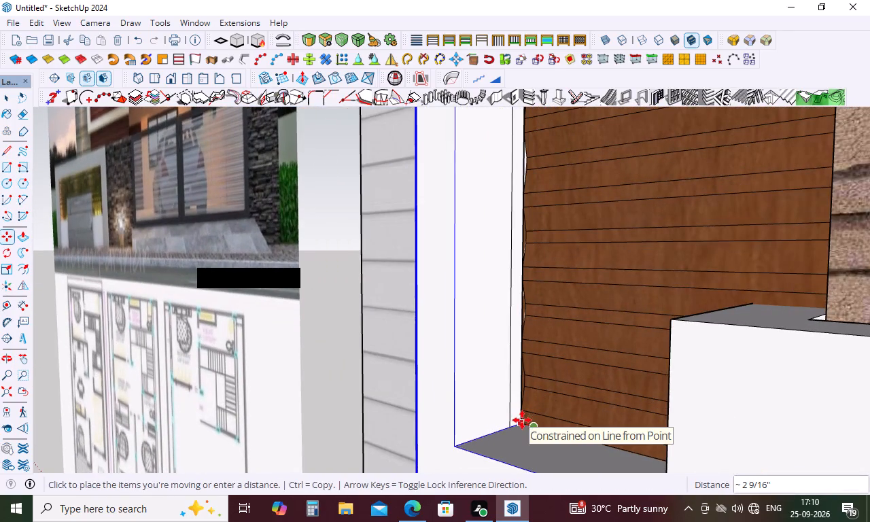
{"action": "scroll", "coordinate": [522, 420], "scroll_direction": "up", "scroll_amount": 6}
{"action": "left_click", "coordinate": [503, 434]}
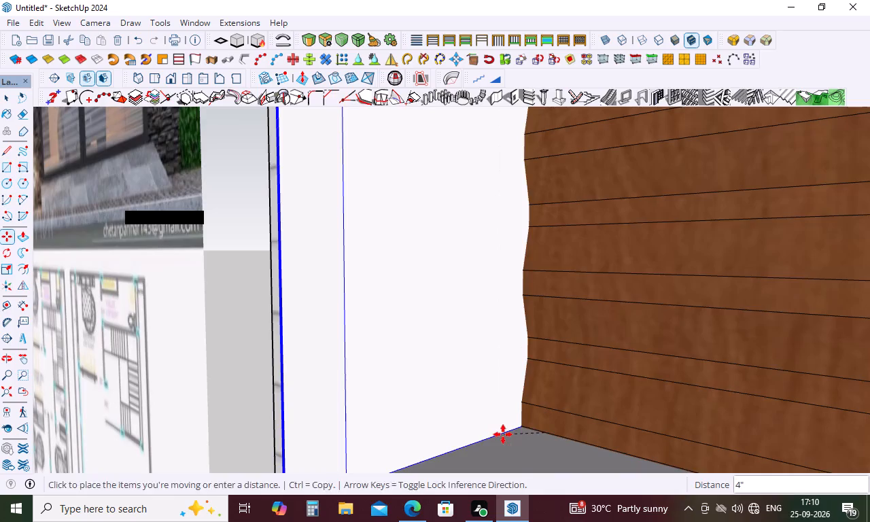
{"action": "scroll", "coordinate": [599, 357], "scroll_direction": "down", "scroll_amount": 10}
{"action": "middle_click_drag", "start_coordinate": [593, 365], "coordinate": [742, 378]}
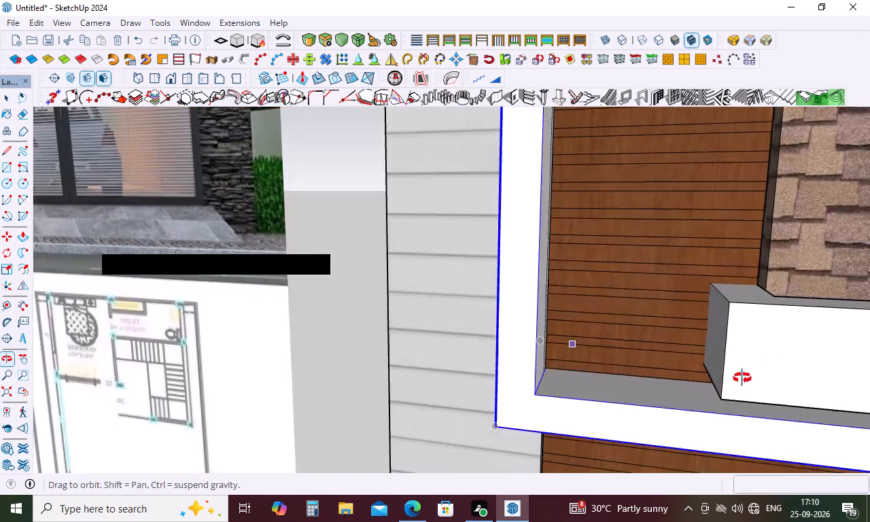
{"action": "middle_click_drag", "start_coordinate": [742, 378], "coordinate": [785, 325]}
{"action": "scroll", "coordinate": [686, 311], "scroll_direction": "down", "scroll_amount": 9}
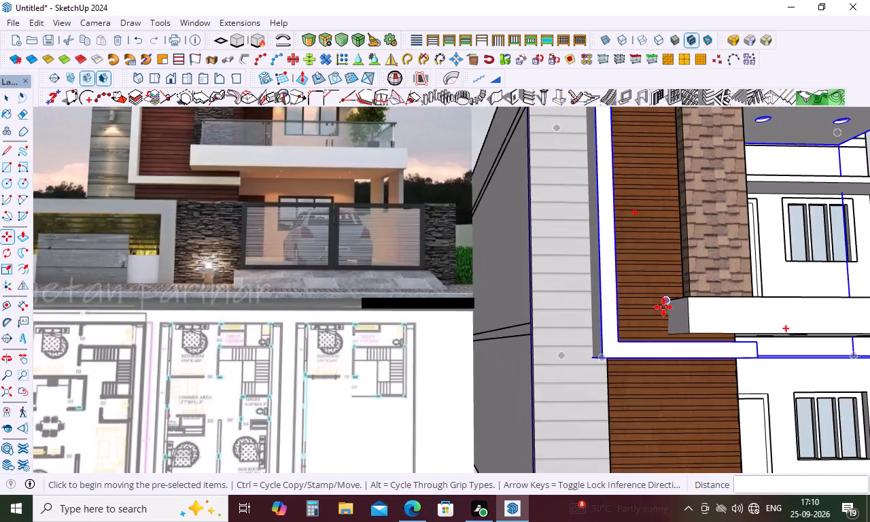
{"action": "scroll", "coordinate": [661, 307], "scroll_direction": "down", "scroll_amount": 4}
{"action": "middle_click_drag", "start_coordinate": [659, 307], "coordinate": [638, 349]}
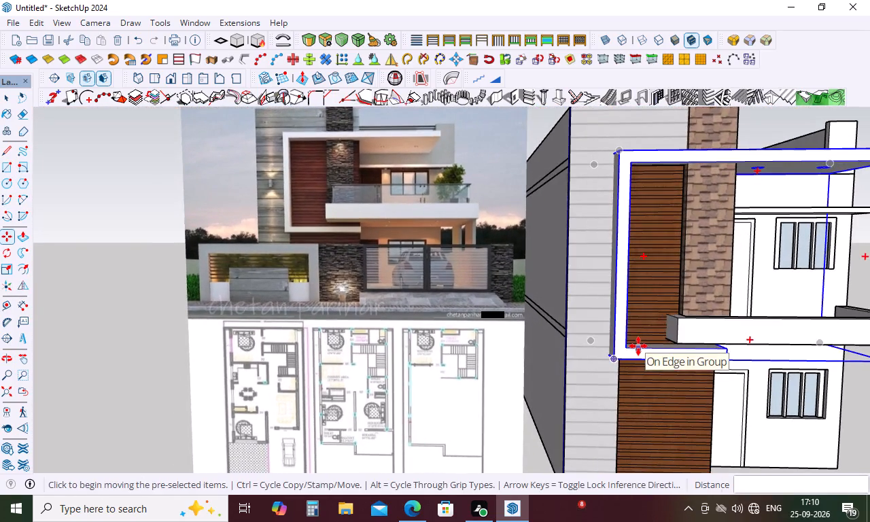
{"action": "key", "text": "space"}
{"action": "scroll", "coordinate": [565, 296], "scroll_direction": "down", "scroll_amount": 4}
{"action": "left_click", "coordinate": [792, 438]}
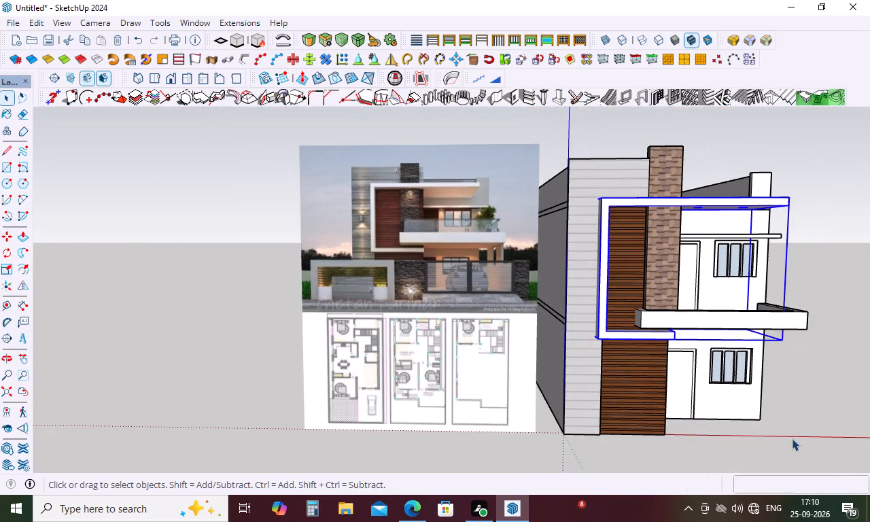
Examine the frame's fit on the facade from several angles, including where its roof slab meets the upper front wall.
{"action": "middle_click_drag", "start_coordinate": [801, 369], "coordinate": [765, 356]}
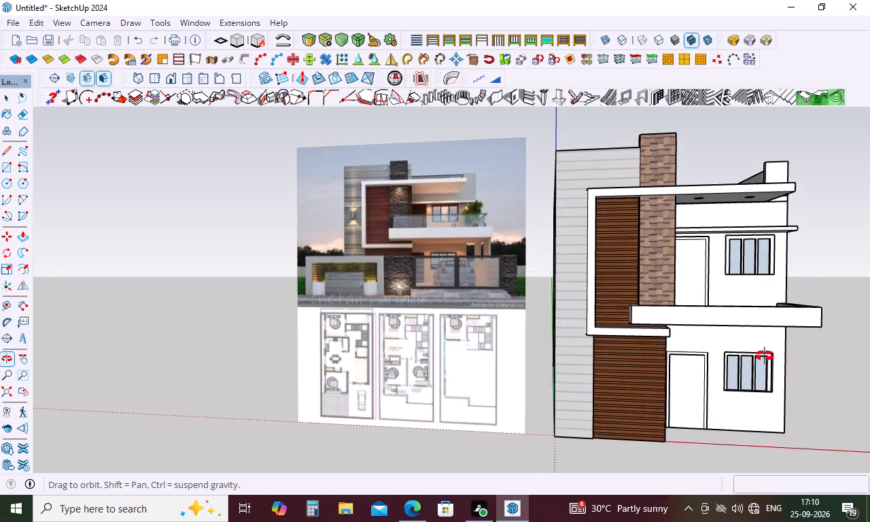
{"action": "middle_click_drag", "start_coordinate": [765, 356], "coordinate": [750, 359]}
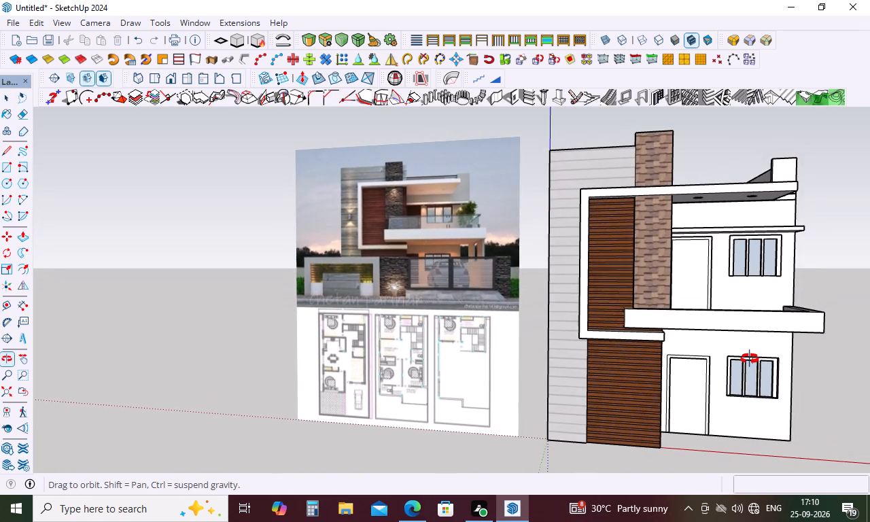
{"action": "middle_click_drag", "start_coordinate": [750, 359], "coordinate": [751, 359]}
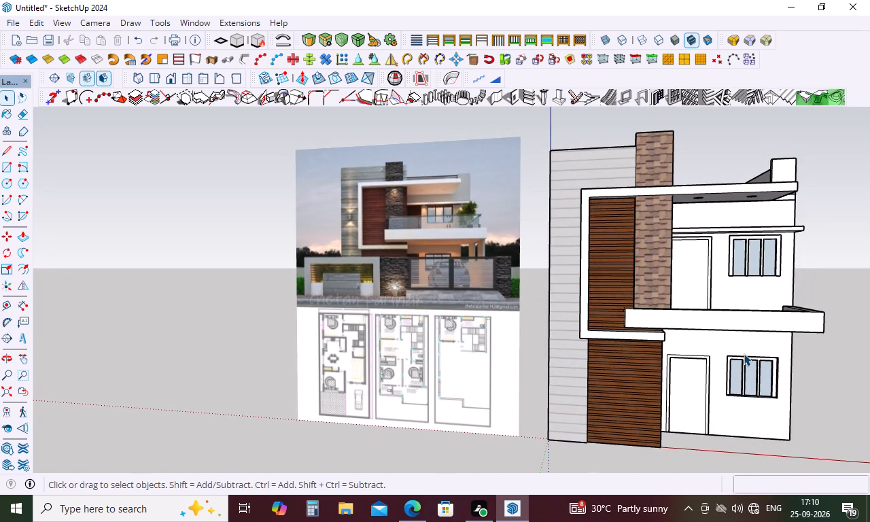
{"action": "middle_click_drag", "start_coordinate": [739, 363], "coordinate": [718, 255]}
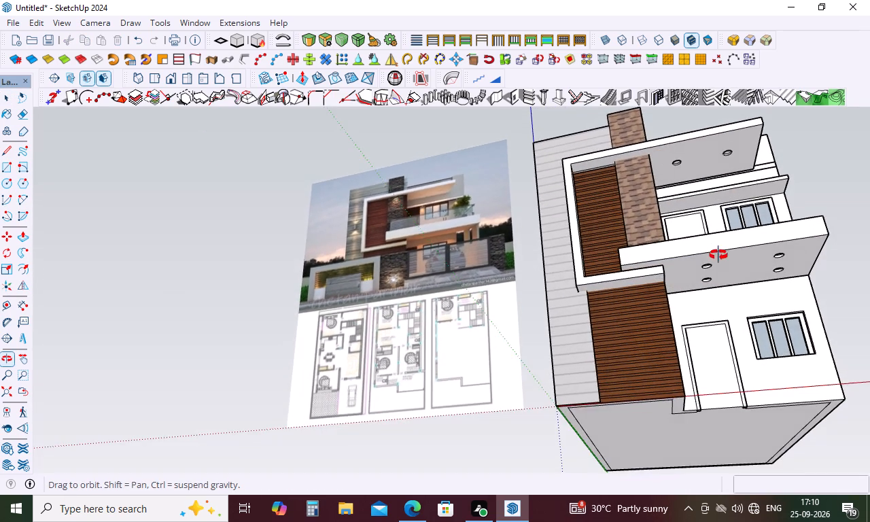
{"action": "middle_click_drag", "start_coordinate": [718, 255], "coordinate": [718, 263]}
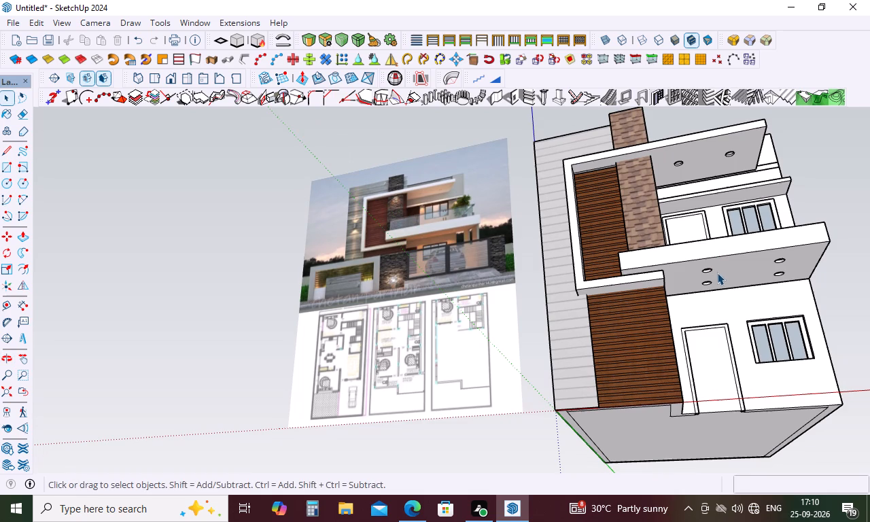
{"action": "middle_click_drag", "start_coordinate": [784, 258], "coordinate": [660, 319]}
{"action": "scroll", "coordinate": [660, 319], "scroll_direction": "down", "scroll_amount": 5}
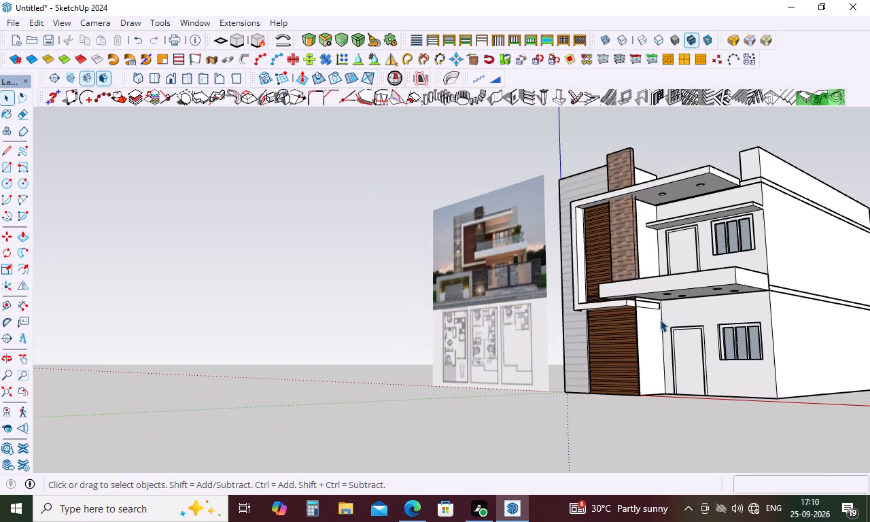
{"action": "middle_click_drag", "start_coordinate": [823, 272], "coordinate": [778, 337]}
{"action": "scroll", "coordinate": [767, 207], "scroll_direction": "up", "scroll_amount": 6}
{"action": "middle_click_drag", "start_coordinate": [772, 224], "coordinate": [773, 164]}
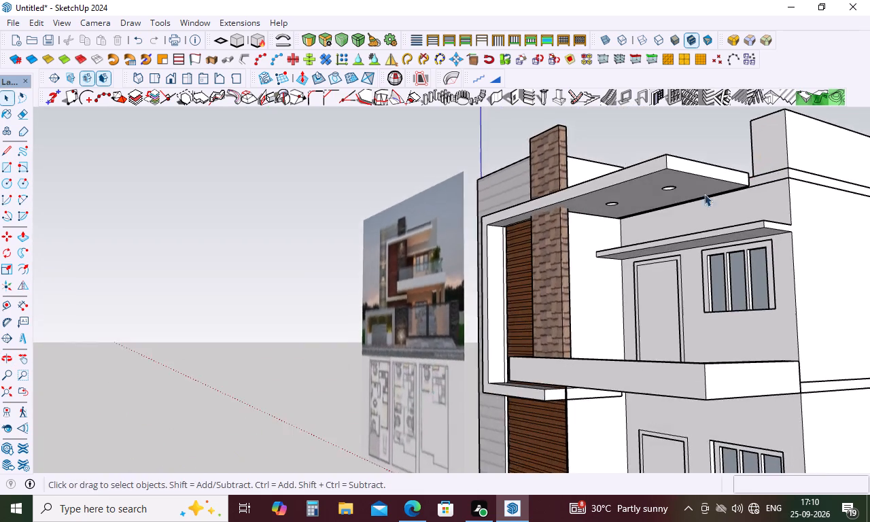
{"action": "scroll", "coordinate": [678, 200], "scroll_direction": "up", "scroll_amount": 15}
{"action": "middle_click_drag", "start_coordinate": [703, 196], "coordinate": [606, 169]}
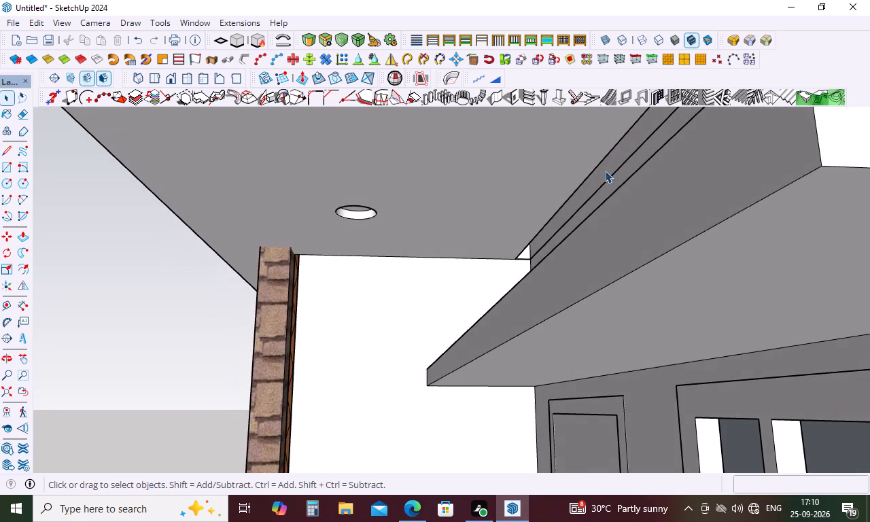
Open the frame group and push/pull the roof slab's rear edge face about 3 9/16" toward the house wall.
{"action": "scroll", "coordinate": [600, 168], "scroll_direction": "down", "scroll_amount": 9}
{"action": "middle_click_drag", "start_coordinate": [612, 171], "coordinate": [532, 347]}
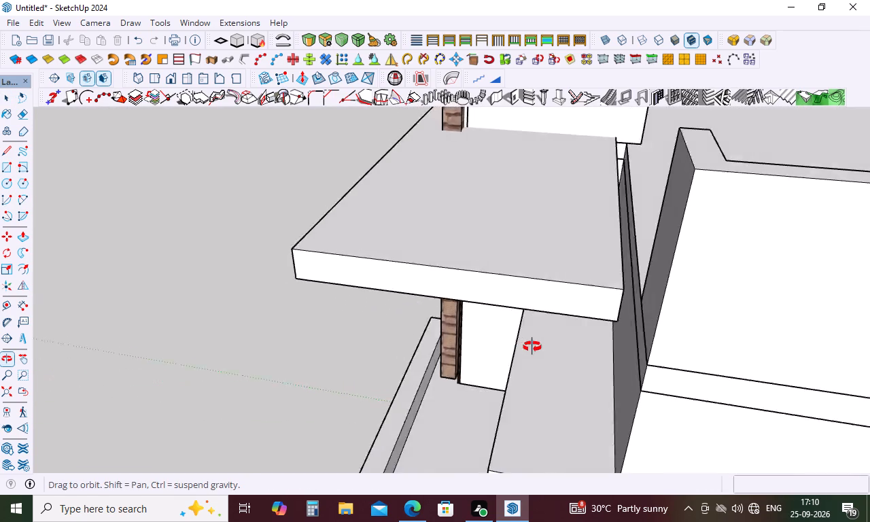
{"action": "middle_click_drag", "start_coordinate": [532, 347], "coordinate": [353, 406]}
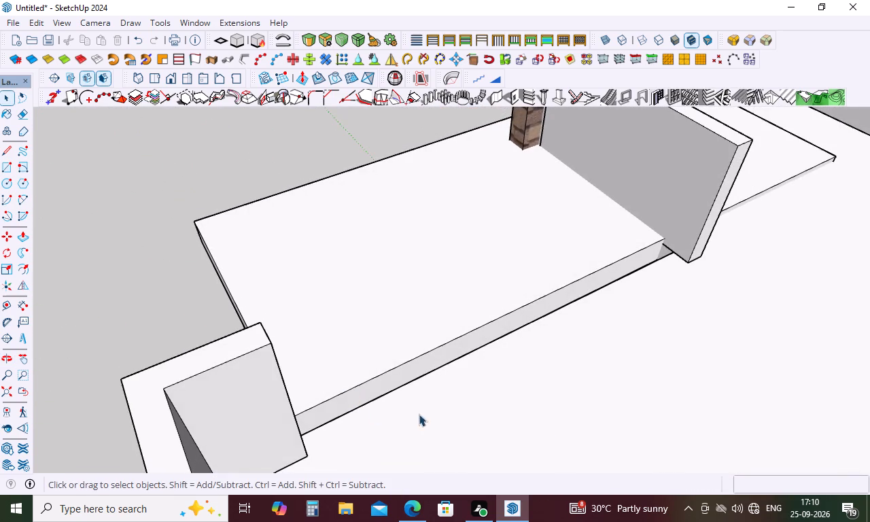
{"action": "key", "text": "p"}
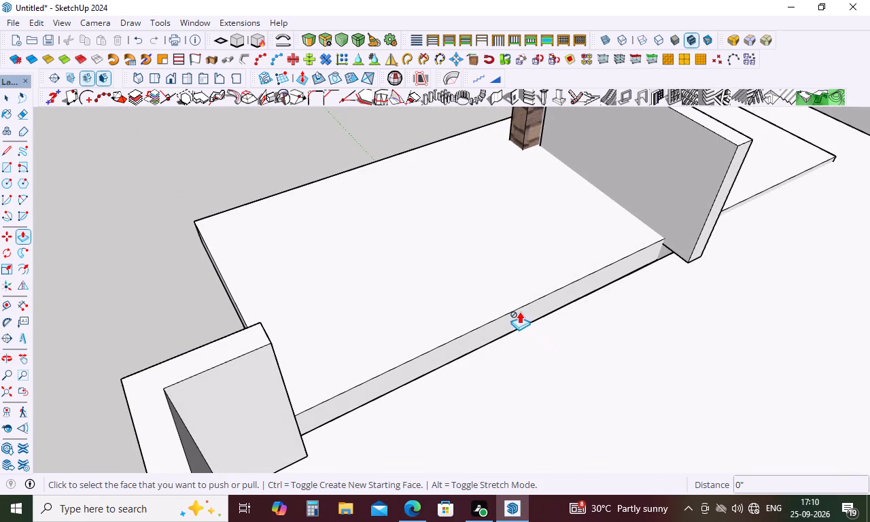
{"action": "key", "text": "space"}
{"action": "double_click", "coordinate": [515, 295]}
{"action": "key", "text": "p"}
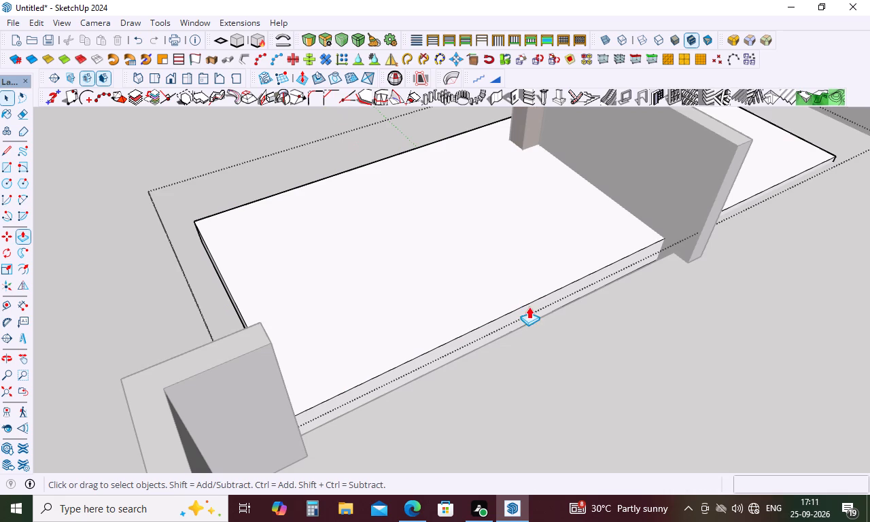
{"action": "left_click", "coordinate": [515, 326]}
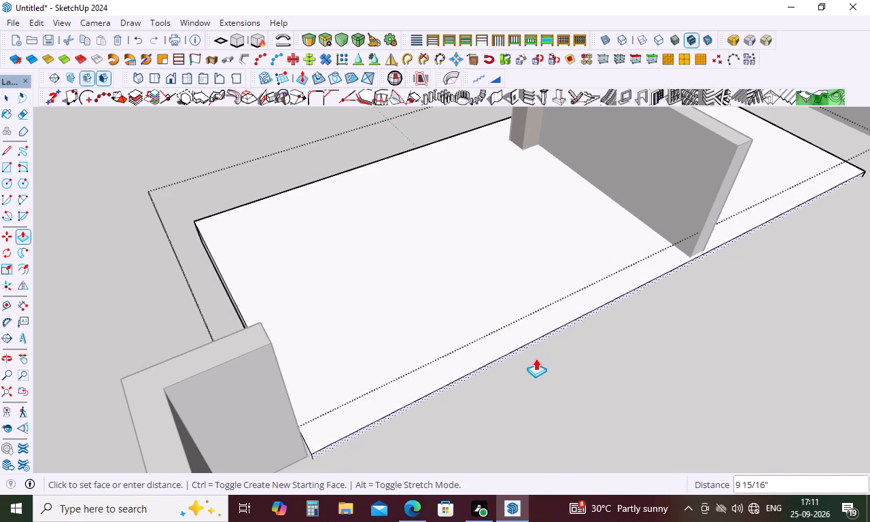
{"action": "scroll", "coordinate": [559, 314], "scroll_direction": "down", "scroll_amount": 4}
{"action": "middle_click_drag", "start_coordinate": [560, 314], "coordinate": [786, 343]}
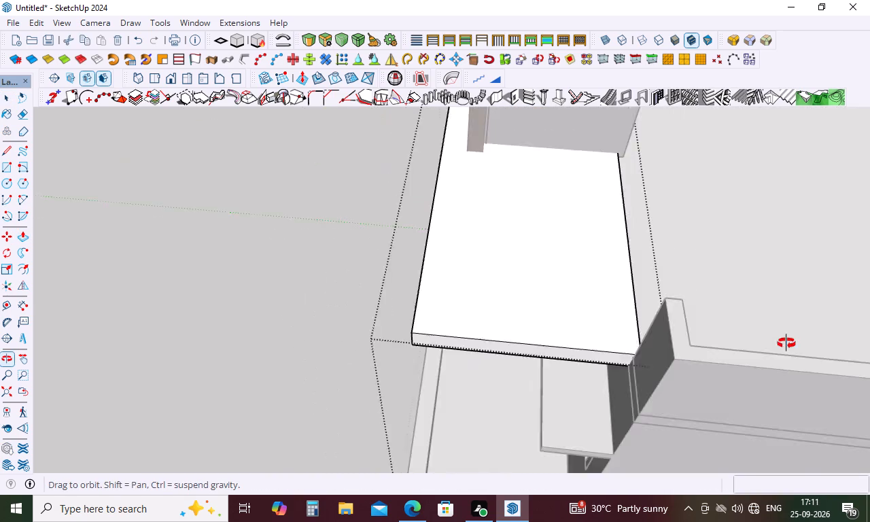
{"action": "middle_click_drag", "start_coordinate": [786, 343], "coordinate": [860, 343]}
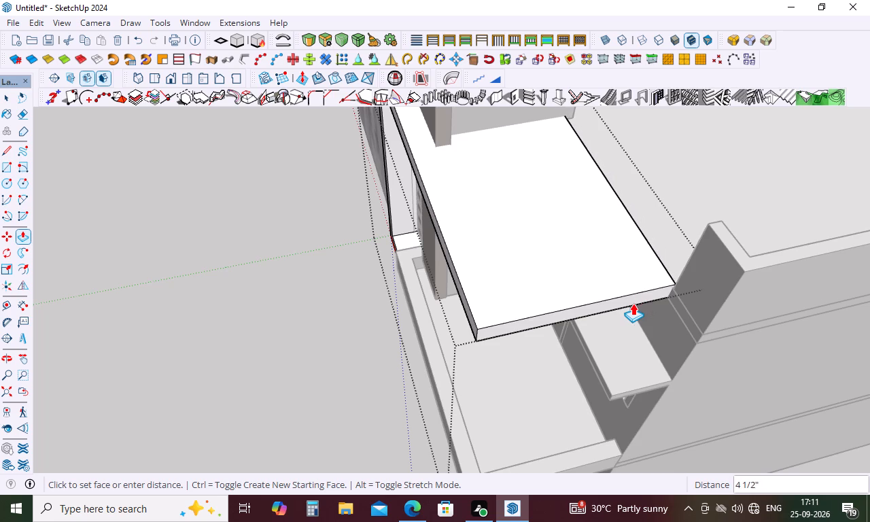
{"action": "left_click", "coordinate": [633, 304]}
Examine the roof slab's rear edge and end corner where they meet the house's upper wall.
{"action": "middle_click_drag", "start_coordinate": [751, 305], "coordinate": [580, 335]}
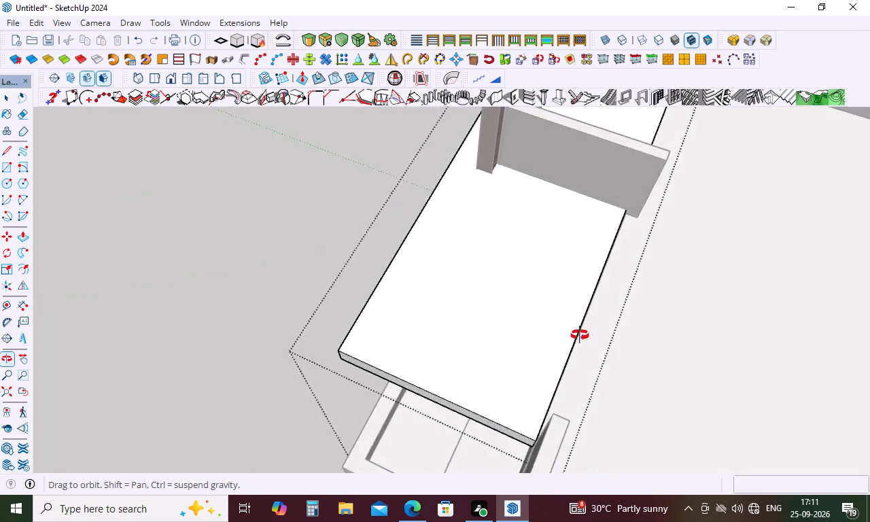
{"action": "middle_click_drag", "start_coordinate": [580, 335], "coordinate": [577, 326]}
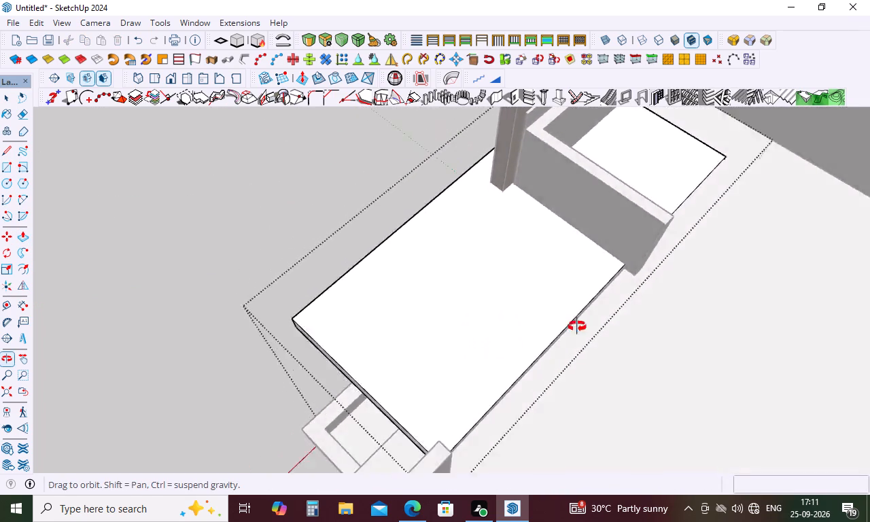
{"action": "middle_click_drag", "start_coordinate": [577, 326], "coordinate": [695, 268]}
{"action": "scroll", "coordinate": [665, 304], "scroll_direction": "up", "scroll_amount": 8}
{"action": "middle_click_drag", "start_coordinate": [648, 263], "coordinate": [636, 245]}
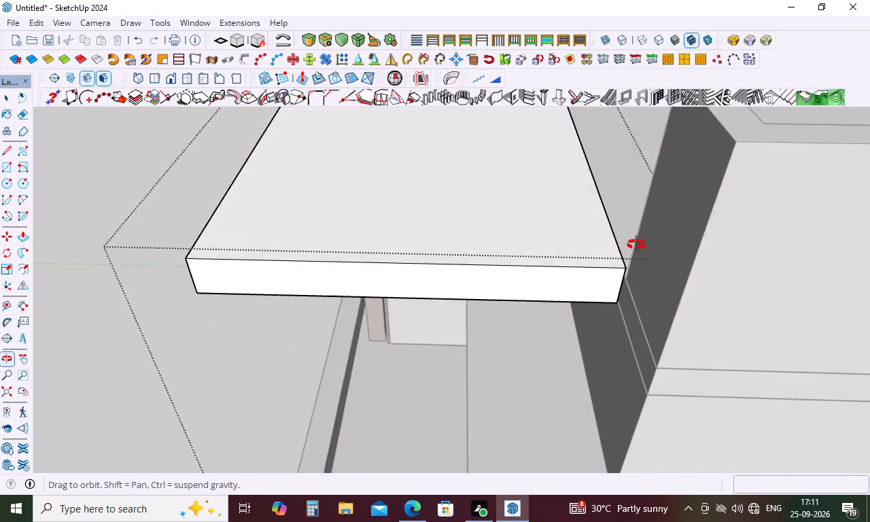
{"action": "middle_click_drag", "start_coordinate": [636, 245], "coordinate": [592, 207]}
{"action": "middle_click_drag", "start_coordinate": [591, 207], "coordinate": [578, 224]}
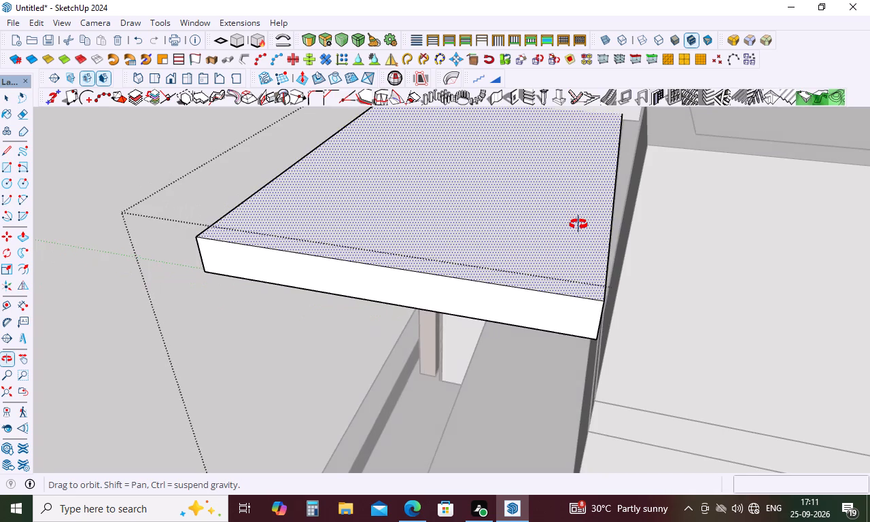
{"action": "middle_click_drag", "start_coordinate": [578, 224], "coordinate": [582, 211]}
{"action": "scroll", "coordinate": [597, 288], "scroll_direction": "up", "scroll_amount": 9}
{"action": "middle_click_drag", "start_coordinate": [608, 296], "coordinate": [608, 295]}
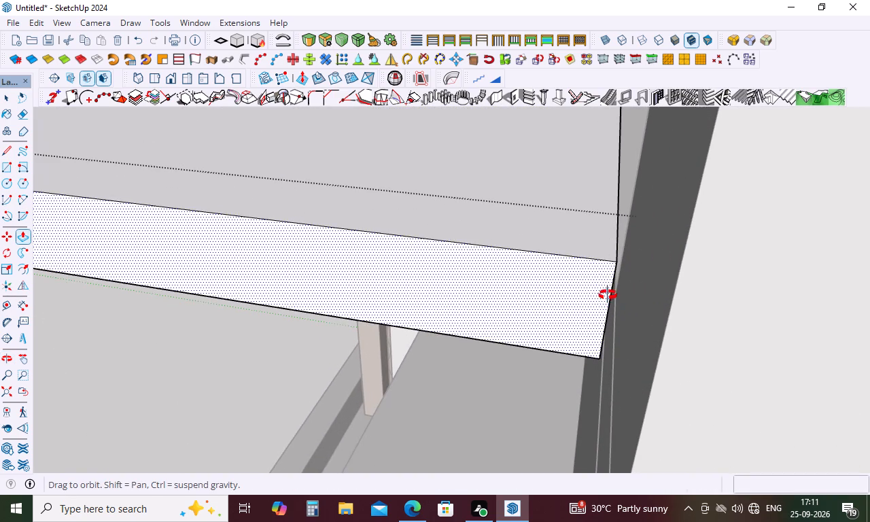
{"action": "middle_click_drag", "start_coordinate": [608, 295], "coordinate": [576, 287]}
{"action": "scroll", "coordinate": [544, 285], "scroll_direction": "down", "scroll_amount": 15}
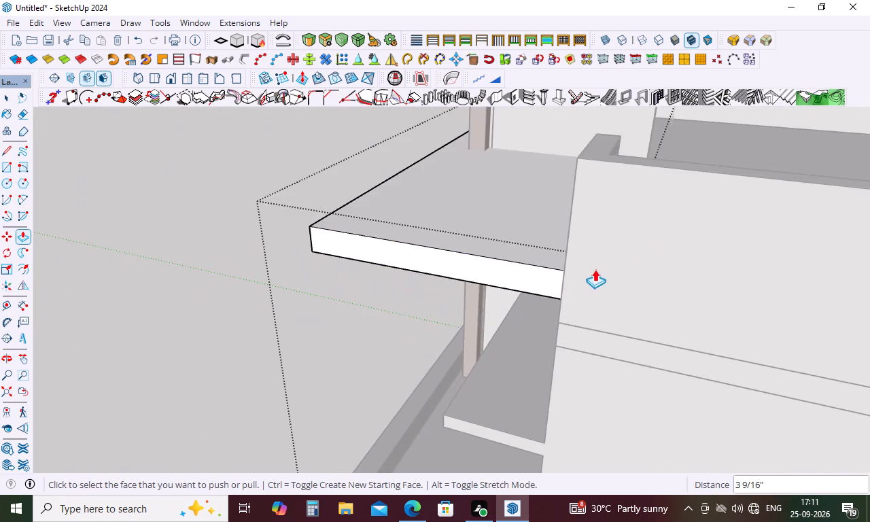
Push/pull the roof slab's rear edge face another 1 5/8" and close the frame group.
{"action": "middle_click_drag", "start_coordinate": [651, 254], "coordinate": [506, 318]}
{"action": "left_click", "coordinate": [558, 334]}
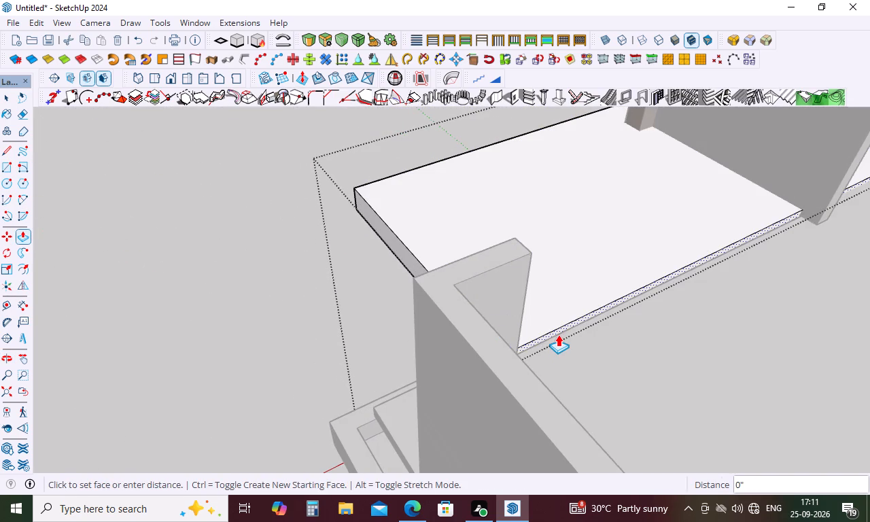
{"action": "left_click", "coordinate": [562, 339]}
{"action": "middle_click_drag", "start_coordinate": [600, 360], "coordinate": [696, 384]}
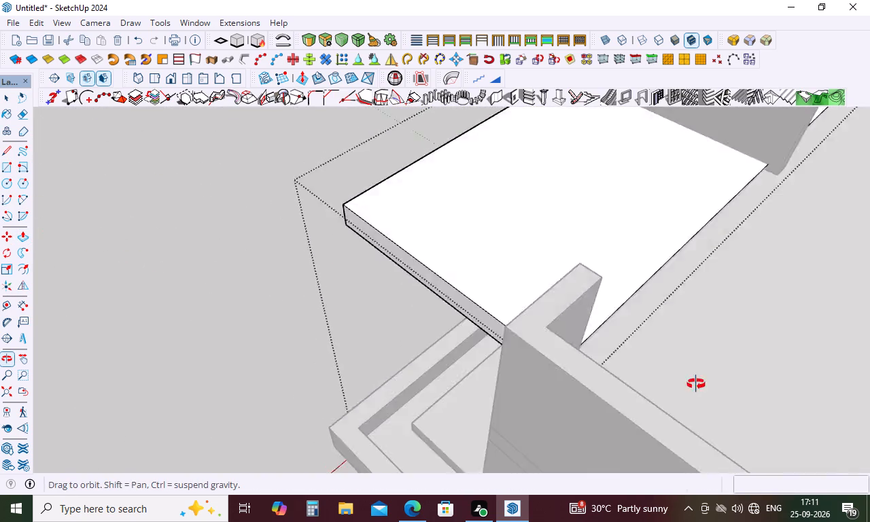
{"action": "middle_click_drag", "start_coordinate": [696, 384], "coordinate": [869, 254]}
{"action": "middle_click_drag", "start_coordinate": [633, 321], "coordinate": [866, 315]}
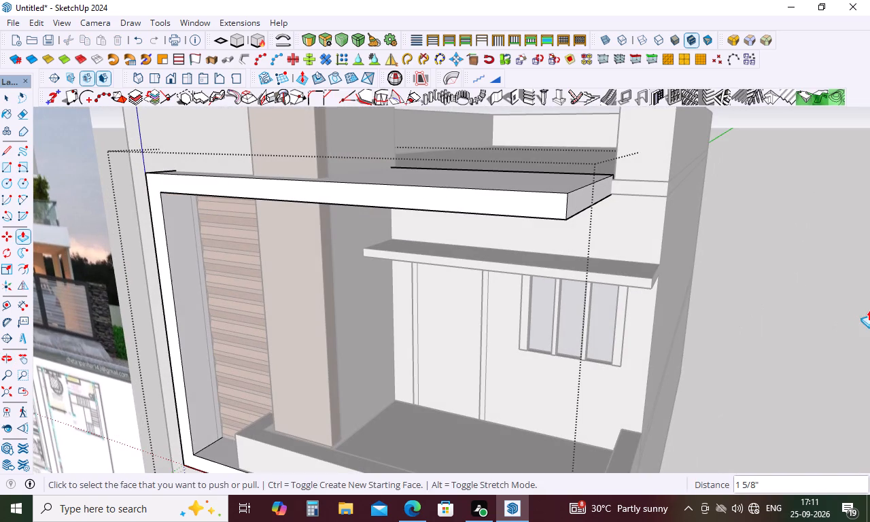
{"action": "key", "text": "space"}
{"action": "left_click", "coordinate": [735, 384]}
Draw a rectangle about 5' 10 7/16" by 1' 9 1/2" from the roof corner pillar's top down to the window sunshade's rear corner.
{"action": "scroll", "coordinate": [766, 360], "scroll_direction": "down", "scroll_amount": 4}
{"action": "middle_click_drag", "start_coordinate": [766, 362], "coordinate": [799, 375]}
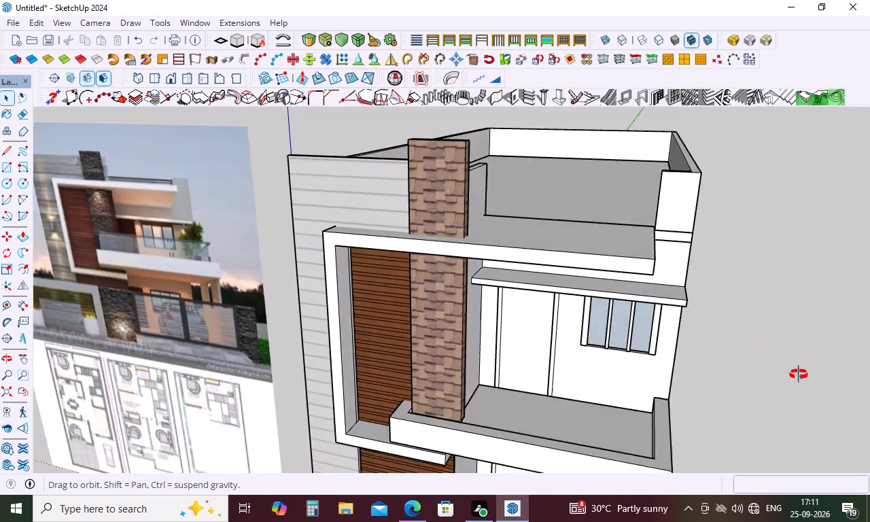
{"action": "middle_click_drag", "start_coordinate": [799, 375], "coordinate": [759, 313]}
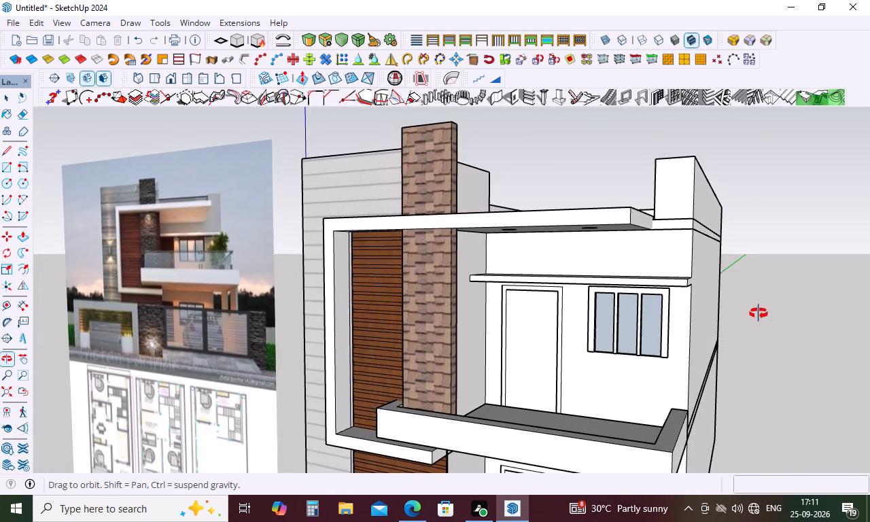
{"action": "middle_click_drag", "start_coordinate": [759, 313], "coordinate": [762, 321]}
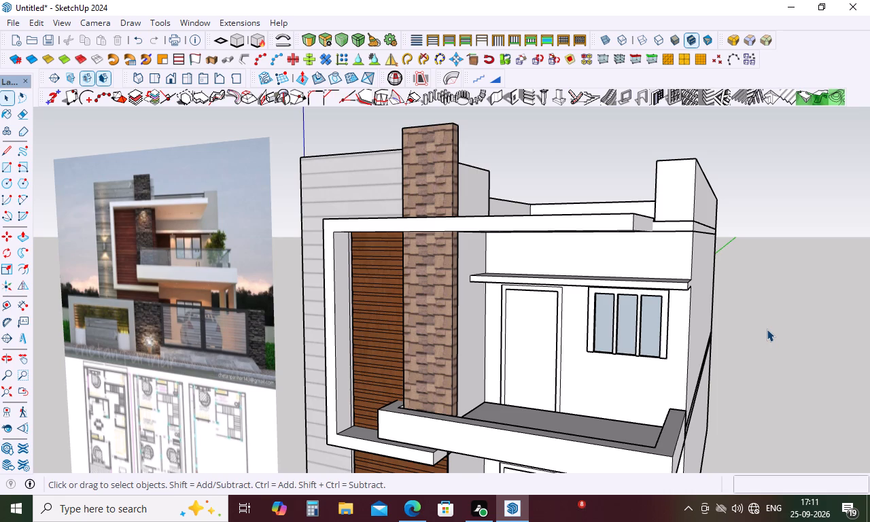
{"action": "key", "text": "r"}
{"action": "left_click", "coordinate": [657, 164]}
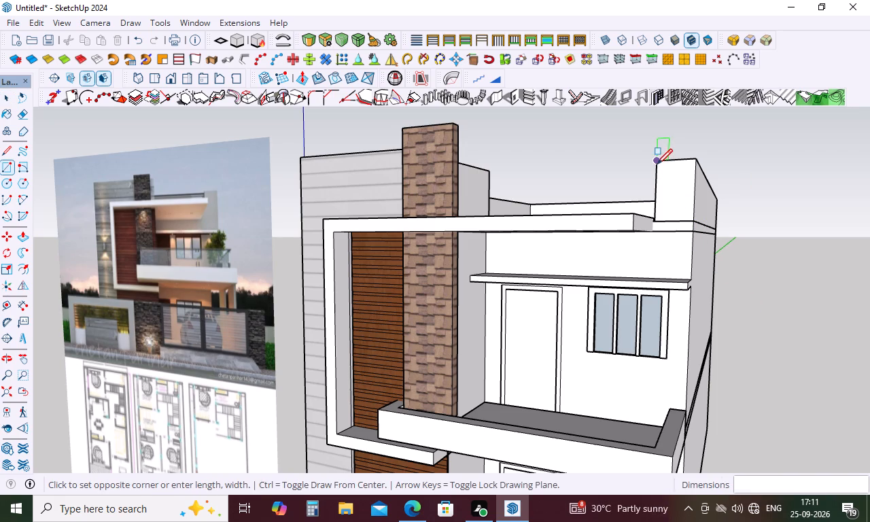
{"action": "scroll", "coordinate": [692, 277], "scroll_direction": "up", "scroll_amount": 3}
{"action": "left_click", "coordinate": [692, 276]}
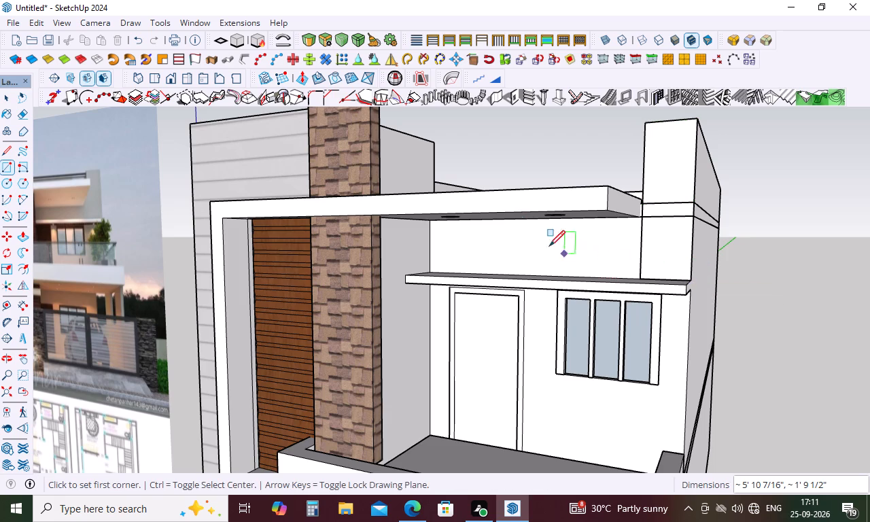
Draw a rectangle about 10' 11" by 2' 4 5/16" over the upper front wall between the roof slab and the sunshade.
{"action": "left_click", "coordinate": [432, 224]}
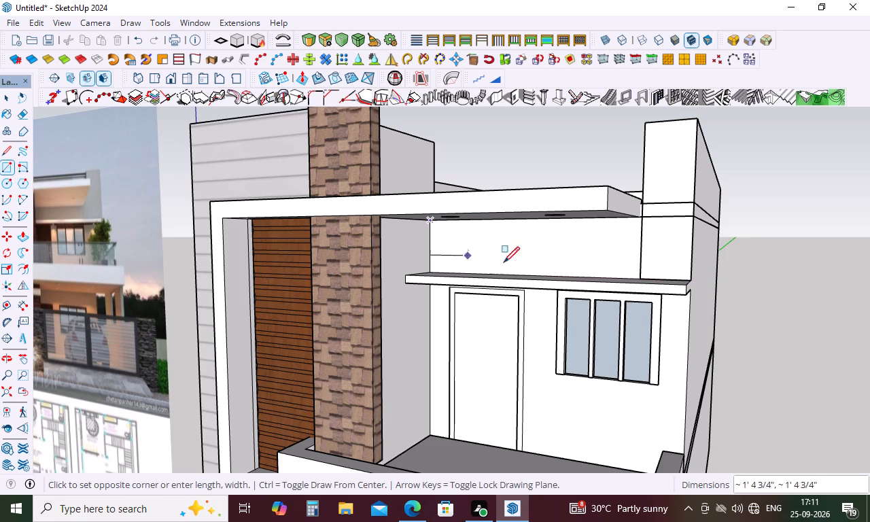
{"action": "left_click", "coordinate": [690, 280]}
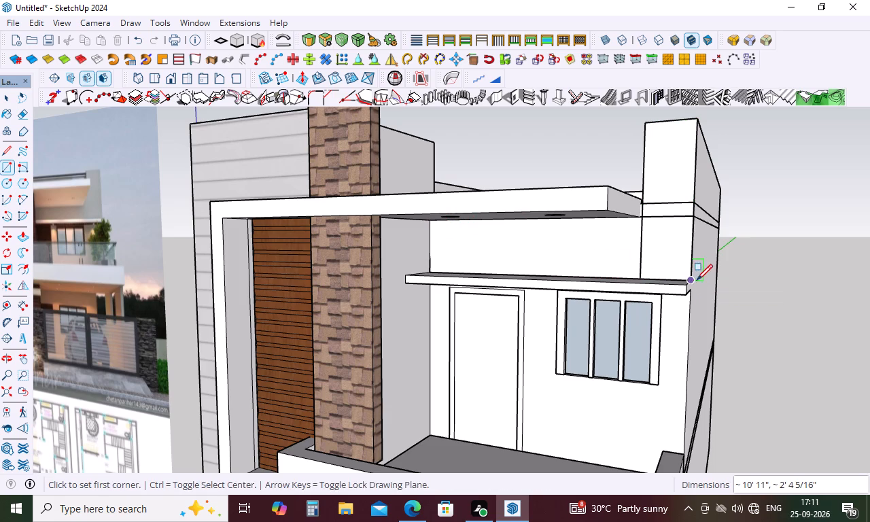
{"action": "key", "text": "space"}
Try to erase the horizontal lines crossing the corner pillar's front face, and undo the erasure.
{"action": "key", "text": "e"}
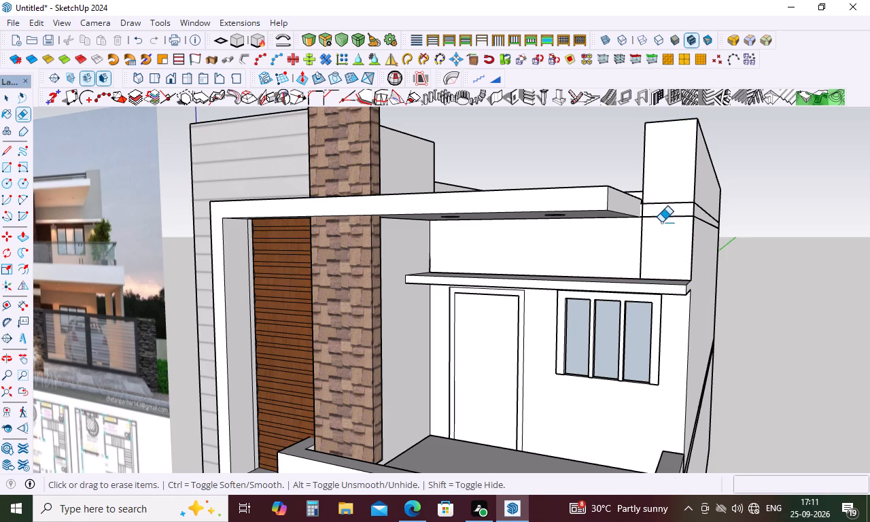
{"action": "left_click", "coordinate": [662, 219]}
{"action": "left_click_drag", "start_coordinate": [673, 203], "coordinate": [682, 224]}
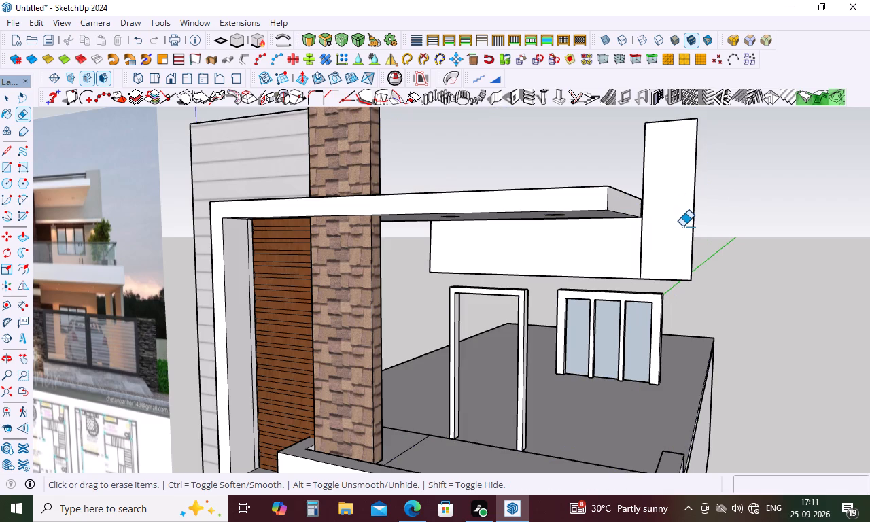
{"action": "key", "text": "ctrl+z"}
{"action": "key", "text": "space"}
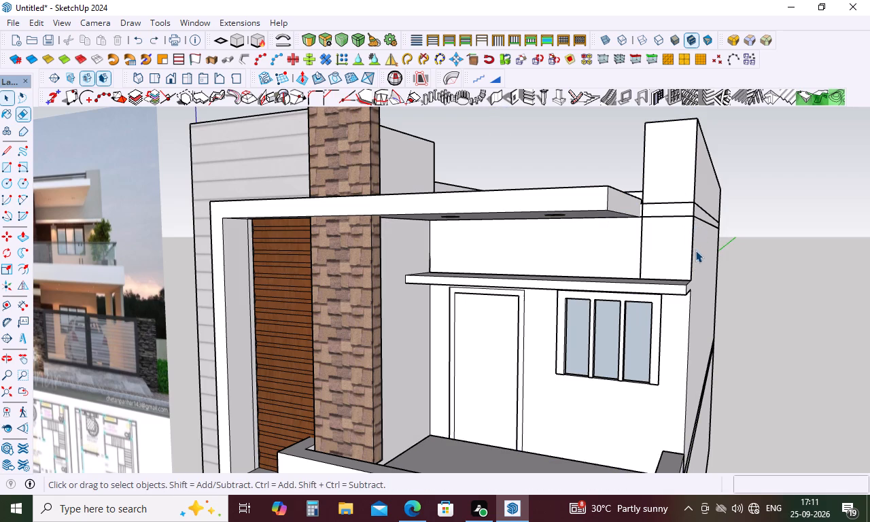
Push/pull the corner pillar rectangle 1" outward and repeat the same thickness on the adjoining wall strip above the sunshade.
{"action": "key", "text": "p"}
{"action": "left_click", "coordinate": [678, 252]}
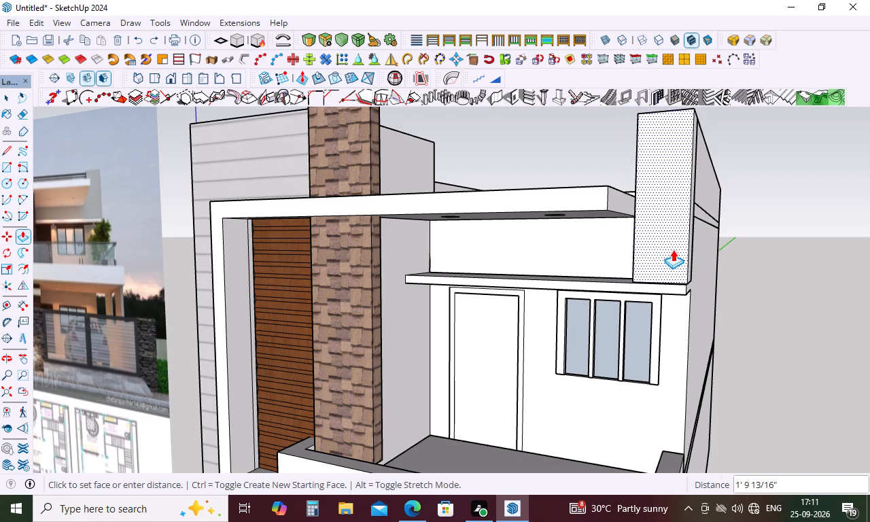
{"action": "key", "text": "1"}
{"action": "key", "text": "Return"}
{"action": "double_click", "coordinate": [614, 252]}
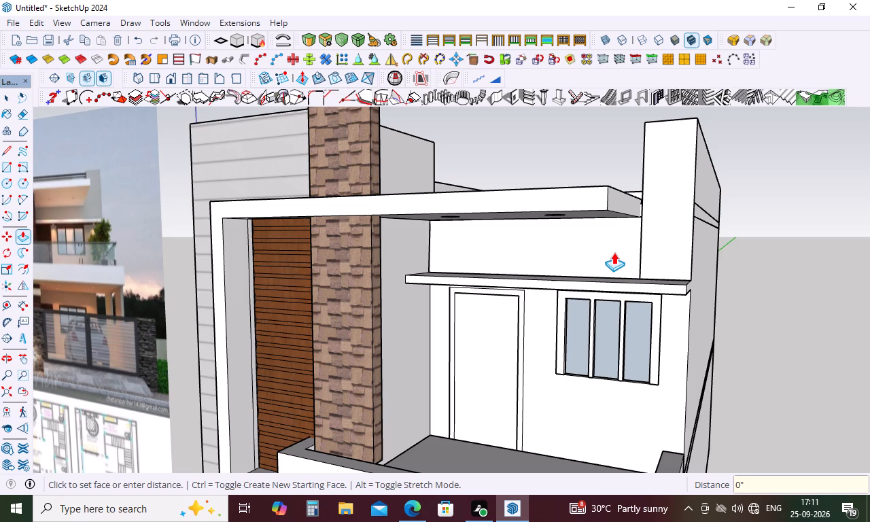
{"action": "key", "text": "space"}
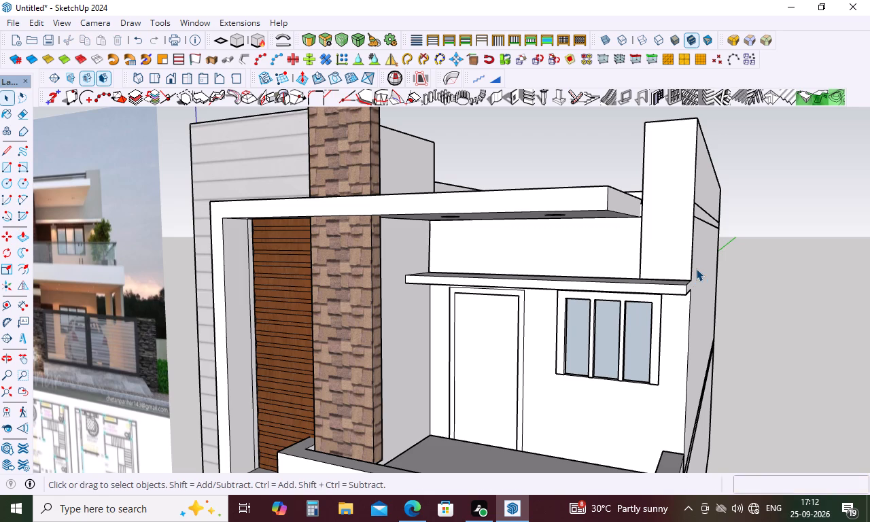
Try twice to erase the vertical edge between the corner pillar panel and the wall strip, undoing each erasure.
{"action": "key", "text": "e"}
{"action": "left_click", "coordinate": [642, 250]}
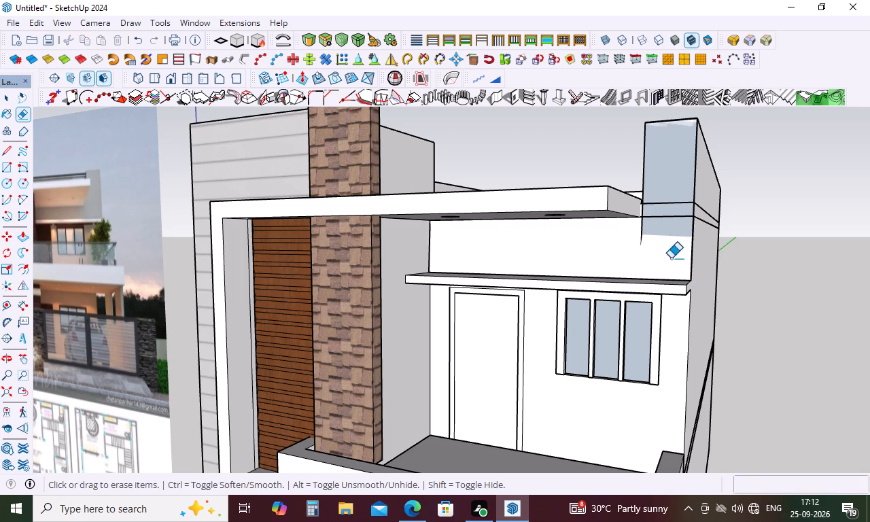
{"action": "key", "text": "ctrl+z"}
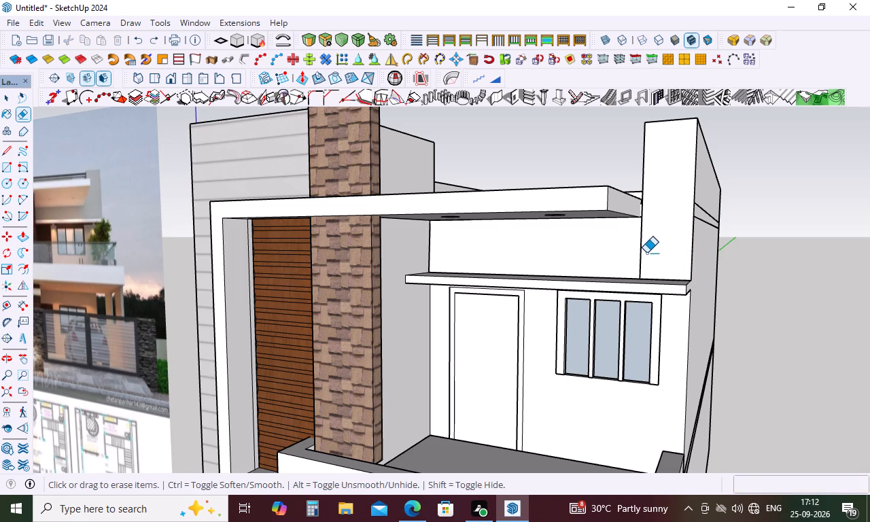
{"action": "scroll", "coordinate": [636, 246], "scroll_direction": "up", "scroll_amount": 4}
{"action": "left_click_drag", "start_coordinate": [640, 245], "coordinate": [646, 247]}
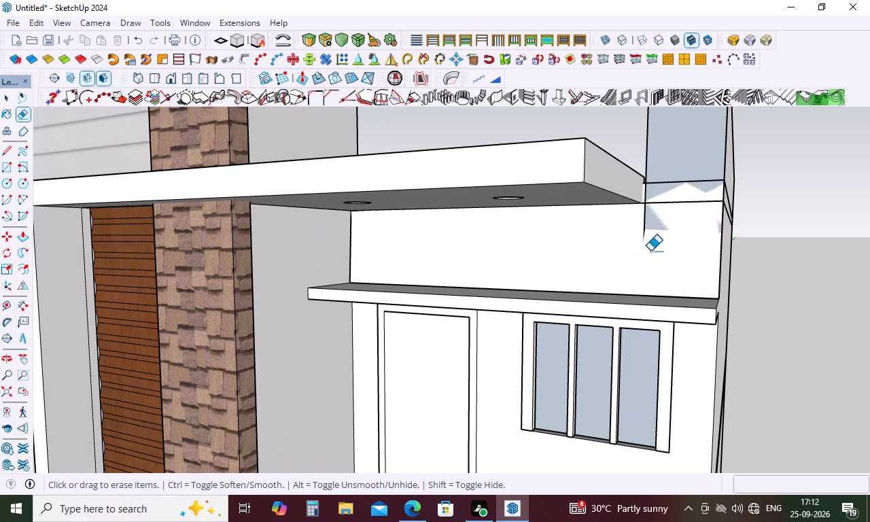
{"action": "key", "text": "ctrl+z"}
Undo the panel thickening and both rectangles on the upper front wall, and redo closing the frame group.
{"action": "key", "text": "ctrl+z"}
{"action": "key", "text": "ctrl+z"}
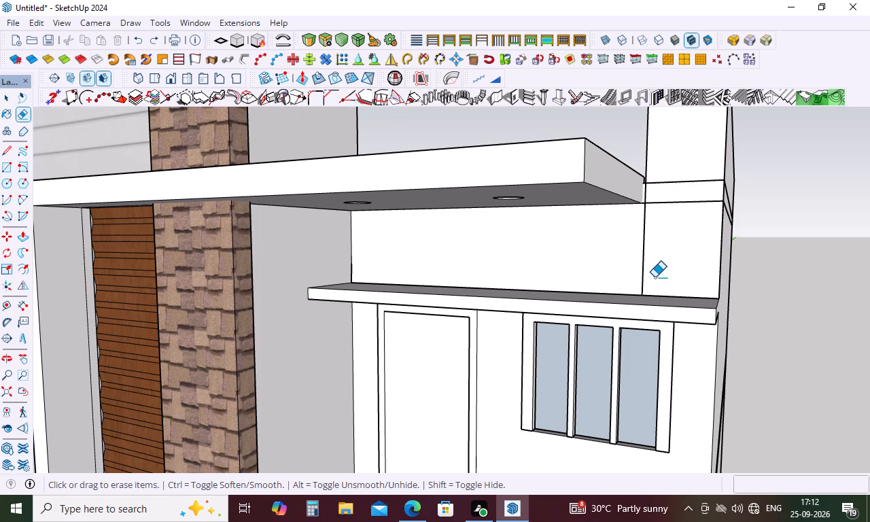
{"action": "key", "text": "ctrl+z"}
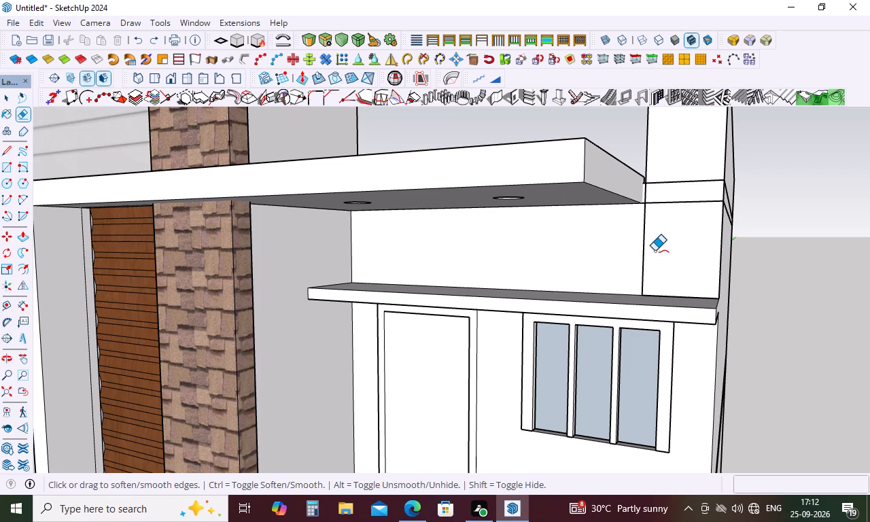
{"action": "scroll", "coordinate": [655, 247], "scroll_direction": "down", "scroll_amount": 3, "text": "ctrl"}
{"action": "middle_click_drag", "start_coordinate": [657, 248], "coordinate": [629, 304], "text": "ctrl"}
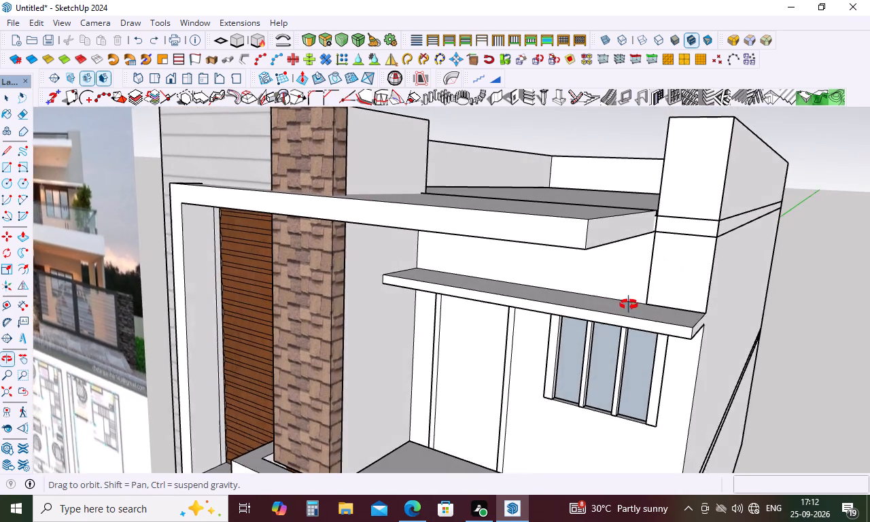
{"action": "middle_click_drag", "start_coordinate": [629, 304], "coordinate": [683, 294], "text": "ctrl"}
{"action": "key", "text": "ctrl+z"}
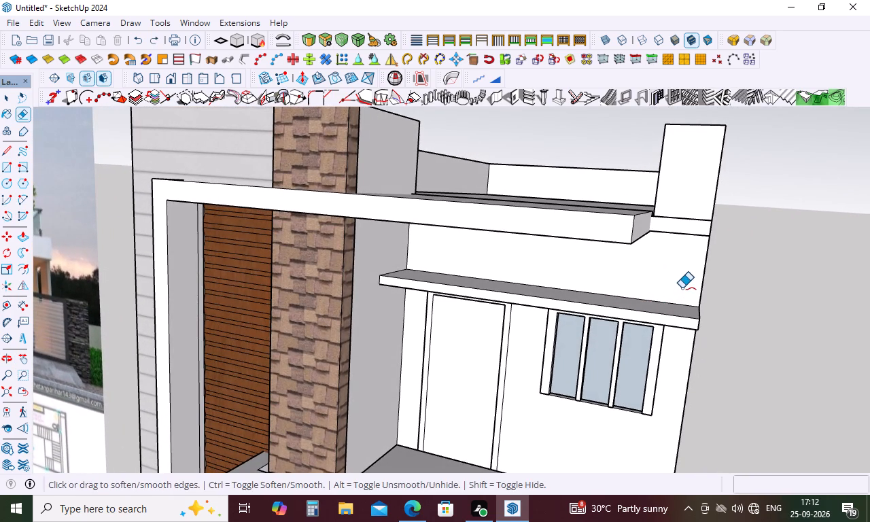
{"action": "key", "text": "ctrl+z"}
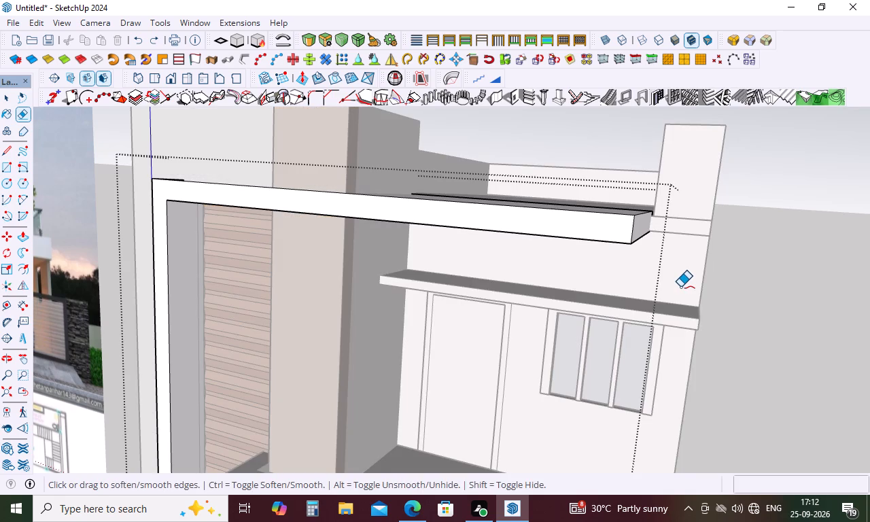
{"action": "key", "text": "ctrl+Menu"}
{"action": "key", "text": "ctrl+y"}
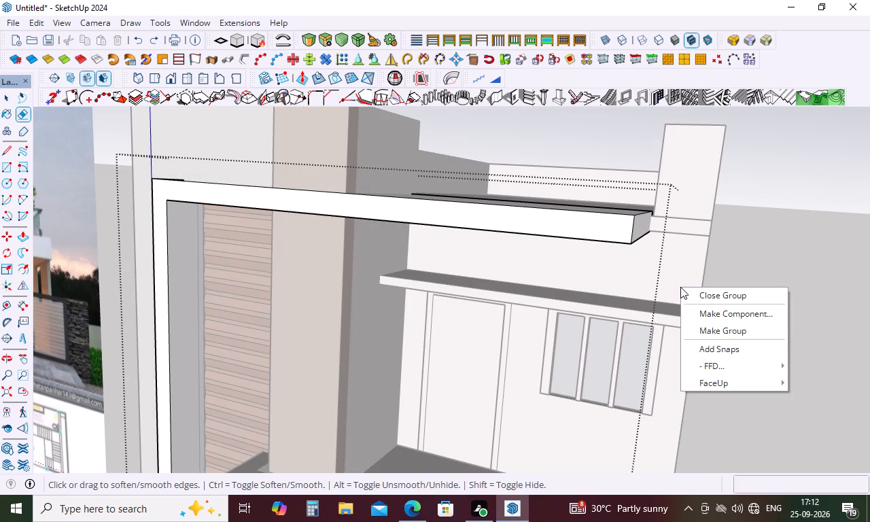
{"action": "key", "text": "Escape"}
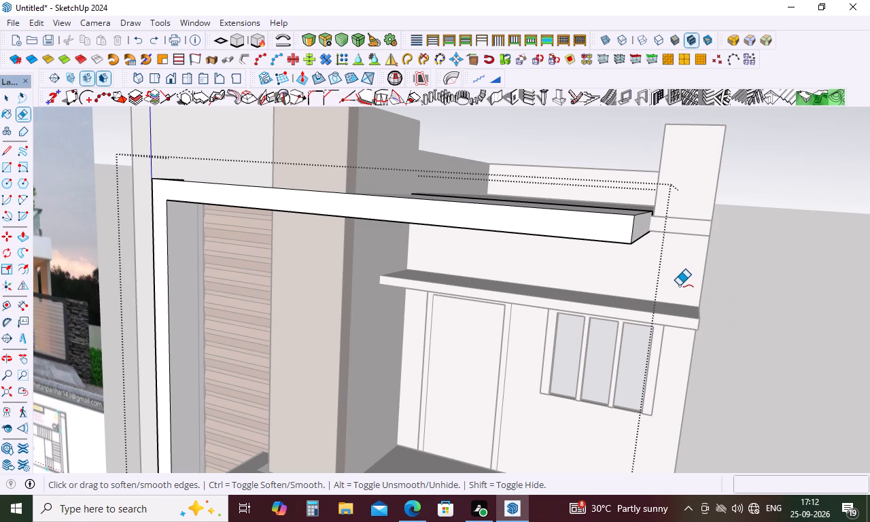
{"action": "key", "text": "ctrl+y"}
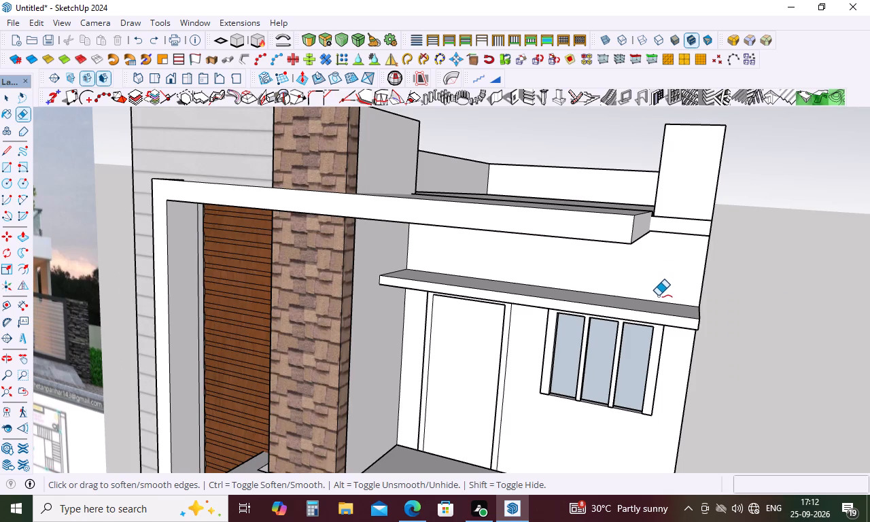
Draw a rectangle about 5' 10 7/16" by 1' 9 1/2" from the corner pillar's top down to the sunshade's rear corner.
{"action": "middle_click_drag", "start_coordinate": [657, 290], "coordinate": [716, 295]}
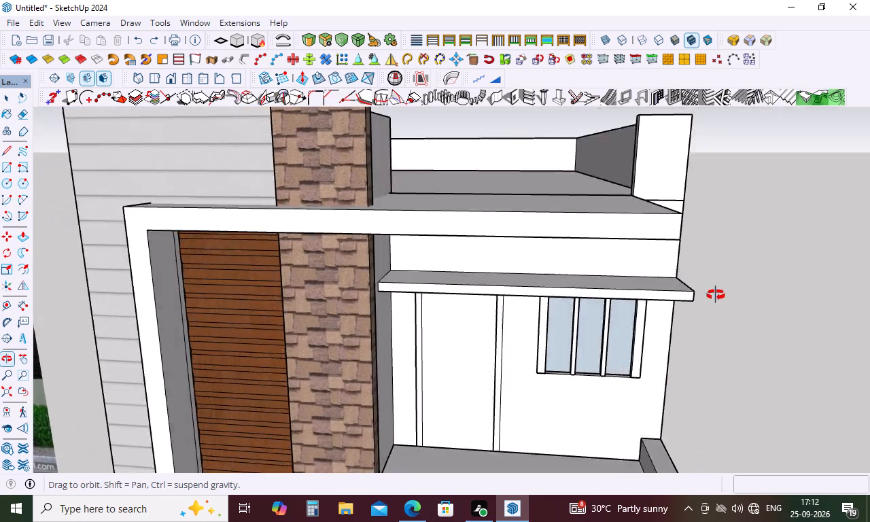
{"action": "middle_click_drag", "start_coordinate": [716, 295], "coordinate": [621, 259]}
{"action": "key", "text": "Escape"}
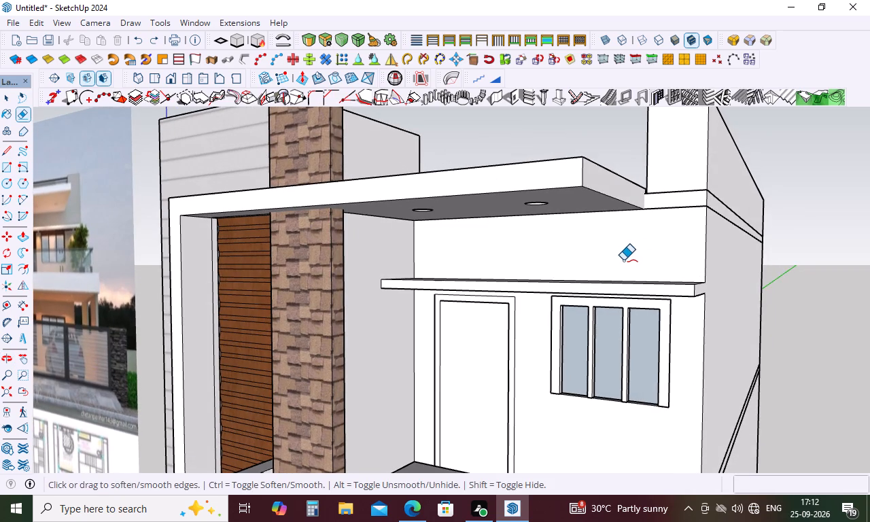
{"action": "key", "text": "r"}
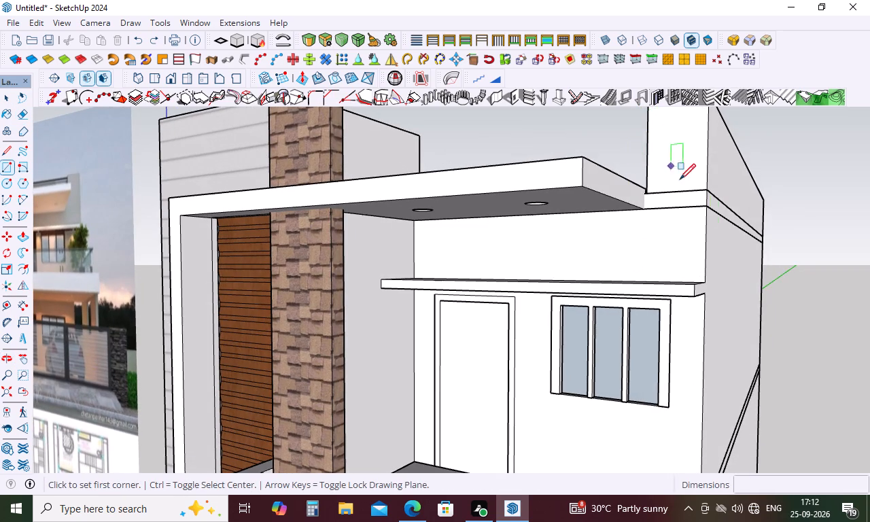
{"action": "scroll", "coordinate": [704, 224], "scroll_direction": "down", "scroll_amount": 3}
{"action": "left_click", "coordinate": [660, 125]}
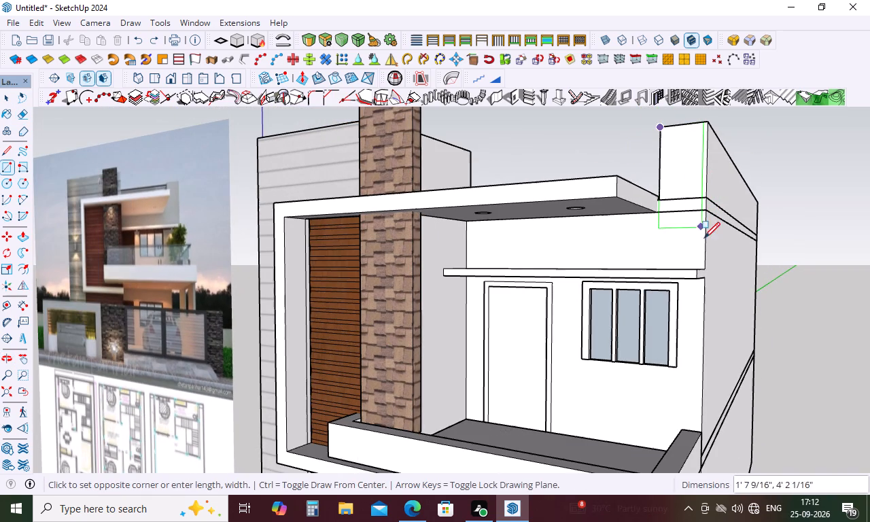
{"action": "scroll", "coordinate": [706, 263], "scroll_direction": "up", "scroll_amount": 3}
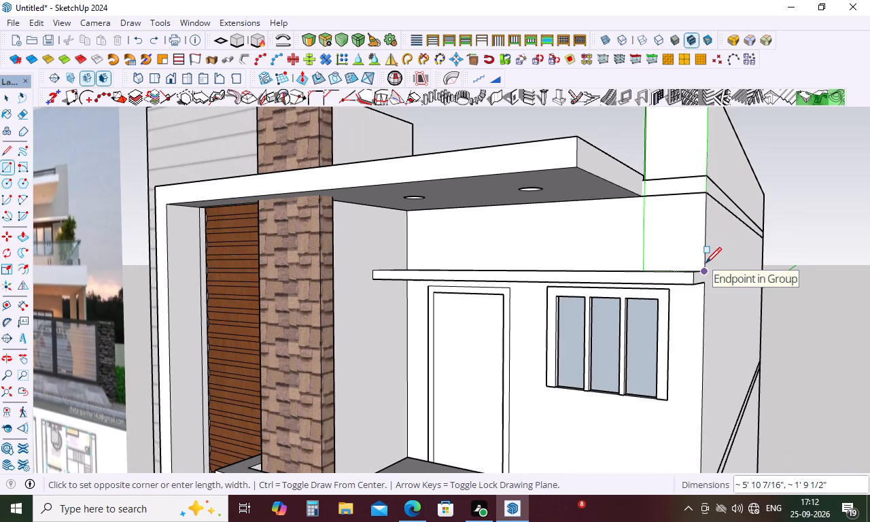
{"action": "scroll", "coordinate": [706, 263], "scroll_direction": "up", "scroll_amount": 3}
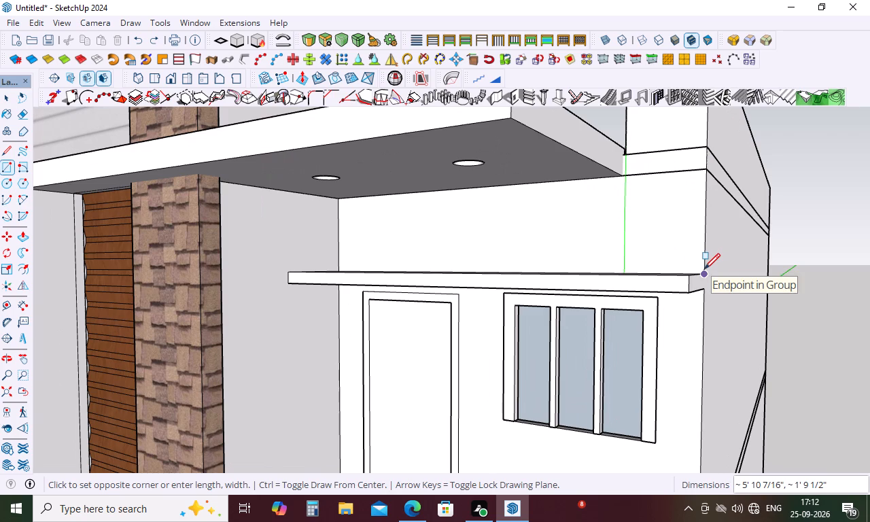
{"action": "left_click", "coordinate": [704, 270]}
{"action": "key", "text": "space"}
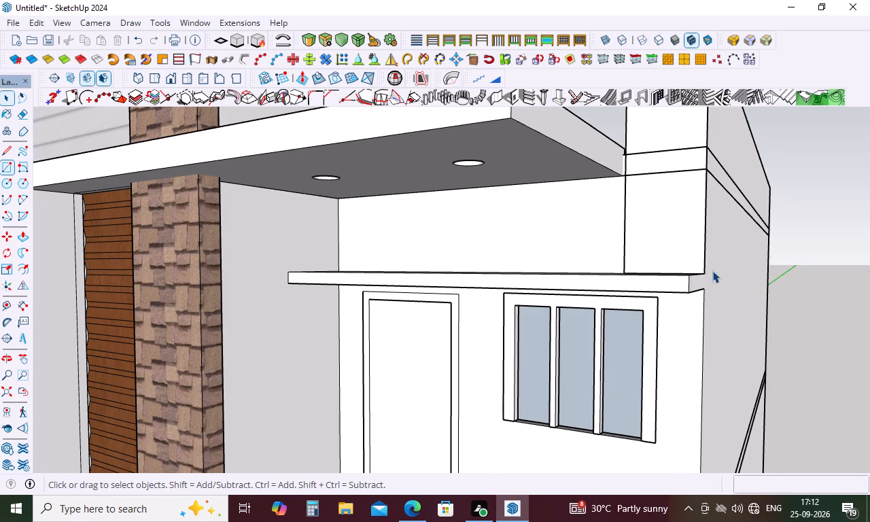
Push/pull the rectangle on the corner pillar's front face 1" outward.
{"action": "type", "text": "p"}
{"action": "left_click", "coordinate": [686, 241]}
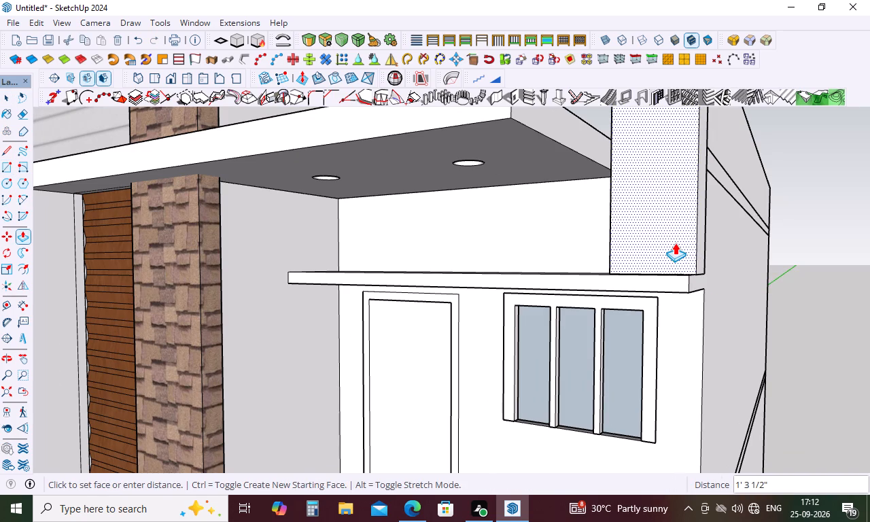
{"action": "key", "text": "1"}
{"action": "key", "text": "Return"}
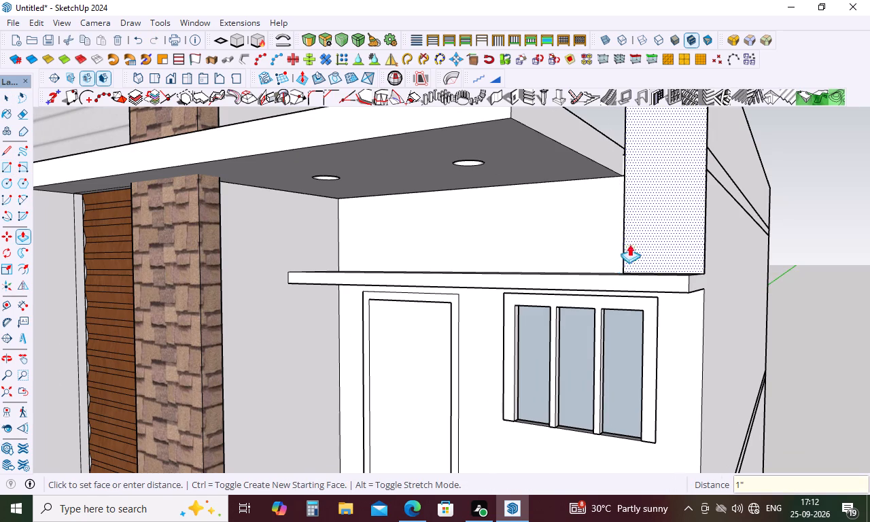
{"action": "middle_click_drag", "start_coordinate": [645, 206], "coordinate": [710, 262]}
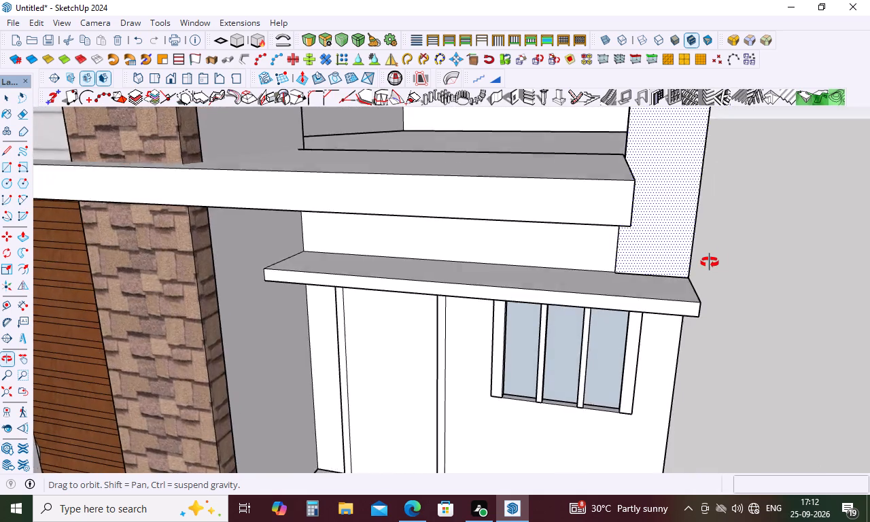
{"action": "middle_click_drag", "start_coordinate": [710, 262], "coordinate": [701, 236]}
Draw a rectangle about 2' 4 3/16" by 10' 11" above the sunshade, from its rear inner corner to the corner pillar's outer edge.
{"action": "key", "text": "r"}
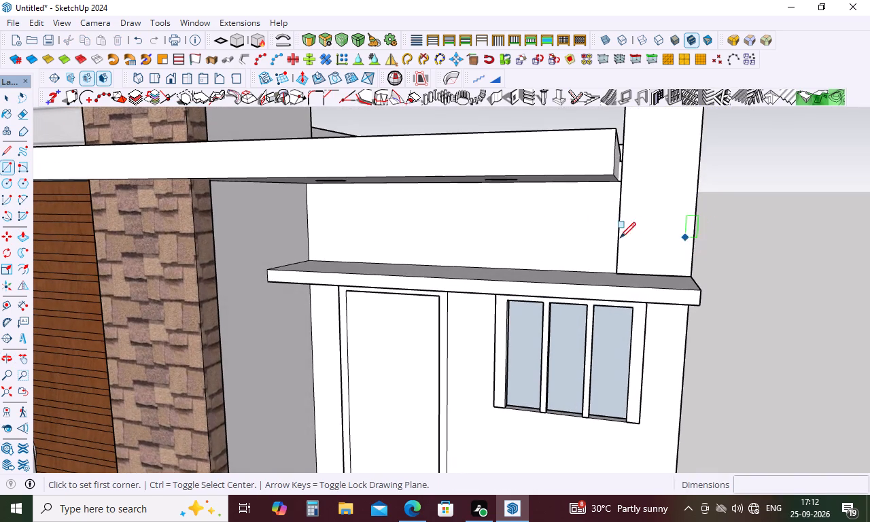
{"action": "middle_click_drag", "start_coordinate": [336, 184], "coordinate": [326, 123]}
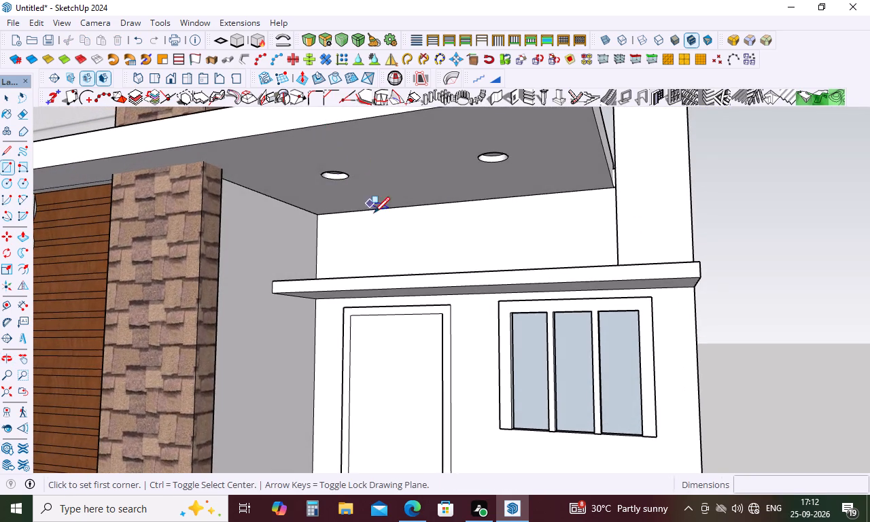
{"action": "scroll", "coordinate": [329, 215], "scroll_direction": "up", "scroll_amount": 4}
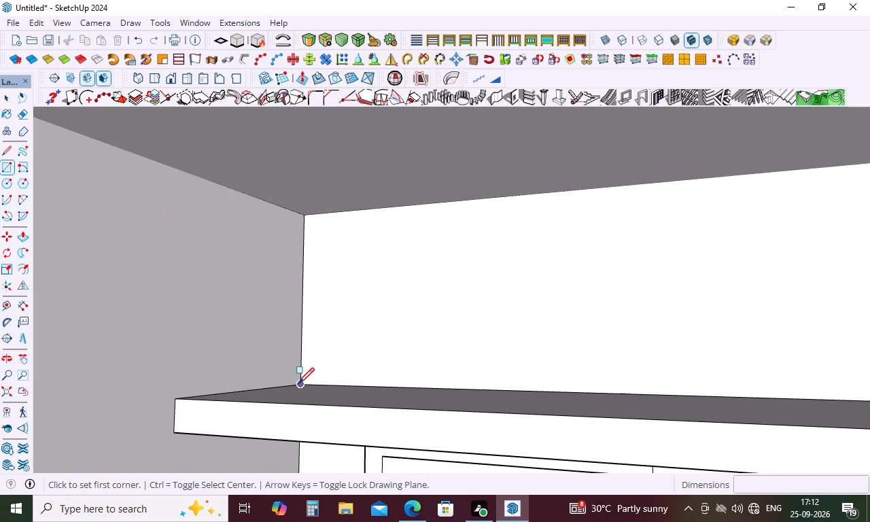
{"action": "left_click", "coordinate": [298, 383]}
{"action": "scroll", "coordinate": [363, 348], "scroll_direction": "down", "scroll_amount": 9}
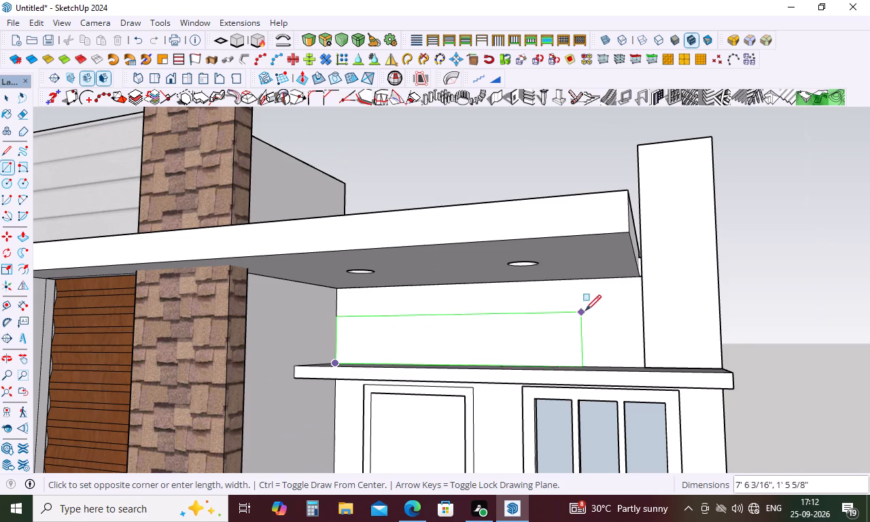
{"action": "left_click", "coordinate": [717, 274]}
{"action": "key", "text": "space"}
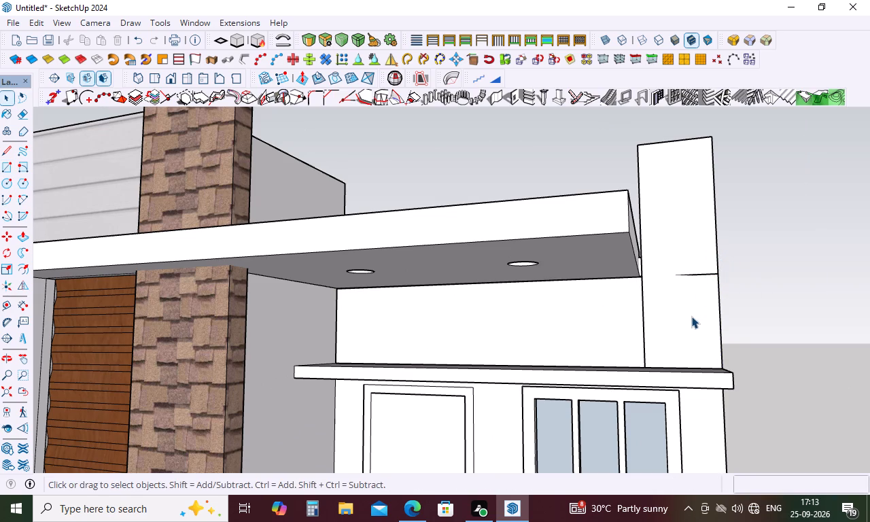
Push/pull the wall strip between the sunshade and the roof slab 1" outward.
{"action": "key", "text": "p"}
{"action": "left_click", "coordinate": [689, 318]}
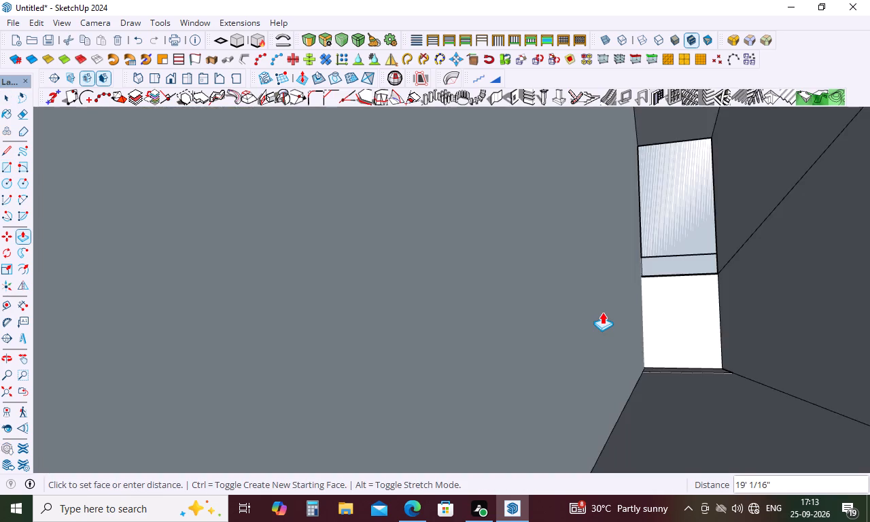
{"action": "key", "text": "Escape"}
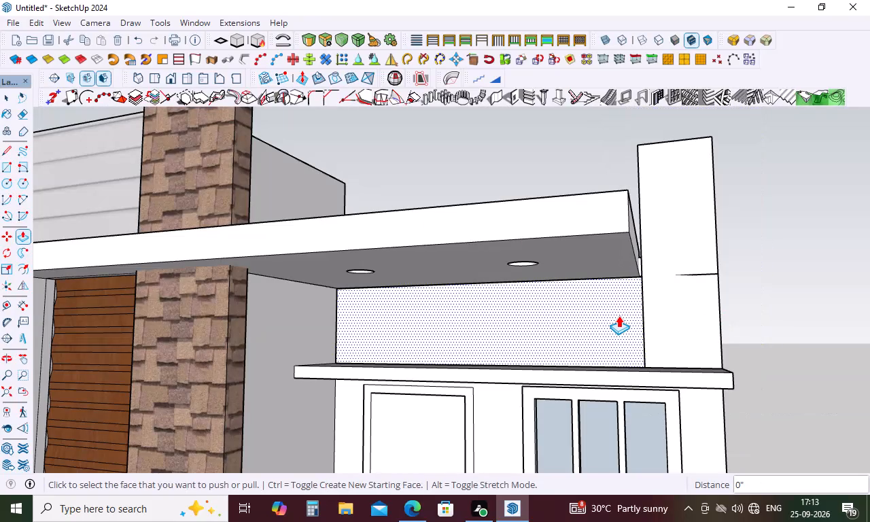
{"action": "left_click", "coordinate": [619, 315]}
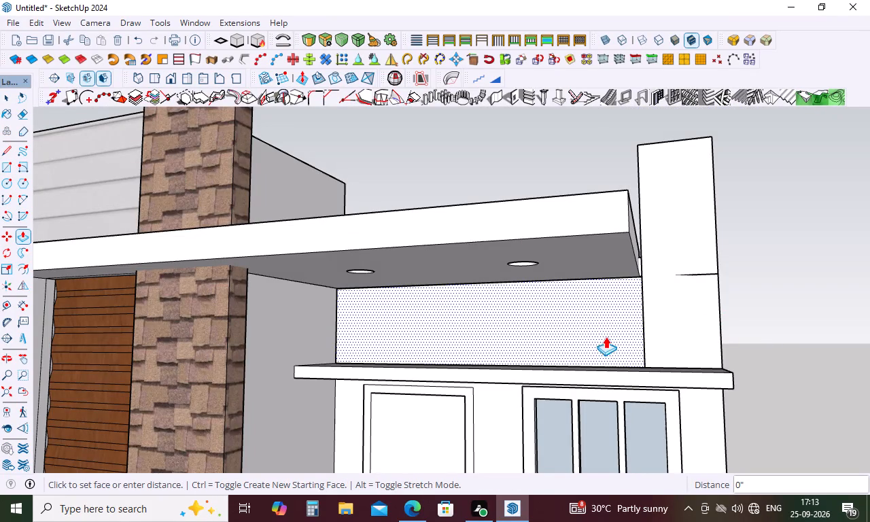
{"action": "scroll", "coordinate": [640, 302], "scroll_direction": "down", "scroll_amount": 4}
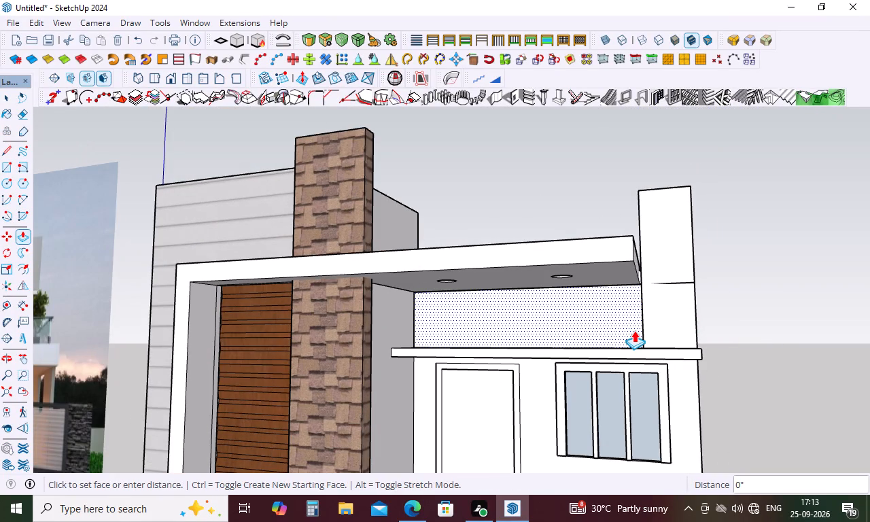
{"action": "middle_click_drag", "start_coordinate": [634, 285], "coordinate": [634, 338]}
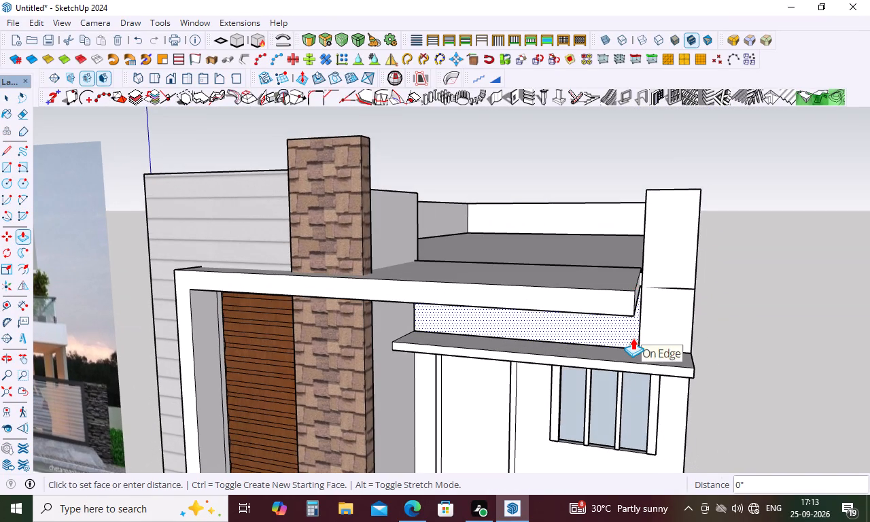
{"action": "left_click", "coordinate": [625, 324]}
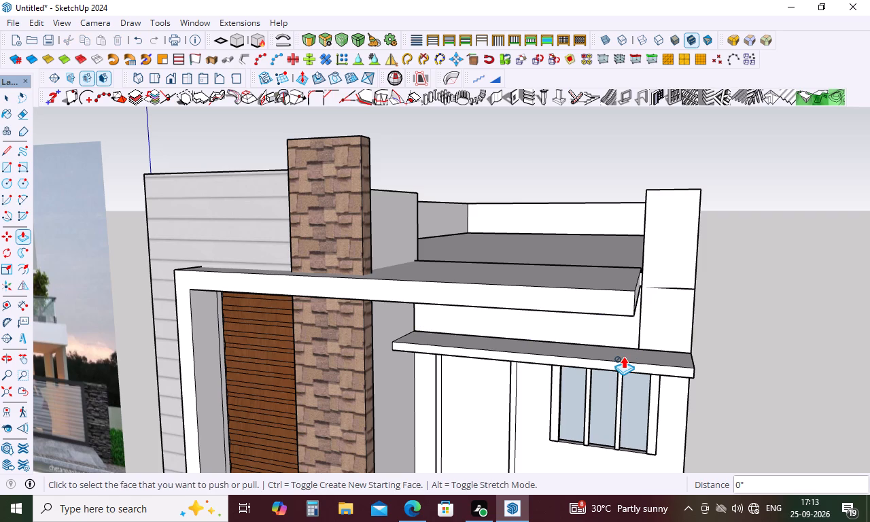
{"action": "left_click", "coordinate": [604, 325]}
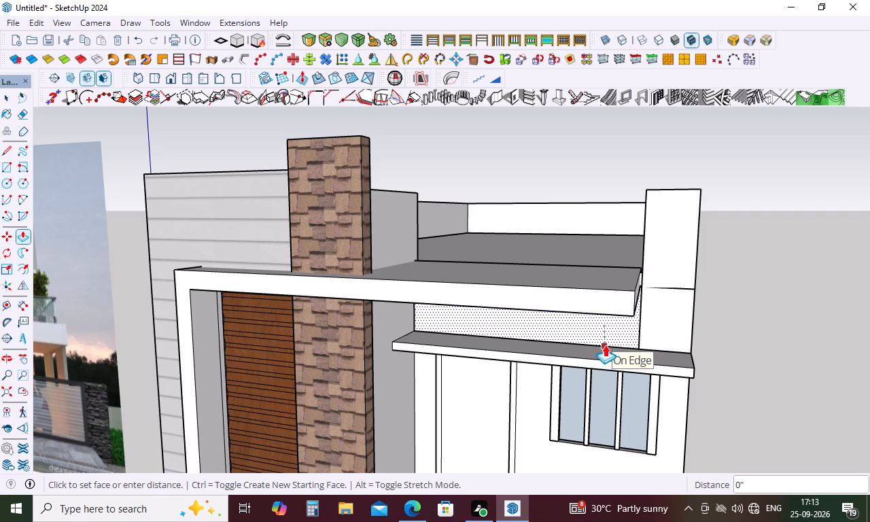
{"action": "key", "text": "1"}
{"action": "key", "text": "Return"}
{"action": "key", "text": "space"}
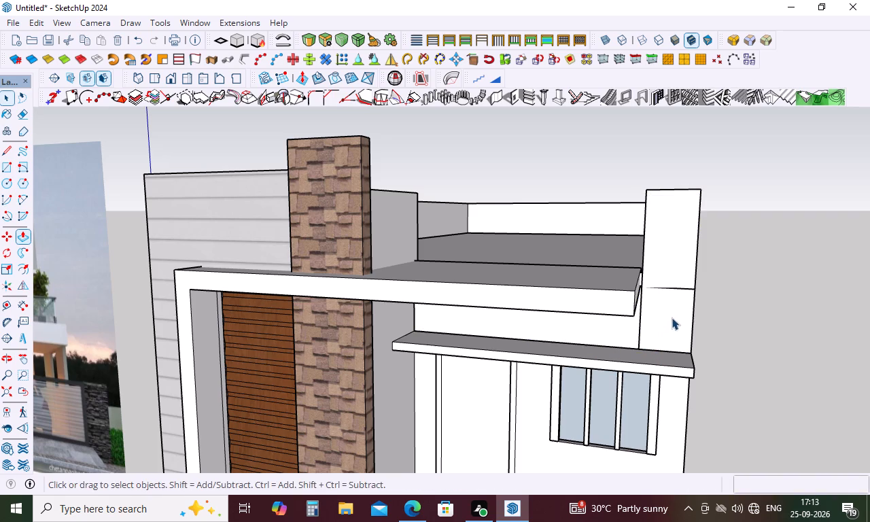
Push/pull the corner pillar panel another 1" outward and repeat the same distance on the adjoining wall strip above the sunshade.
{"action": "middle_click_drag", "start_coordinate": [672, 317], "coordinate": [434, 315]}
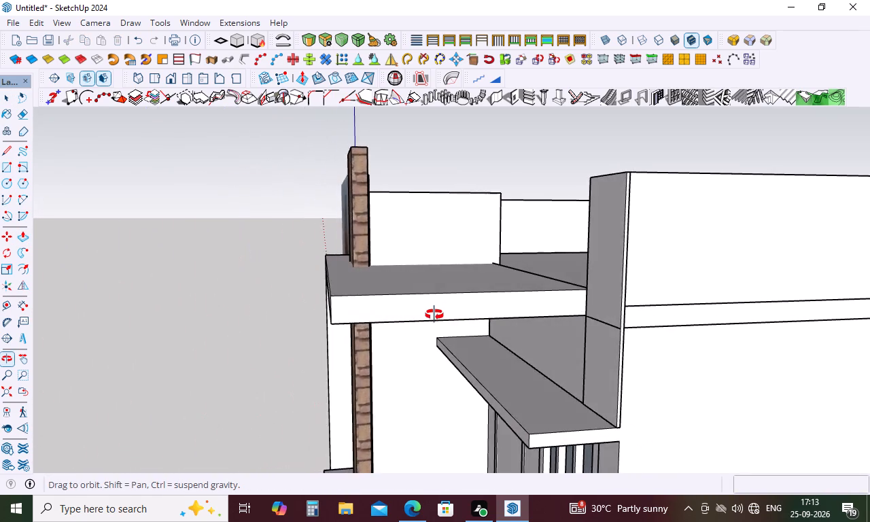
{"action": "middle_click_drag", "start_coordinate": [434, 315], "coordinate": [714, 333]}
{"action": "scroll", "coordinate": [661, 317], "scroll_direction": "up", "scroll_amount": 4}
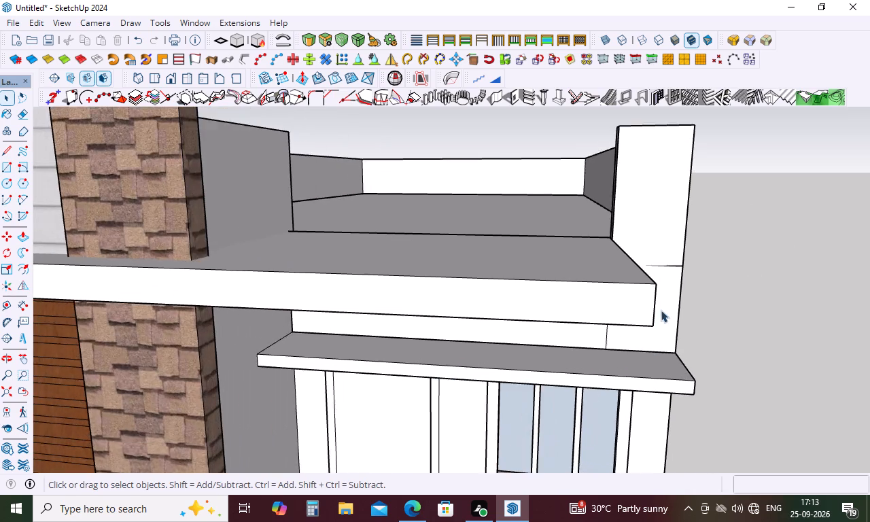
{"action": "middle_click_drag", "start_coordinate": [661, 310], "coordinate": [505, 265]}
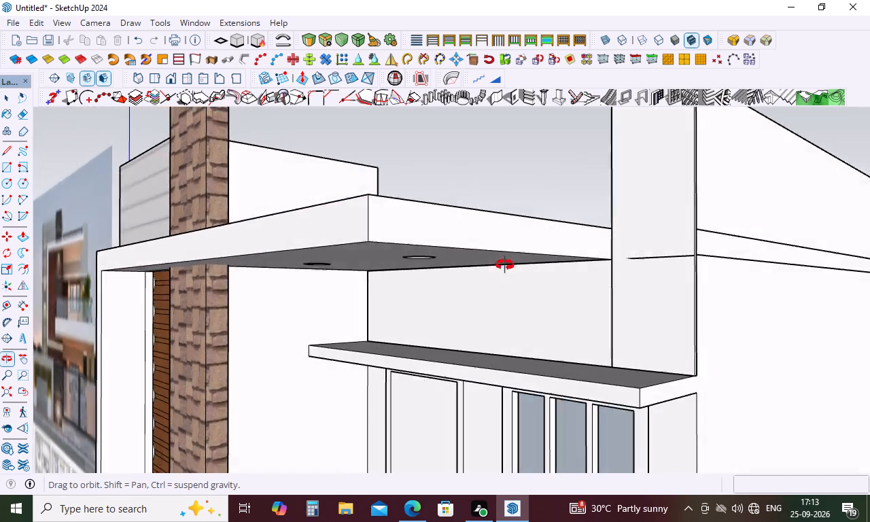
{"action": "middle_click_drag", "start_coordinate": [505, 265], "coordinate": [576, 280]}
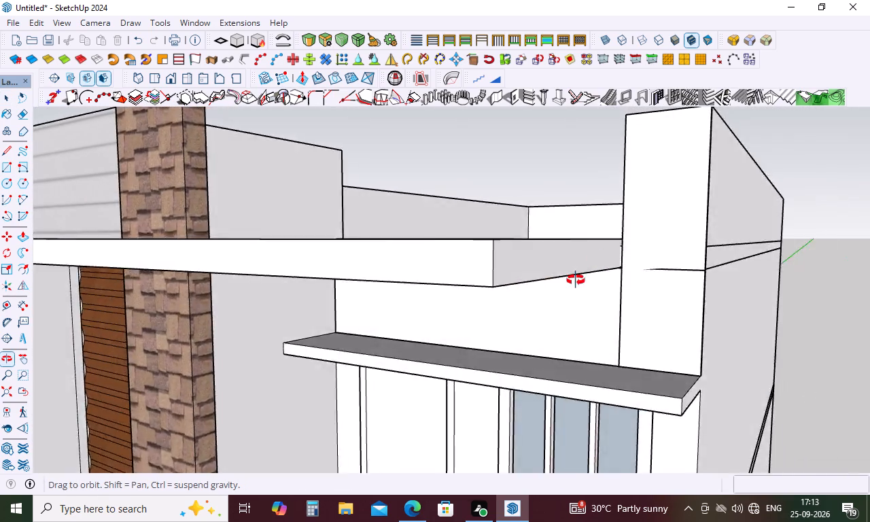
{"action": "middle_click_drag", "start_coordinate": [576, 280], "coordinate": [619, 252]}
{"action": "key", "text": "p"}
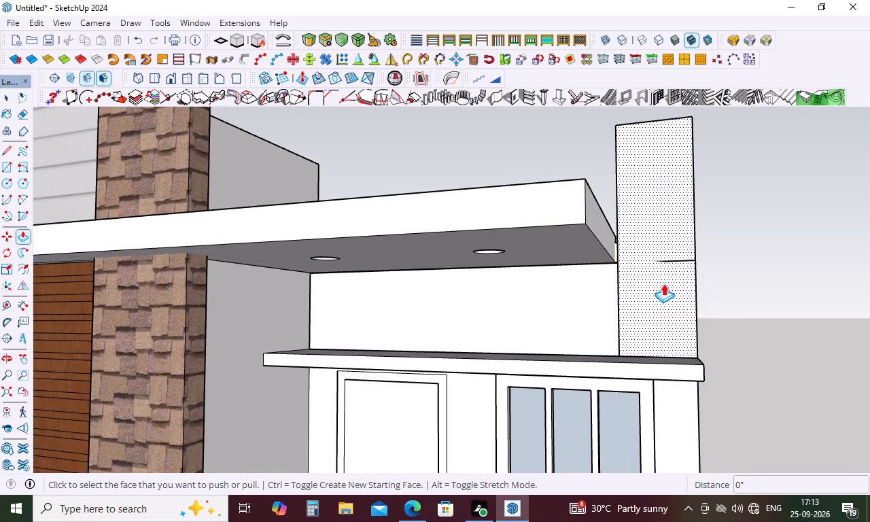
{"action": "left_click", "coordinate": [663, 283]}
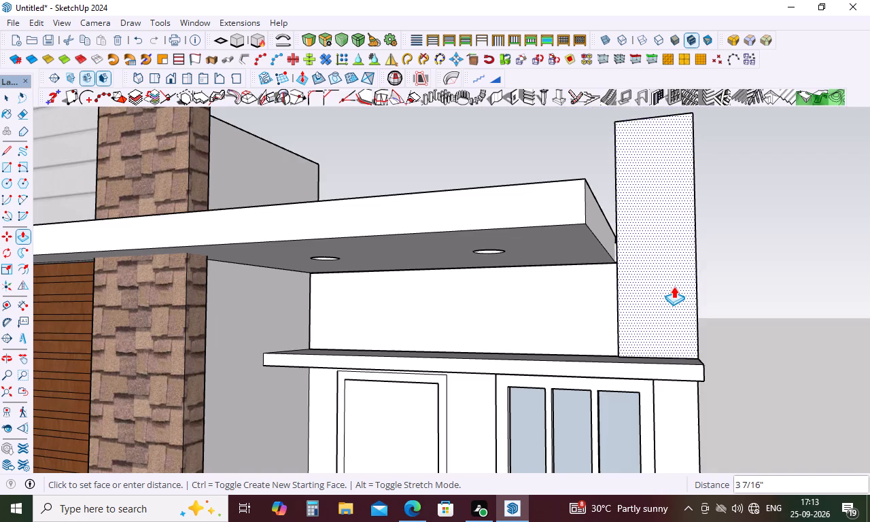
{"action": "key", "text": "1"}
{"action": "key", "text": "Return"}
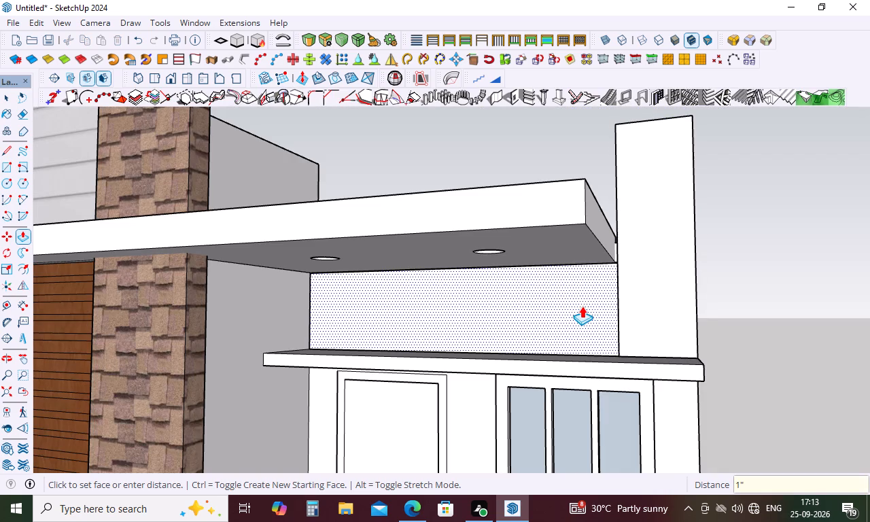
{"action": "double_click", "coordinate": [582, 306]}
{"action": "key", "text": "space"}
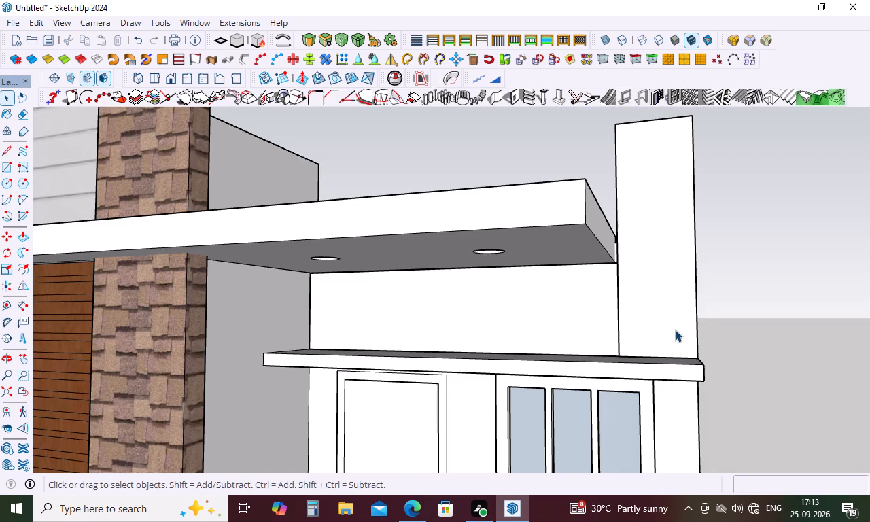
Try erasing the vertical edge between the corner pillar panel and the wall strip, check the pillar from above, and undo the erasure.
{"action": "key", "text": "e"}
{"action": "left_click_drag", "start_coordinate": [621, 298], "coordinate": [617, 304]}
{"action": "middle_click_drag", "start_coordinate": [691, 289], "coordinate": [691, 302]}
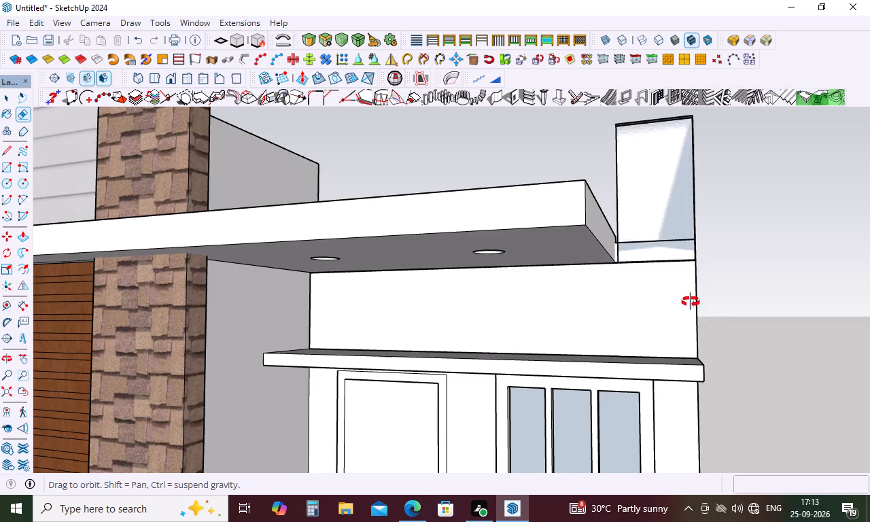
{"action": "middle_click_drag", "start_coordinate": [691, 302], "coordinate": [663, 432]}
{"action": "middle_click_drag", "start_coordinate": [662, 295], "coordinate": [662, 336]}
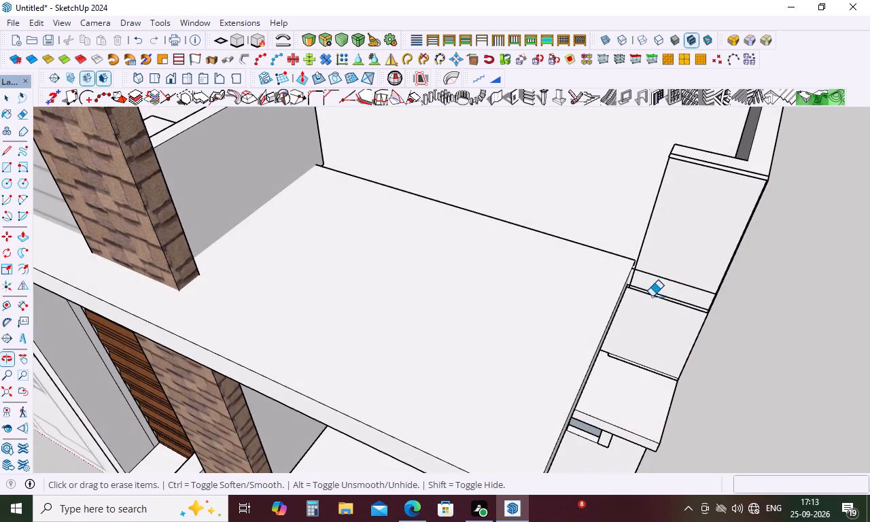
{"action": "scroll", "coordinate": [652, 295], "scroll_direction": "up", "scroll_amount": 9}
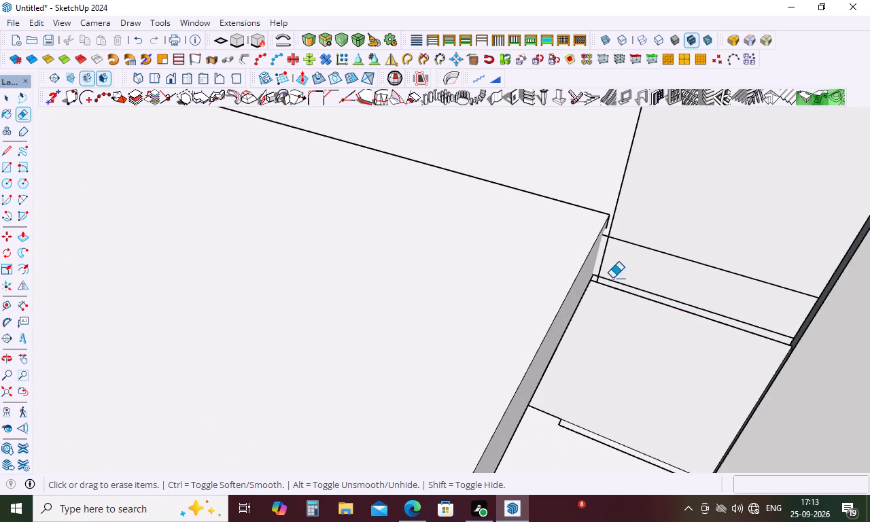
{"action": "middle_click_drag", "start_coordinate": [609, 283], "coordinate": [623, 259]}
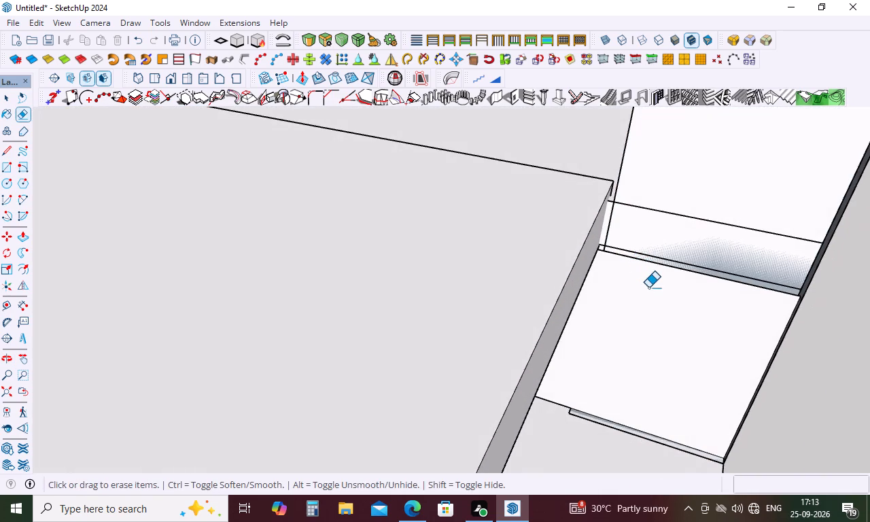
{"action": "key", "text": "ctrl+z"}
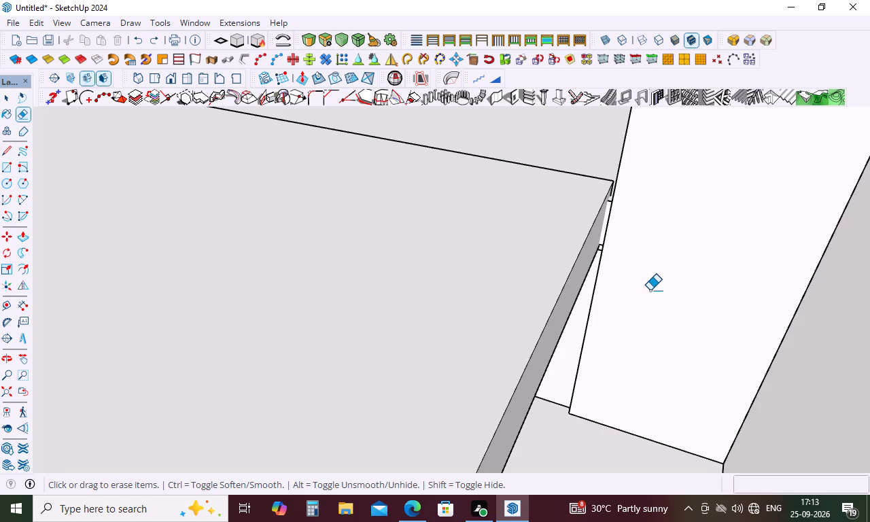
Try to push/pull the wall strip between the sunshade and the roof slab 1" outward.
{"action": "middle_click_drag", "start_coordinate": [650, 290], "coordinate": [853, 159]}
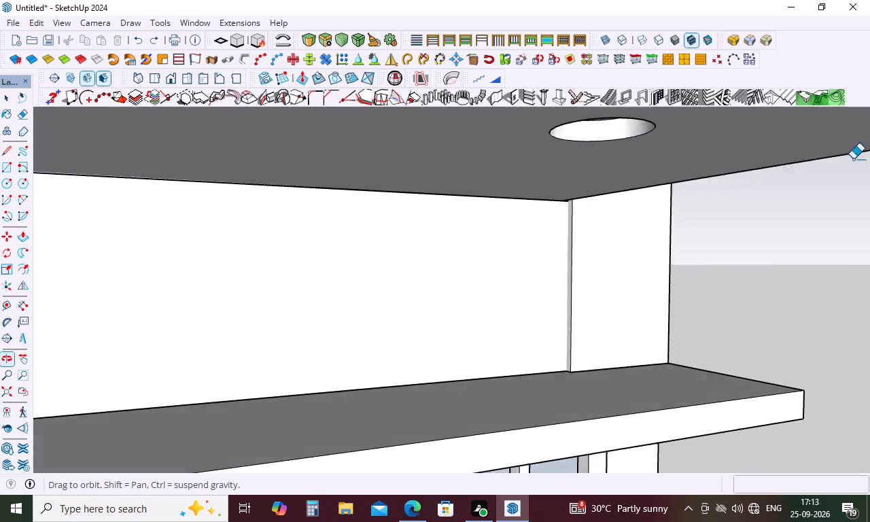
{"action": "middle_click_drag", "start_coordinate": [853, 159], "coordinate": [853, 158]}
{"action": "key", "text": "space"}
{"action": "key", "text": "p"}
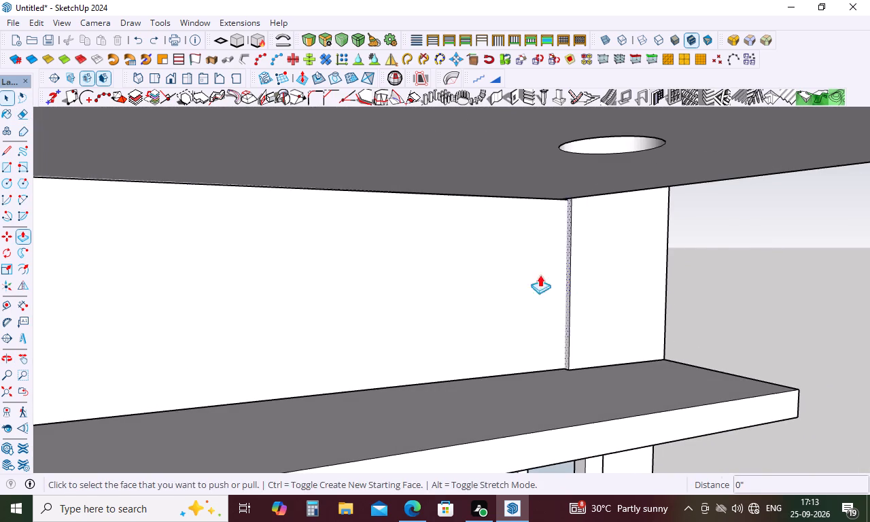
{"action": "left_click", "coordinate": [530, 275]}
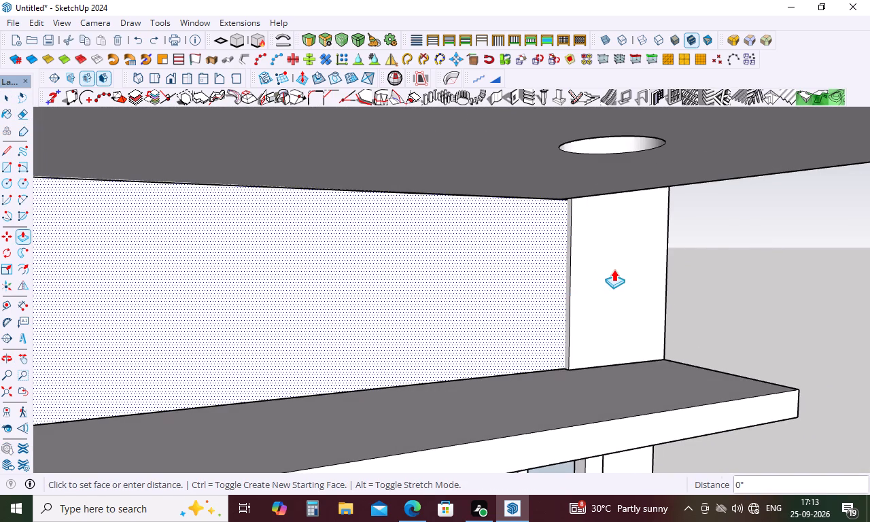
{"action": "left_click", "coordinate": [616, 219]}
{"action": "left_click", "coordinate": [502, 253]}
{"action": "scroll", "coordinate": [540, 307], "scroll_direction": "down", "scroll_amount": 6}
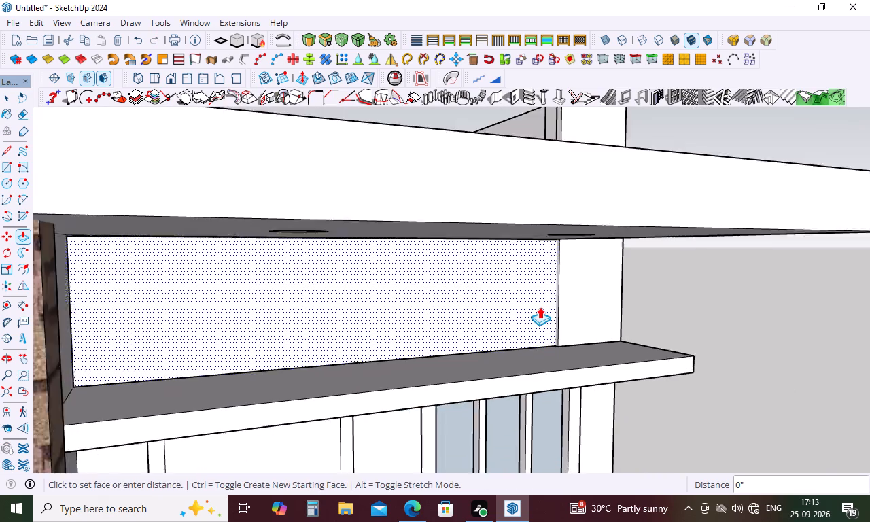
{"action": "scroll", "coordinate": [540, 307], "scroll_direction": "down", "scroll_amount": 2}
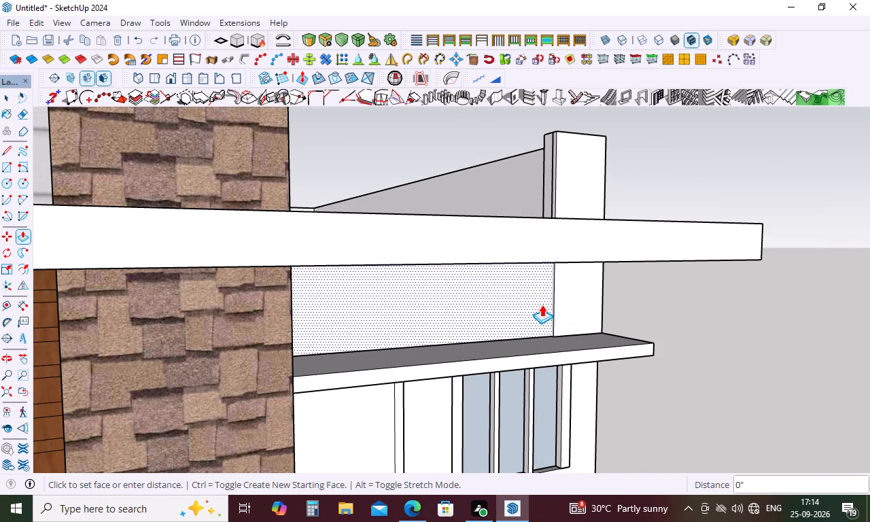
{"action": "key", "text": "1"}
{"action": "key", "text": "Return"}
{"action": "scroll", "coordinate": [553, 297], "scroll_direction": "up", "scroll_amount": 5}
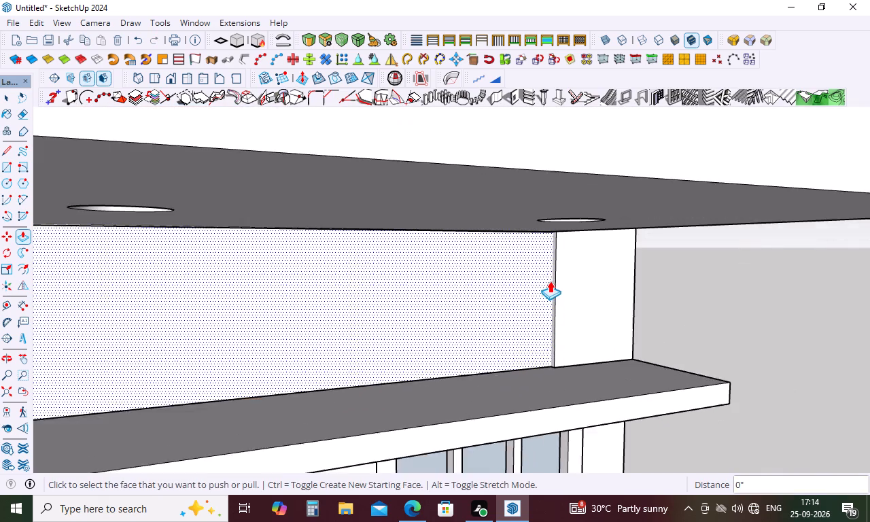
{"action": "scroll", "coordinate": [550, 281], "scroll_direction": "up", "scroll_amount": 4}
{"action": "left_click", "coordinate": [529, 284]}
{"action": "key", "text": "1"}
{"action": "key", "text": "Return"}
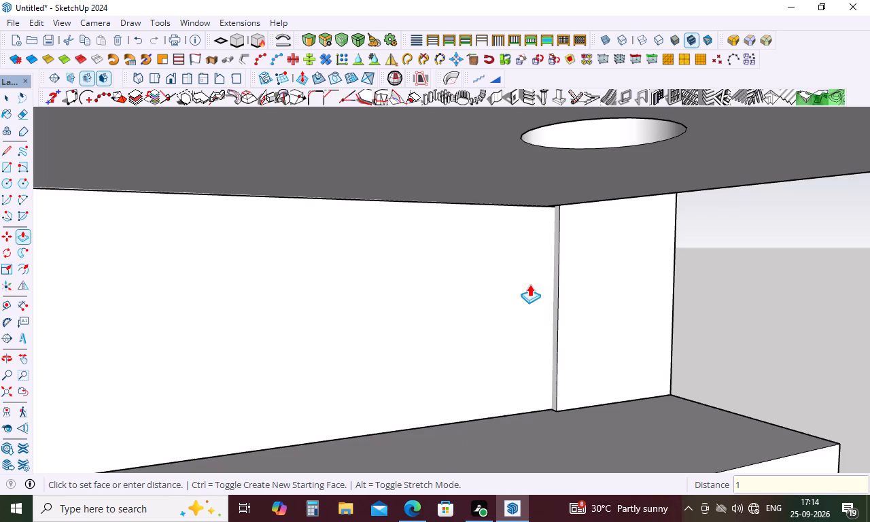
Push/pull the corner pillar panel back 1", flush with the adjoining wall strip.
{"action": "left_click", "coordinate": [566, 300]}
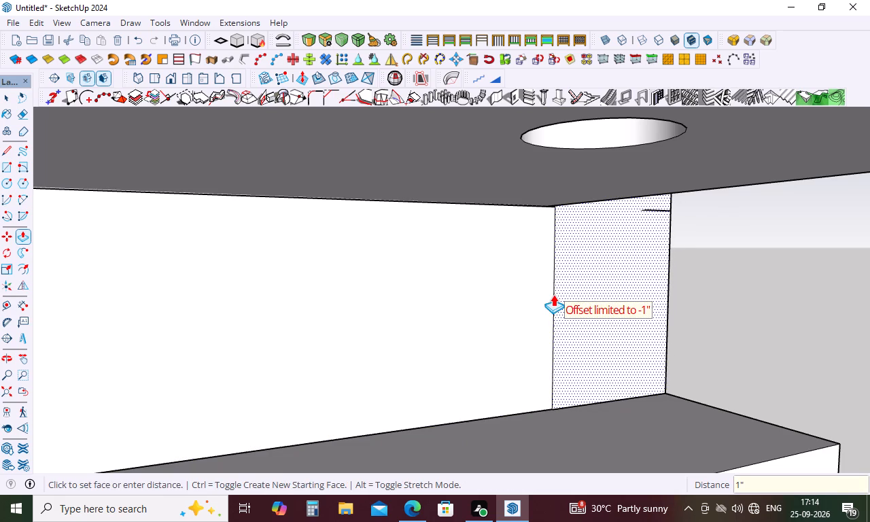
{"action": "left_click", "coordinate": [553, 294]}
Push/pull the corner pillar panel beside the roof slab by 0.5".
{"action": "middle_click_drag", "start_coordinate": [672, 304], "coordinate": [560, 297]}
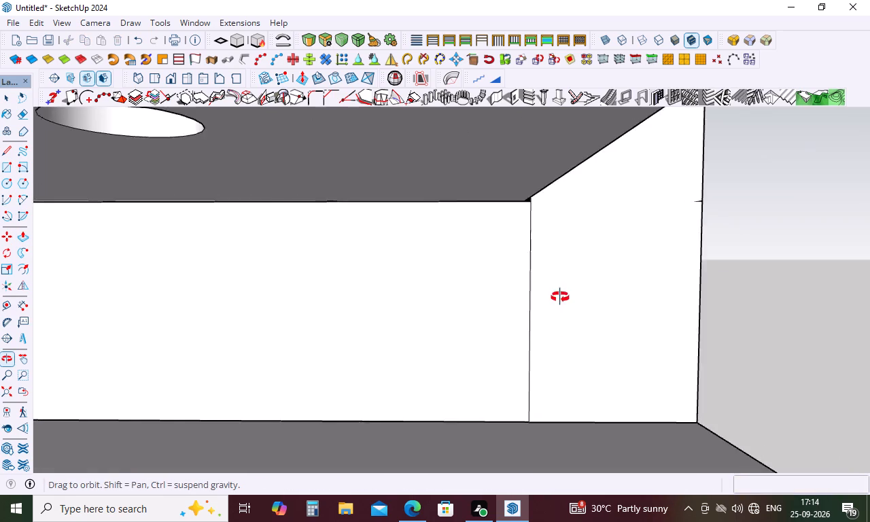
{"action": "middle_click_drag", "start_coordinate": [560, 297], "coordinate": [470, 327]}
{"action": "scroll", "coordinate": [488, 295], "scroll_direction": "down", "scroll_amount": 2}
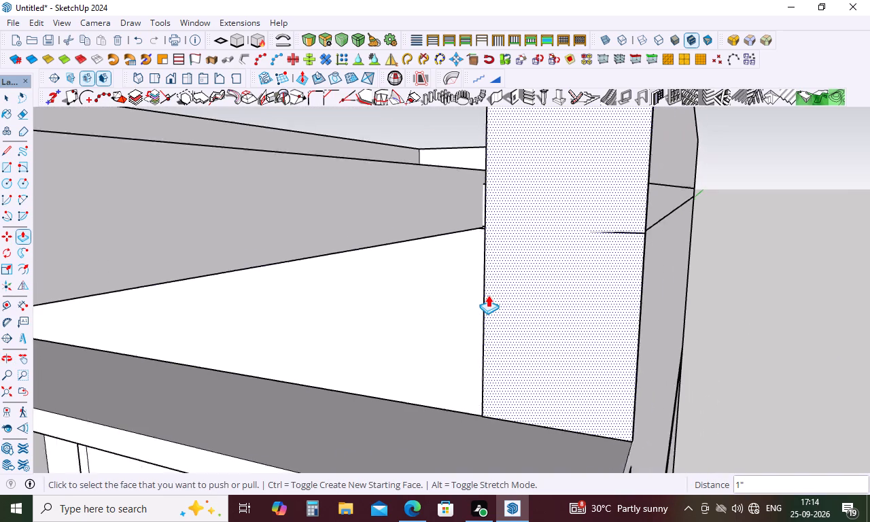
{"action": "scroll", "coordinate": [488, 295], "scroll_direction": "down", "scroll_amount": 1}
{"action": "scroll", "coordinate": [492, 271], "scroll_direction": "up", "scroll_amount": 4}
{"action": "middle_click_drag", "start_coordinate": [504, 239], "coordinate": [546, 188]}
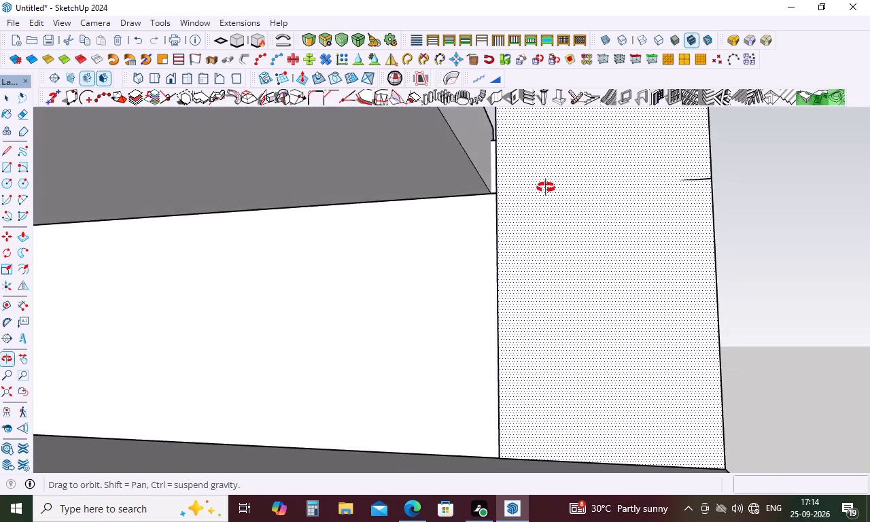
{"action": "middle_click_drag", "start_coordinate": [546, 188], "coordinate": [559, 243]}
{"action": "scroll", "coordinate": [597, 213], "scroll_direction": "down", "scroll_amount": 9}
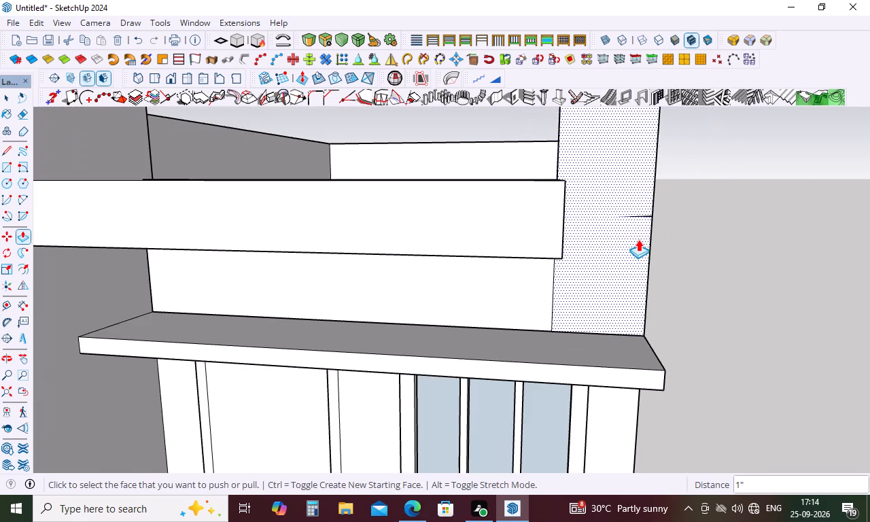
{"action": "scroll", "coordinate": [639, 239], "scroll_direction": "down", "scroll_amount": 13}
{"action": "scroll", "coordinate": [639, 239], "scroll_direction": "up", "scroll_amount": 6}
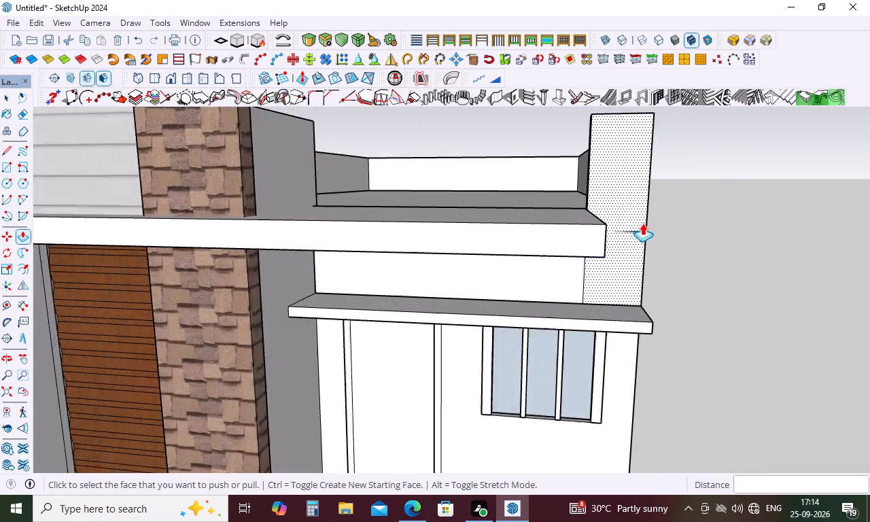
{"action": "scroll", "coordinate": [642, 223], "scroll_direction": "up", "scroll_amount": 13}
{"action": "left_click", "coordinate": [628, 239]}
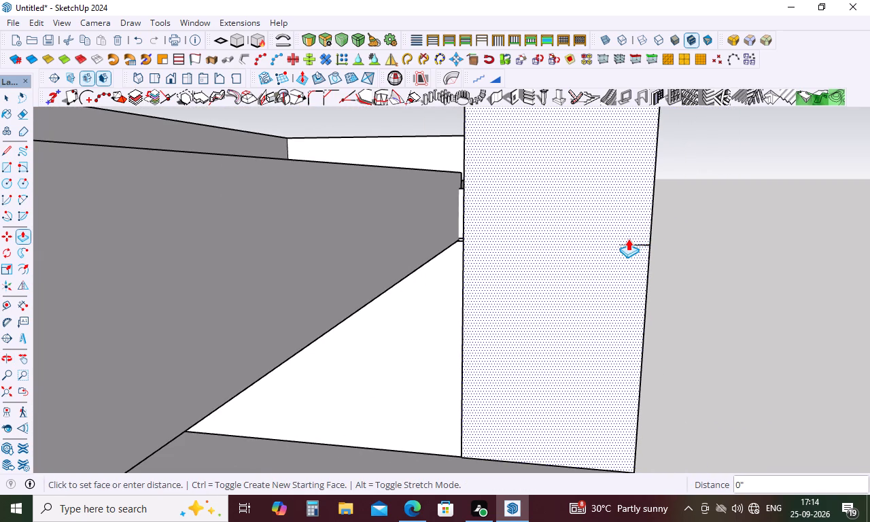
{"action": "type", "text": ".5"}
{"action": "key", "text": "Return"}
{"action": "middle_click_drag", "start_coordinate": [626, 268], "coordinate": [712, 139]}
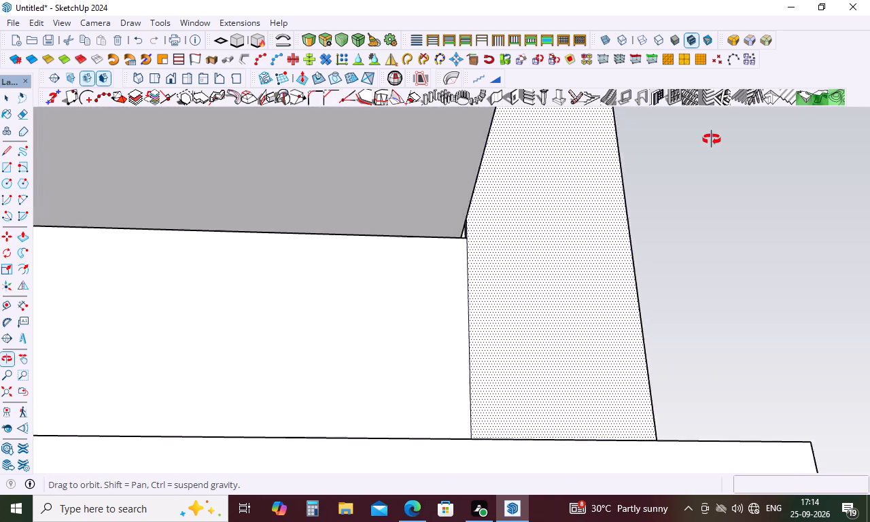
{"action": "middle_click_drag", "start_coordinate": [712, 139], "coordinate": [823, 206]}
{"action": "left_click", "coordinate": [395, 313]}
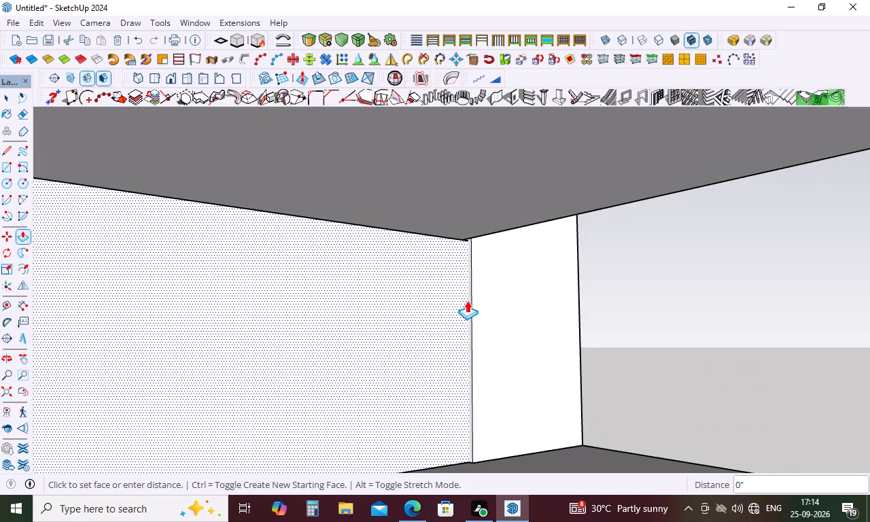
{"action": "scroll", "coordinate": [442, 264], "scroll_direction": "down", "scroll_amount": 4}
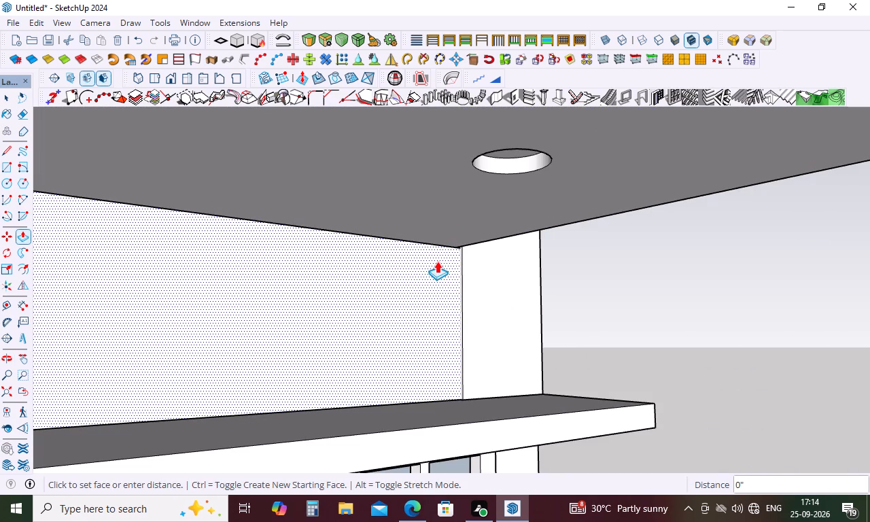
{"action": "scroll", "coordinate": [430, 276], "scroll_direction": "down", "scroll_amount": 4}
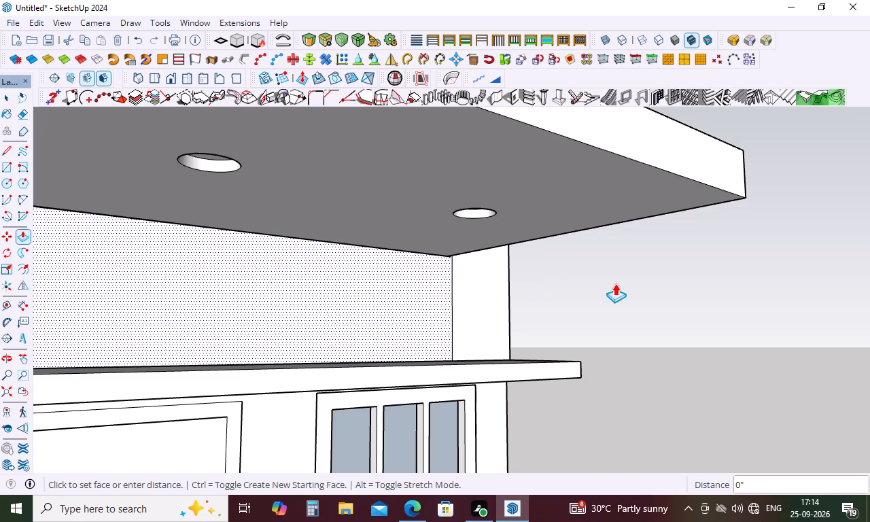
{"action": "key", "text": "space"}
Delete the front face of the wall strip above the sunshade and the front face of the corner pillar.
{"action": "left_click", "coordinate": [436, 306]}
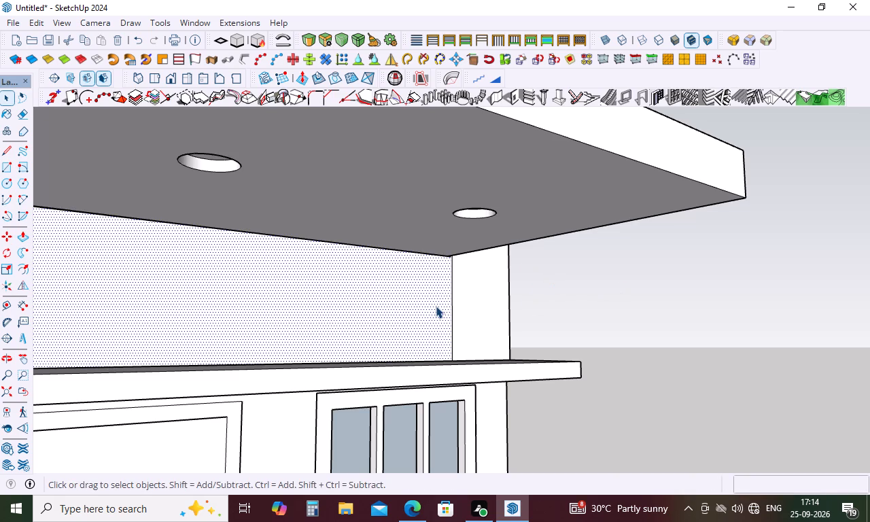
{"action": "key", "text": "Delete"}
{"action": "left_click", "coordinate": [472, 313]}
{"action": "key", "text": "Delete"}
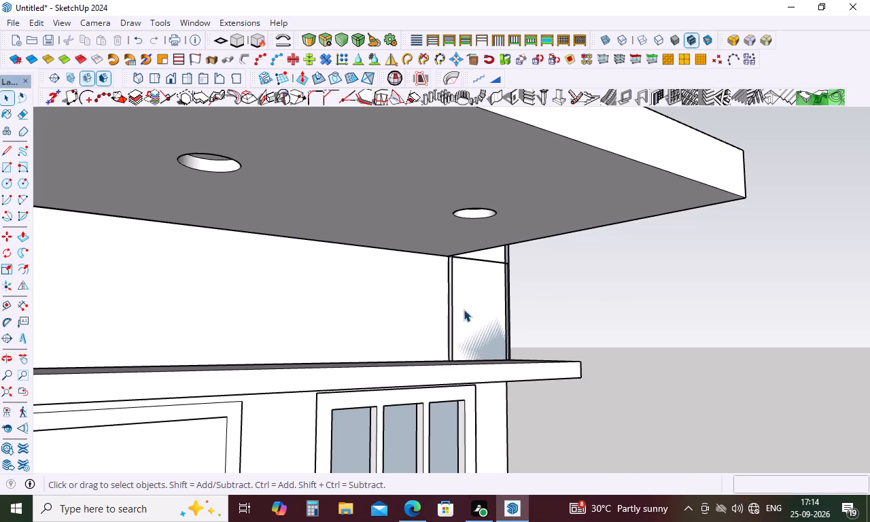
Undo the face deletions and all the panel push/pulls on the corner pillar and wall strip, restoring one step undone too far.
{"action": "middle_click_drag", "start_coordinate": [464, 309], "coordinate": [362, 336]}
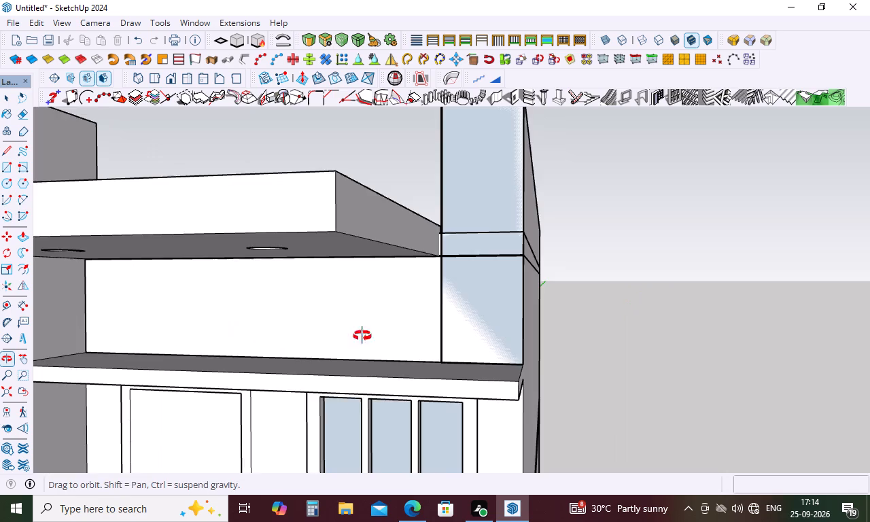
{"action": "middle_click_drag", "start_coordinate": [362, 336], "coordinate": [441, 321]}
{"action": "scroll", "coordinate": [298, 317], "scroll_direction": "down", "scroll_amount": 5}
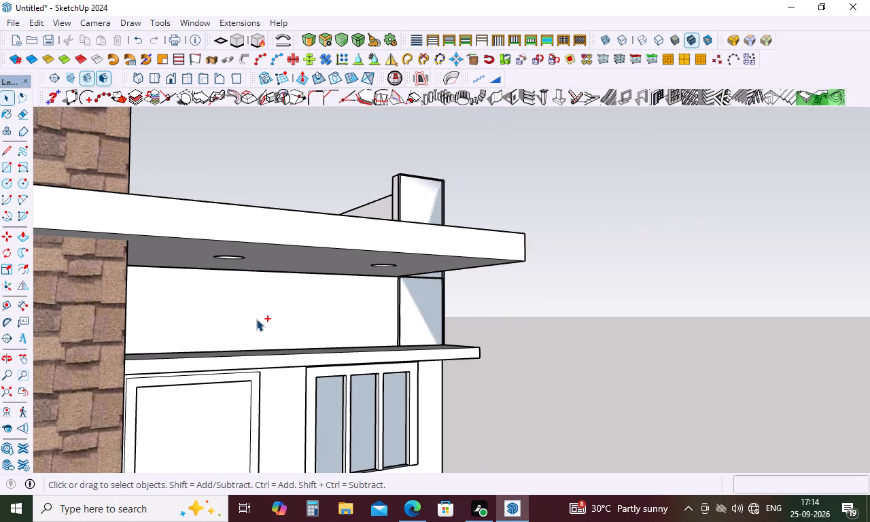
{"action": "key", "text": "ctrl+z"}
{"action": "key", "text": "ctrl+z"}
{"action": "key", "text": "ctrl+z"}
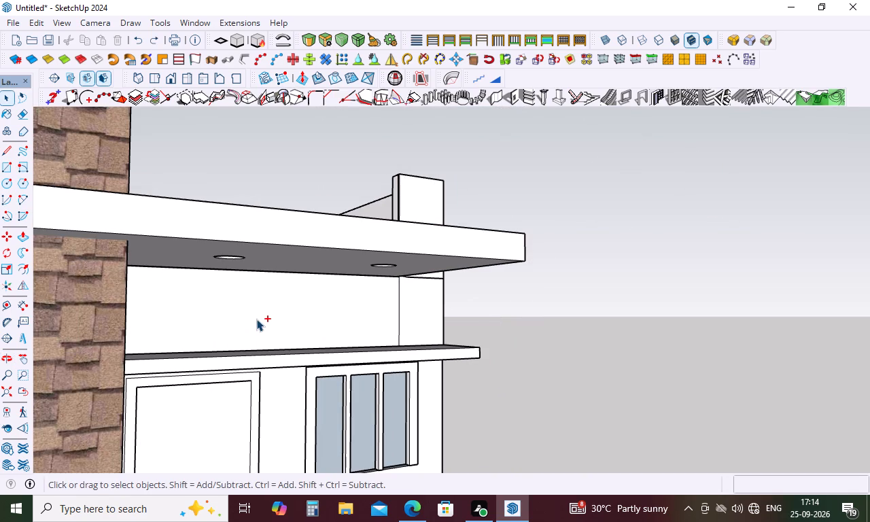
{"action": "key", "text": "ctrl+z"}
{"action": "middle_click_drag", "start_coordinate": [405, 316], "coordinate": [254, 342], "text": "ctrl"}
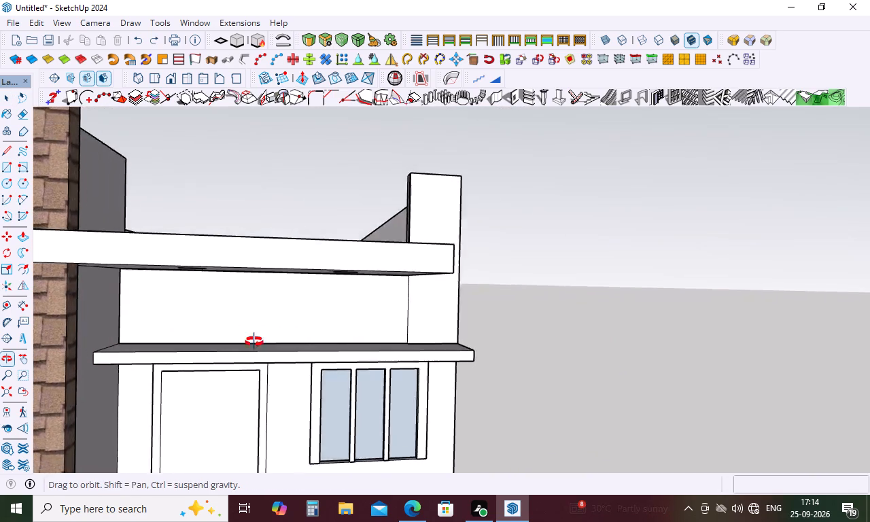
{"action": "middle_click_drag", "start_coordinate": [254, 342], "coordinate": [197, 400], "text": "ctrl"}
{"action": "key", "text": "ctrl+z"}
{"action": "key", "text": "ctrl+z"}
{"action": "key", "text": "ctrl+z"}
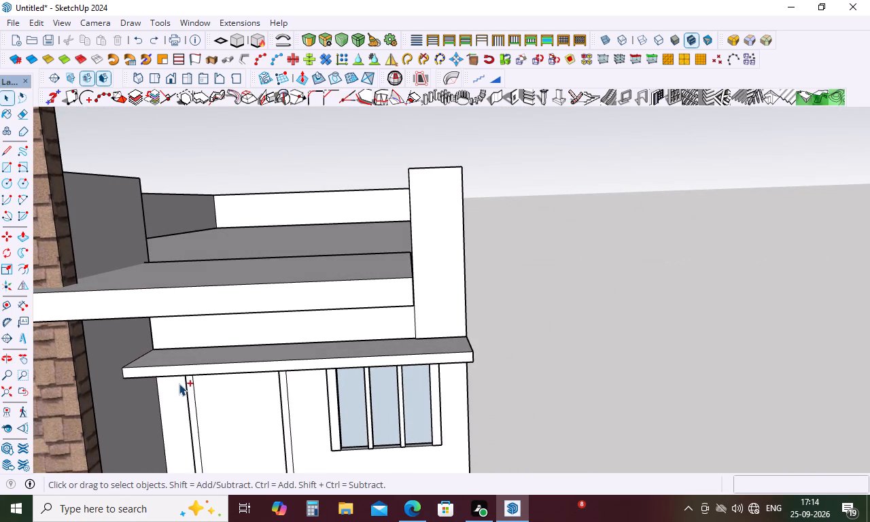
{"action": "key", "text": "ctrl+z"}
{"action": "key", "text": "ctrl+z"}
{"action": "key", "text": "ctrl+z"}
{"action": "key", "text": "ctrl+z"}
{"action": "key", "text": "ctrl+z"}
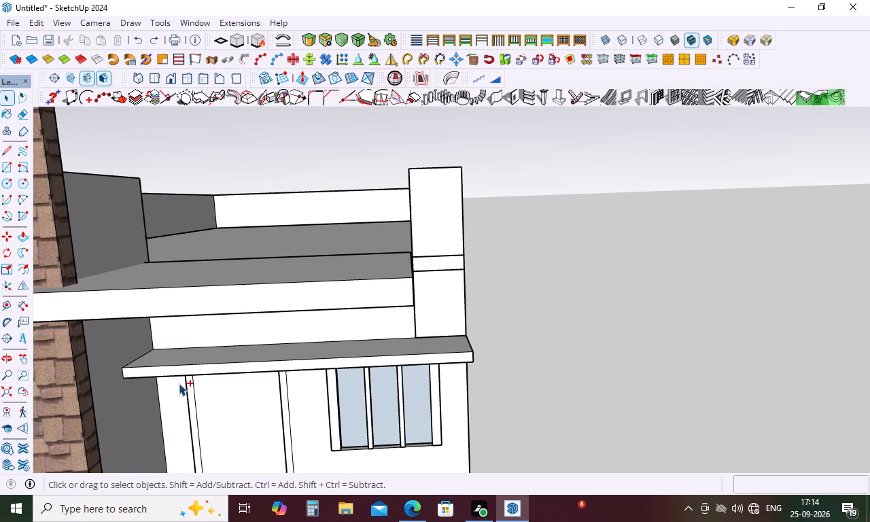
{"action": "key", "text": "ctrl+z"}
{"action": "key", "text": "ctrl+z"}
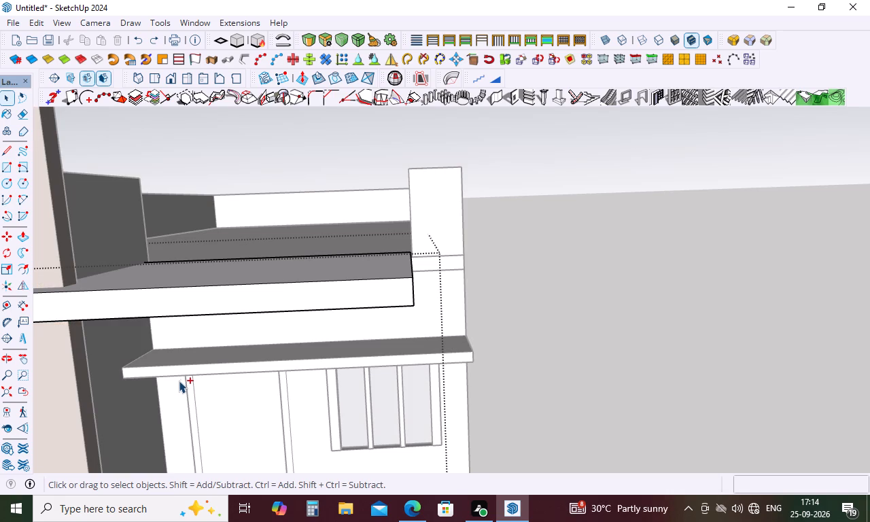
{"action": "key", "text": "ctrl+y"}
Push/pull the roof slab's rear face, beside the wall strip, by 9 1/16" inside the slab's group.
{"action": "middle_click_drag", "start_coordinate": [495, 362], "coordinate": [472, 272]}
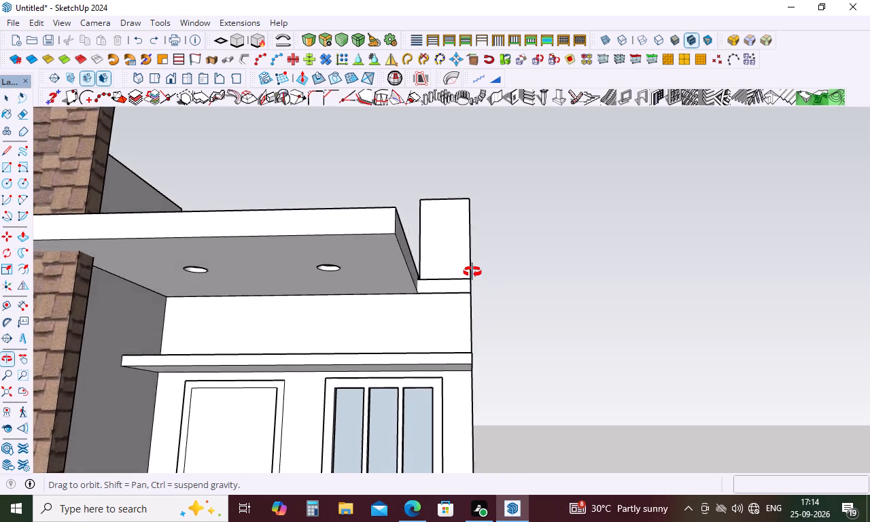
{"action": "middle_click_drag", "start_coordinate": [472, 272], "coordinate": [441, 300]}
{"action": "scroll", "coordinate": [443, 306], "scroll_direction": "up", "scroll_amount": 4}
{"action": "middle_click_drag", "start_coordinate": [439, 298], "coordinate": [451, 408]}
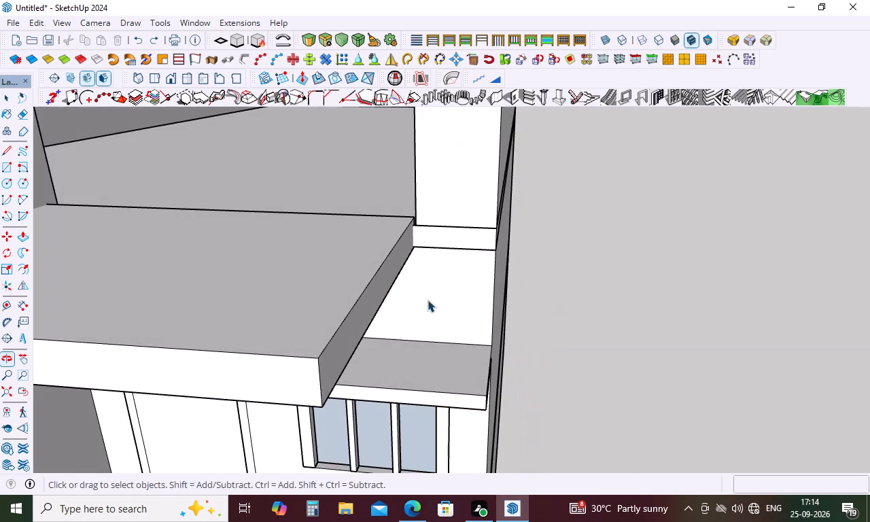
{"action": "middle_click_drag", "start_coordinate": [388, 234], "coordinate": [650, 419]}
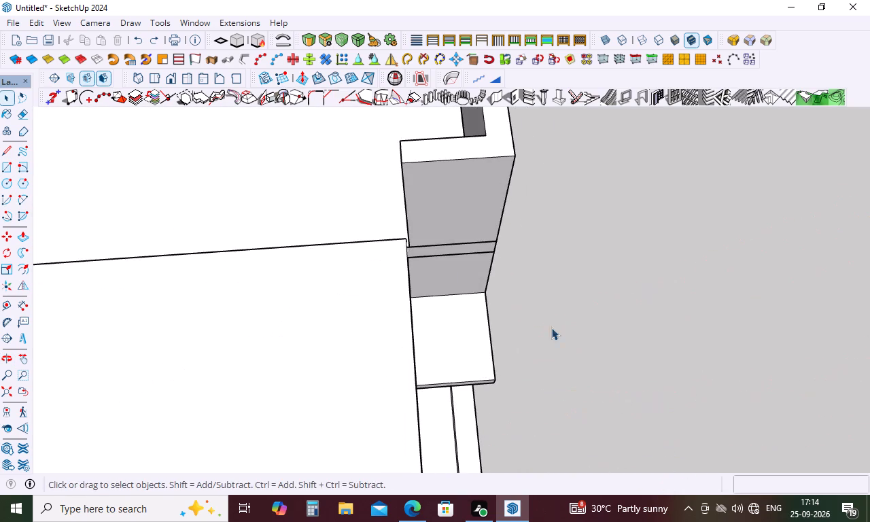
{"action": "middle_click_drag", "start_coordinate": [379, 245], "coordinate": [90, 205]}
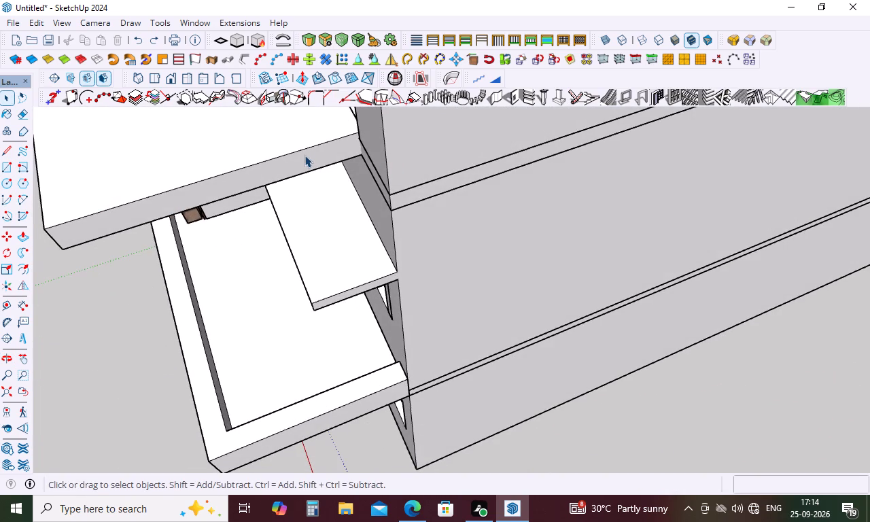
{"action": "double_click", "coordinate": [304, 155]}
{"action": "middle_click_drag", "start_coordinate": [353, 143], "coordinate": [161, 214]}
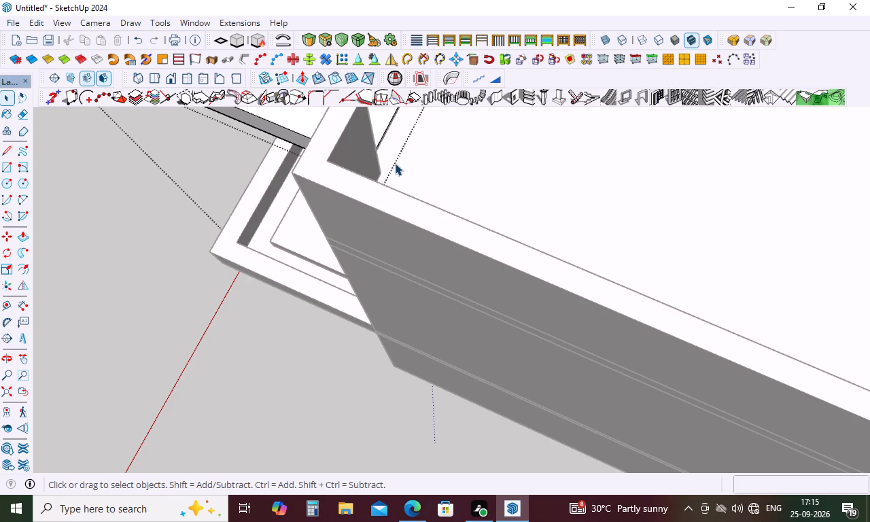
{"action": "key", "text": "p"}
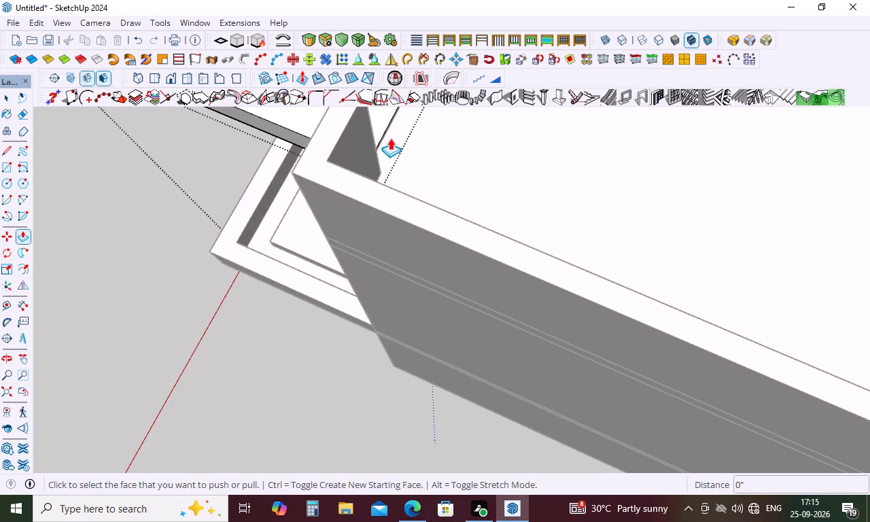
{"action": "scroll", "coordinate": [391, 137], "scroll_direction": "up", "scroll_amount": 12}
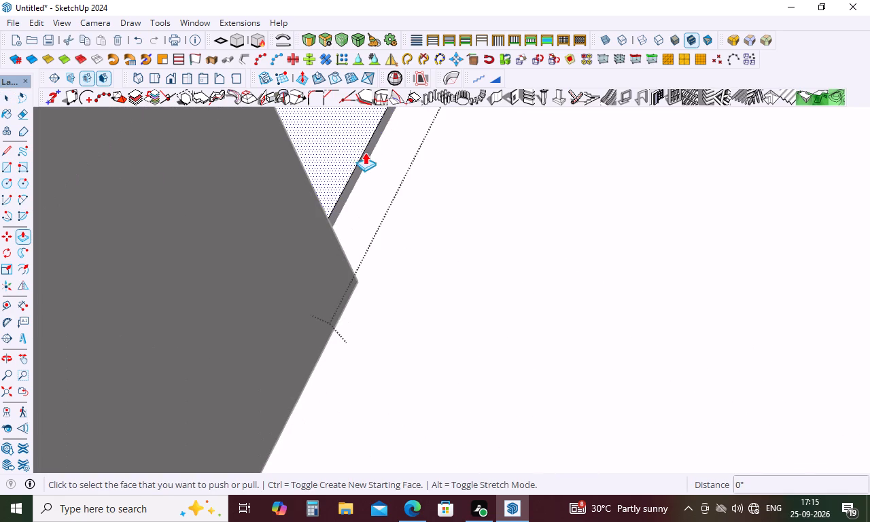
{"action": "left_click", "coordinate": [366, 153]}
{"action": "scroll", "coordinate": [319, 133], "scroll_direction": "down", "scroll_amount": 4}
{"action": "middle_click_drag", "start_coordinate": [319, 133], "coordinate": [319, 133]}
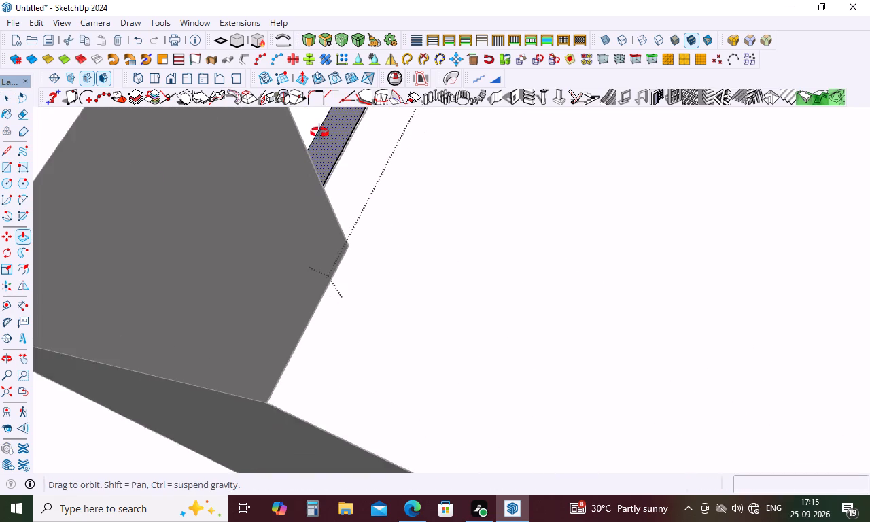
{"action": "middle_click_drag", "start_coordinate": [319, 133], "coordinate": [547, 138]}
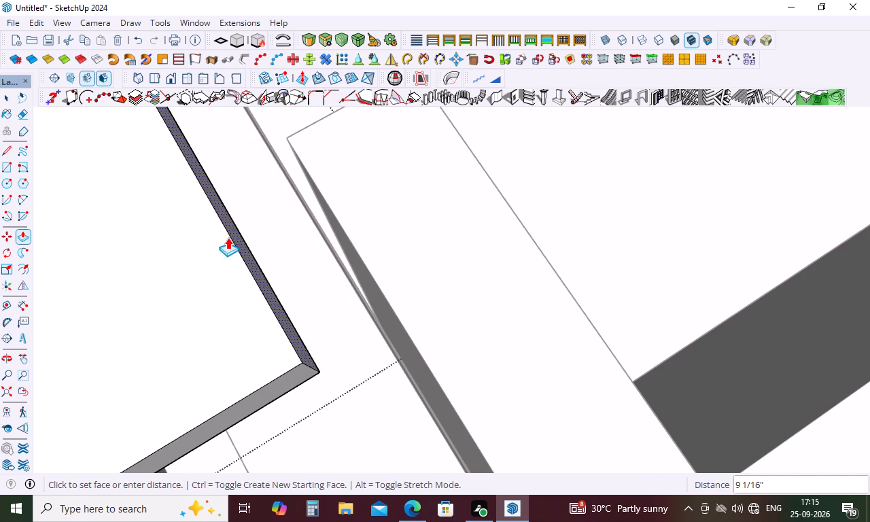
{"action": "left_click", "coordinate": [228, 237]}
{"action": "middle_click_drag", "start_coordinate": [358, 237], "coordinate": [448, 68]}
{"action": "scroll", "coordinate": [474, 199], "scroll_direction": "down", "scroll_amount": 7}
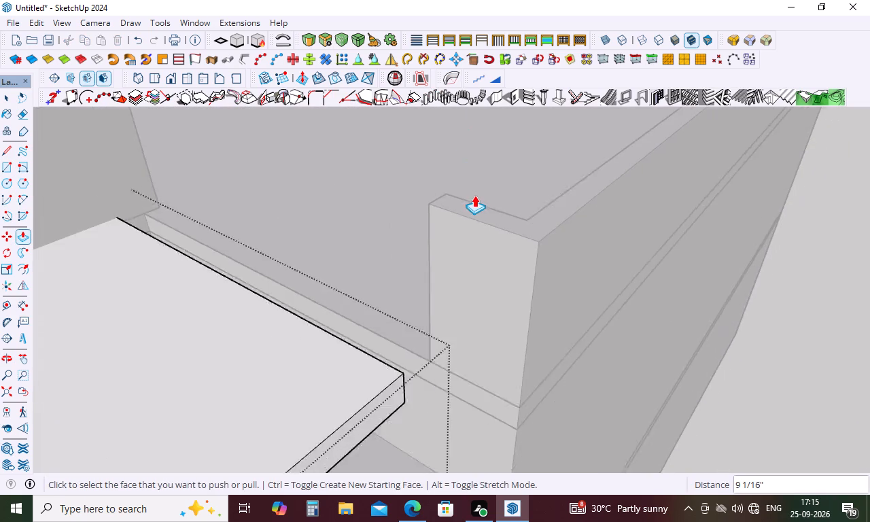
{"action": "scroll", "coordinate": [474, 195], "scroll_direction": "down", "scroll_amount": 8}
{"action": "middle_click_drag", "start_coordinate": [478, 226], "coordinate": [536, 96]}
{"action": "scroll", "coordinate": [423, 209], "scroll_direction": "up", "scroll_amount": 4}
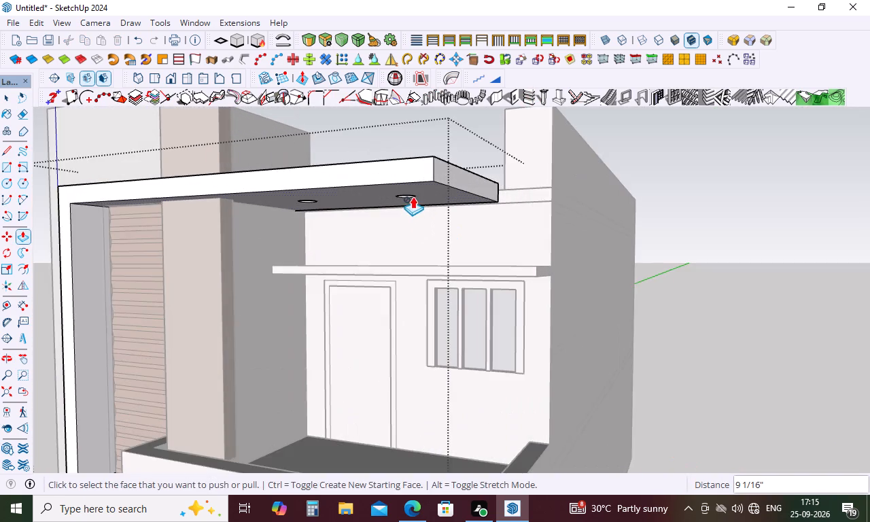
{"action": "middle_click_drag", "start_coordinate": [411, 203], "coordinate": [486, 143]}
{"action": "scroll", "coordinate": [404, 199], "scroll_direction": "up", "scroll_amount": 5}
{"action": "key", "text": "space"}
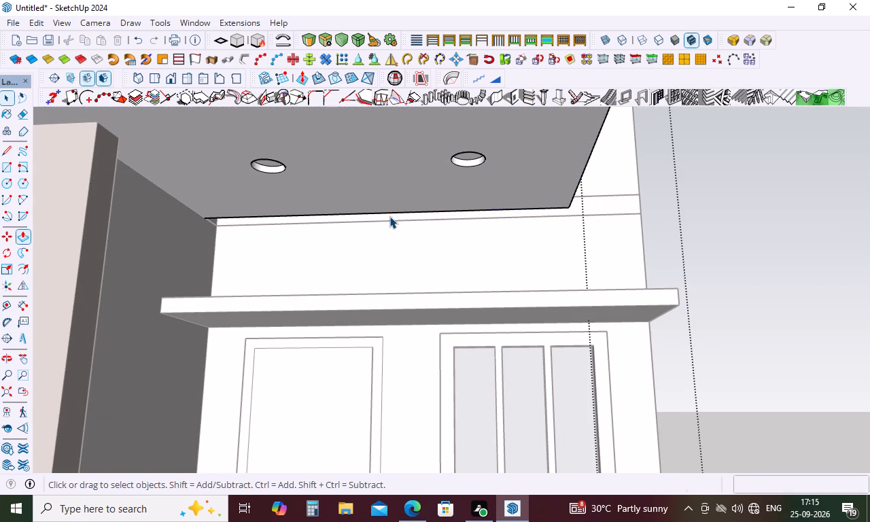
{"action": "scroll", "coordinate": [355, 221], "scroll_direction": "down", "scroll_amount": 4}
{"action": "left_click", "coordinate": [714, 309]}
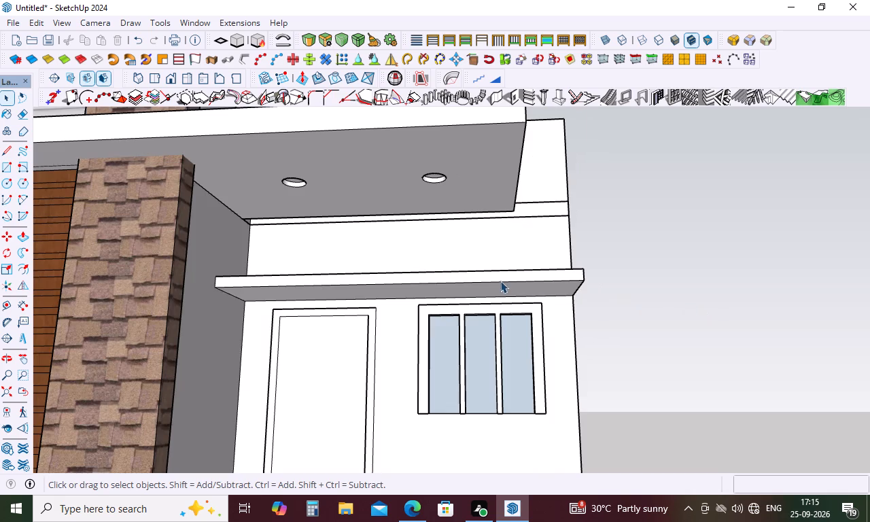
Draw a 10' 11" by about 2' 4 7/16" rectangle over the wall strip between the roof slab and the sunshade.
{"action": "key", "text": "r"}
{"action": "scroll", "coordinate": [279, 221], "scroll_direction": "up", "scroll_amount": 4}
{"action": "scroll", "coordinate": [224, 238], "scroll_direction": "up", "scroll_amount": 3}
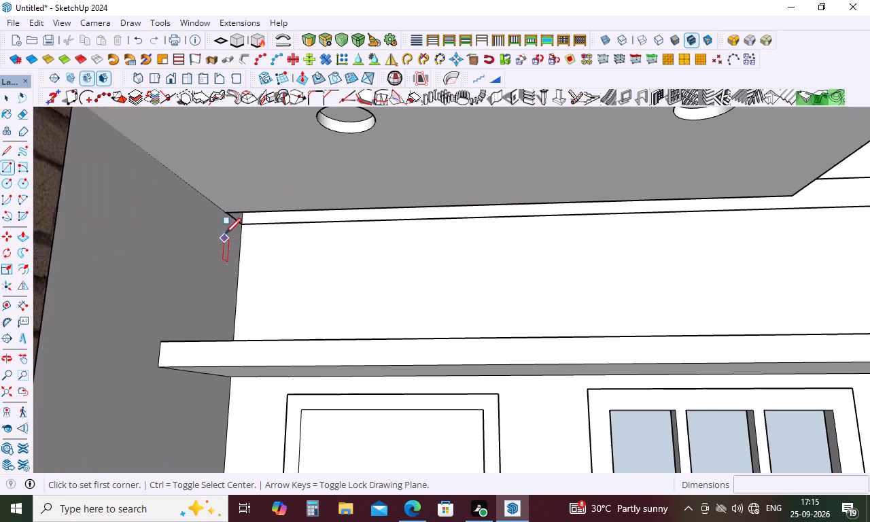
{"action": "left_click", "coordinate": [243, 223]}
{"action": "scroll", "coordinate": [425, 292], "scroll_direction": "down", "scroll_amount": 4}
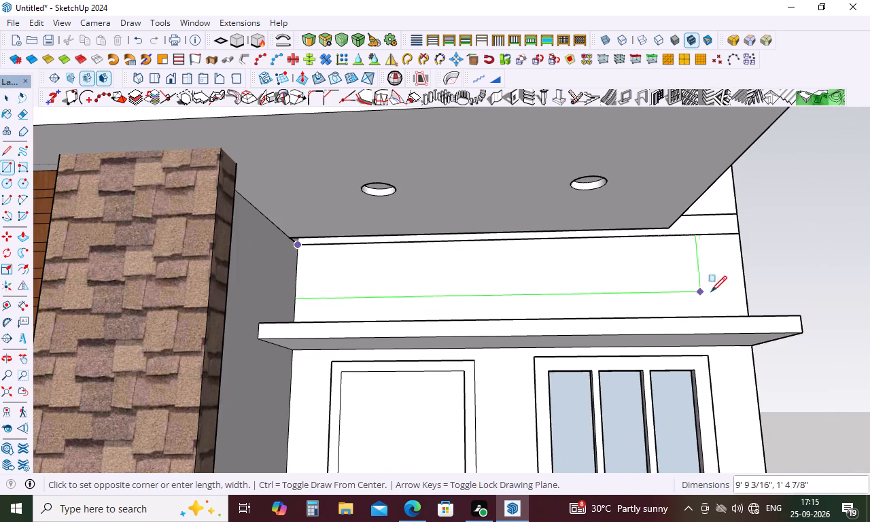
{"action": "middle_click_drag", "start_coordinate": [725, 293], "coordinate": [712, 372]}
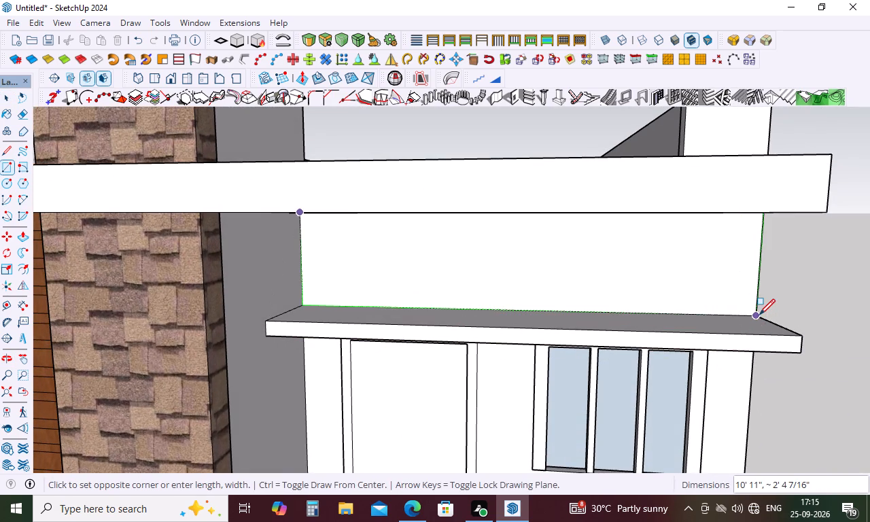
{"action": "left_click", "coordinate": [759, 315]}
Draw a rectangle over the corner pillar's front, from its top corner down to the sunshade.
{"action": "middle_click_drag", "start_coordinate": [796, 292], "coordinate": [659, 284]}
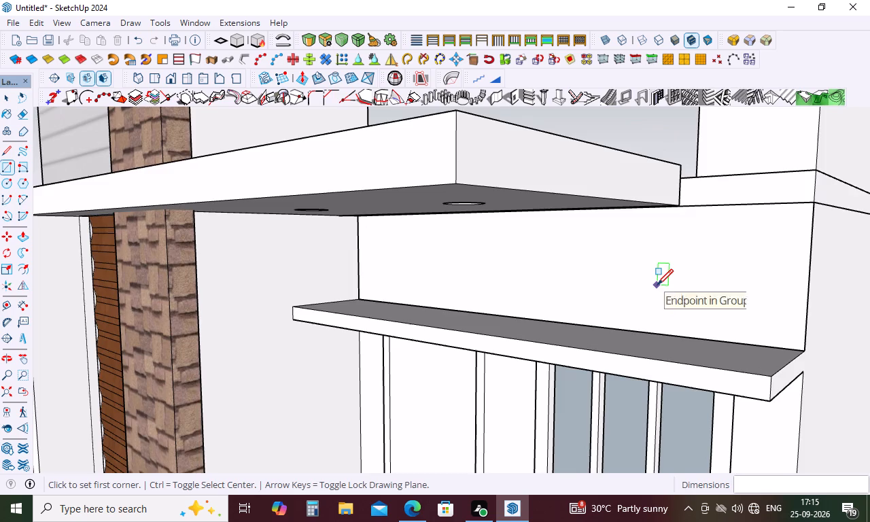
{"action": "scroll", "coordinate": [658, 285], "scroll_direction": "down", "scroll_amount": 4}
{"action": "scroll", "coordinate": [714, 277], "scroll_direction": "down", "scroll_amount": 4}
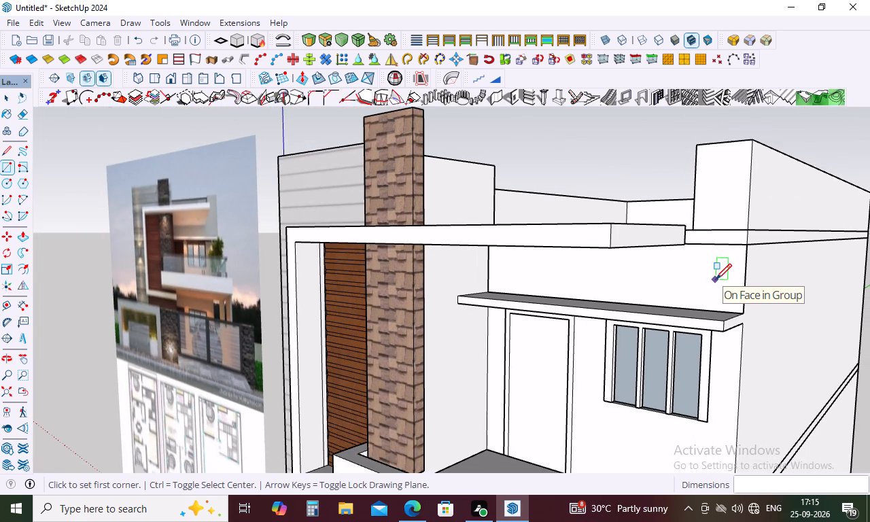
{"action": "key", "text": "r"}
{"action": "left_click", "coordinate": [698, 146]}
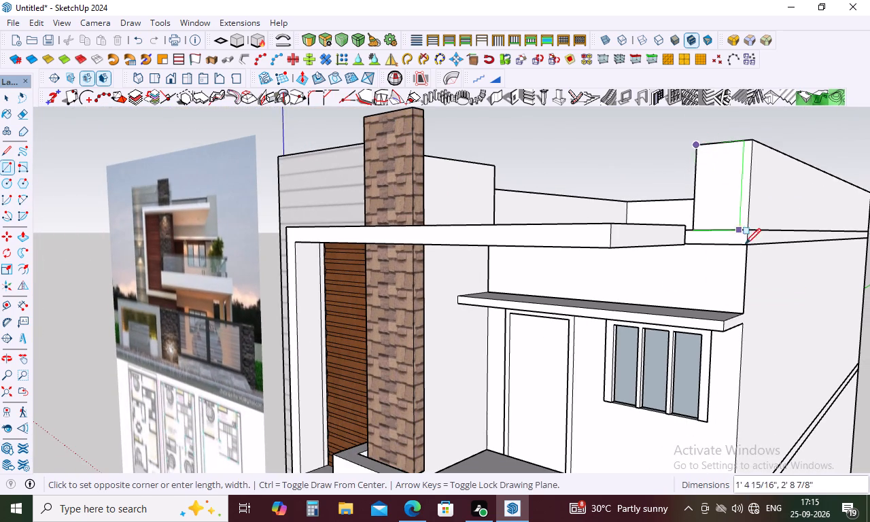
{"action": "left_click", "coordinate": [743, 311]}
{"action": "key", "text": "space"}
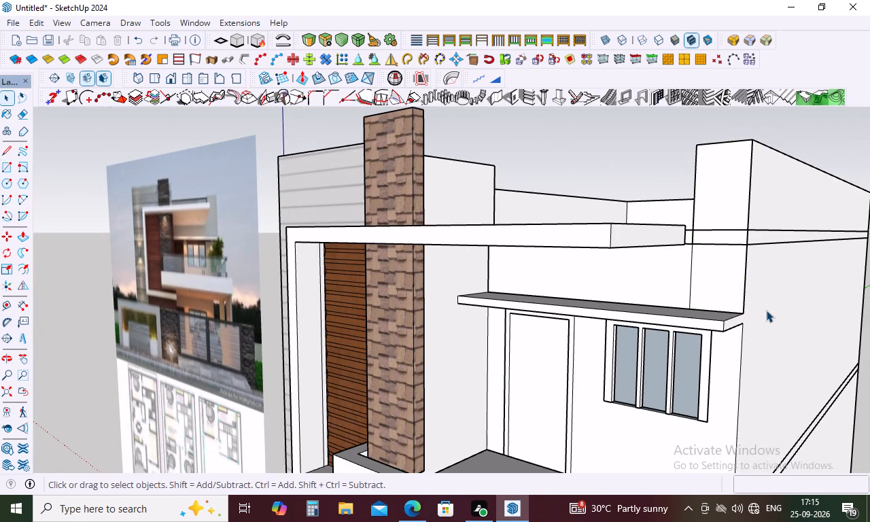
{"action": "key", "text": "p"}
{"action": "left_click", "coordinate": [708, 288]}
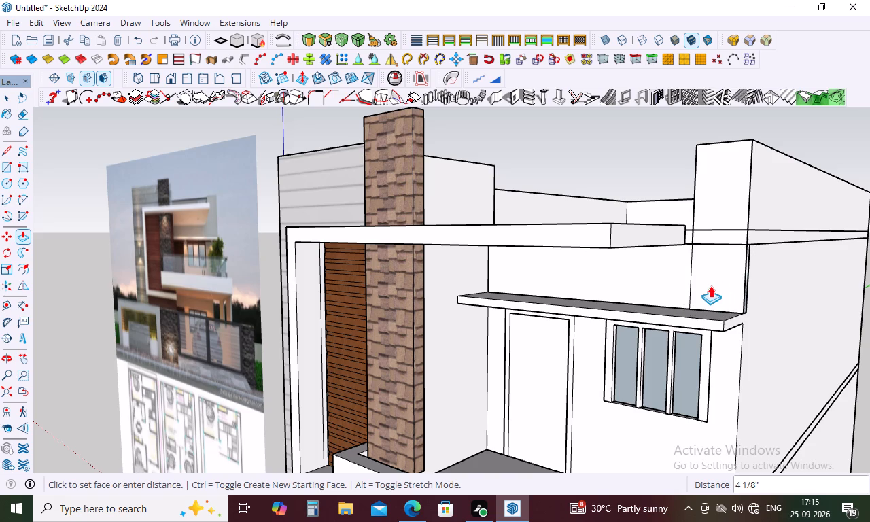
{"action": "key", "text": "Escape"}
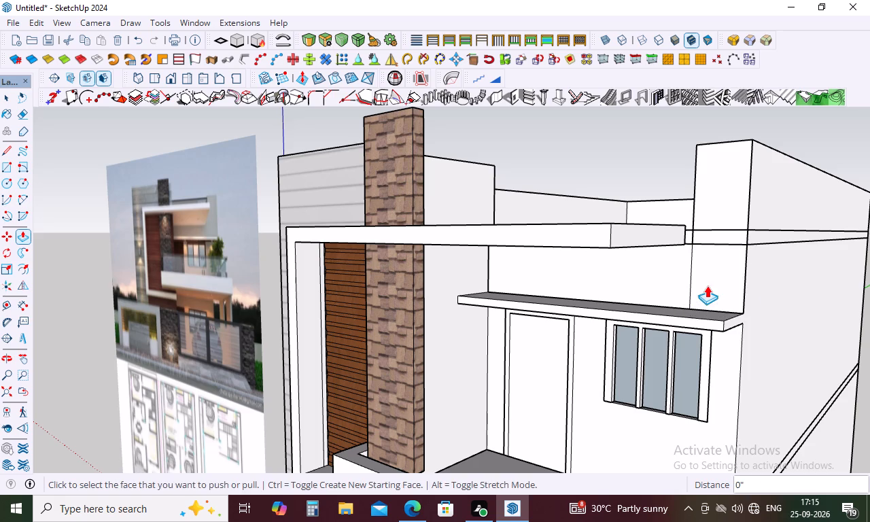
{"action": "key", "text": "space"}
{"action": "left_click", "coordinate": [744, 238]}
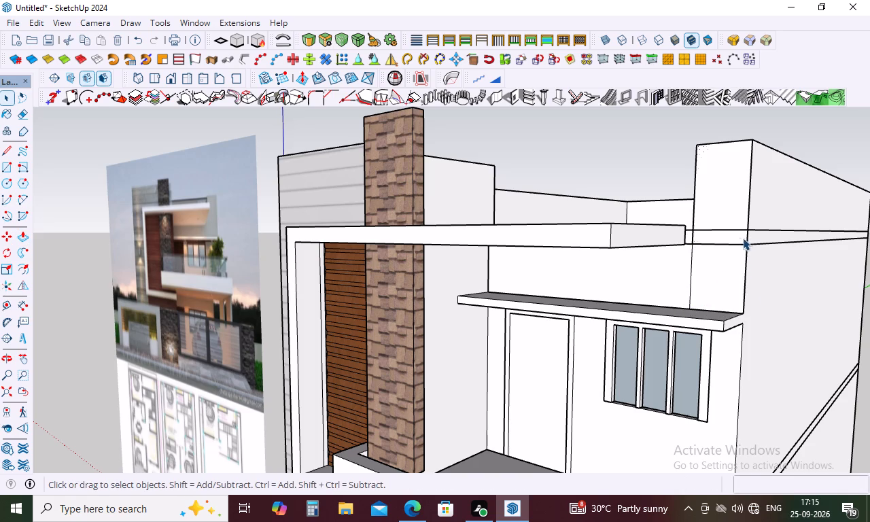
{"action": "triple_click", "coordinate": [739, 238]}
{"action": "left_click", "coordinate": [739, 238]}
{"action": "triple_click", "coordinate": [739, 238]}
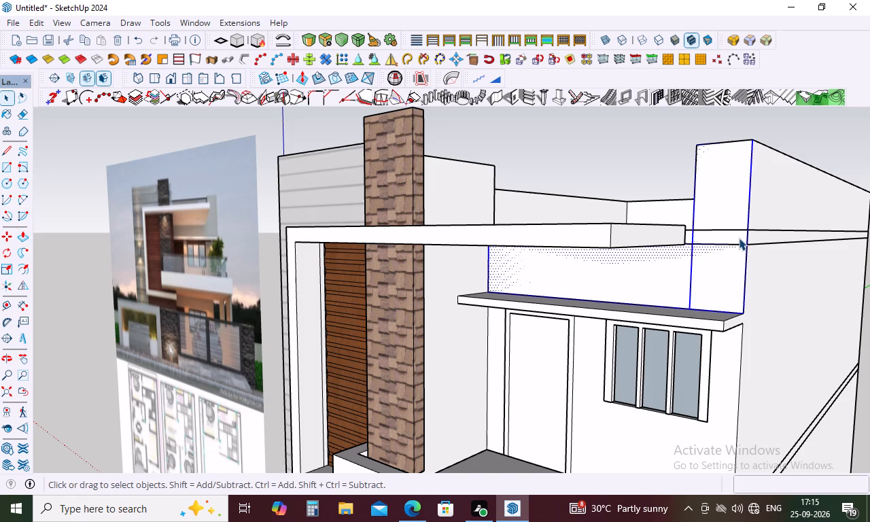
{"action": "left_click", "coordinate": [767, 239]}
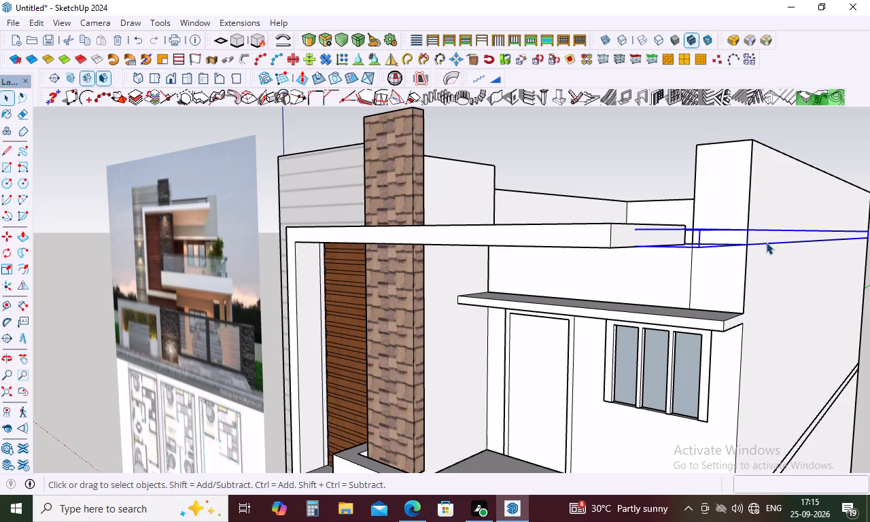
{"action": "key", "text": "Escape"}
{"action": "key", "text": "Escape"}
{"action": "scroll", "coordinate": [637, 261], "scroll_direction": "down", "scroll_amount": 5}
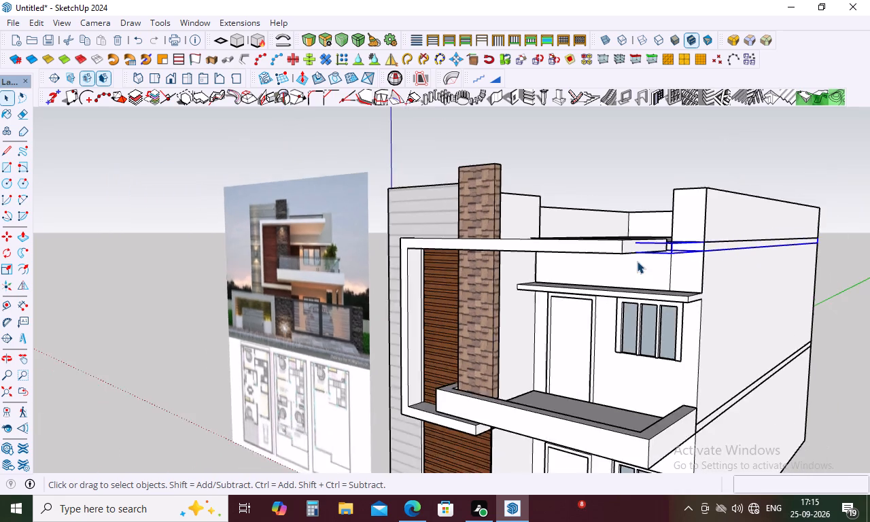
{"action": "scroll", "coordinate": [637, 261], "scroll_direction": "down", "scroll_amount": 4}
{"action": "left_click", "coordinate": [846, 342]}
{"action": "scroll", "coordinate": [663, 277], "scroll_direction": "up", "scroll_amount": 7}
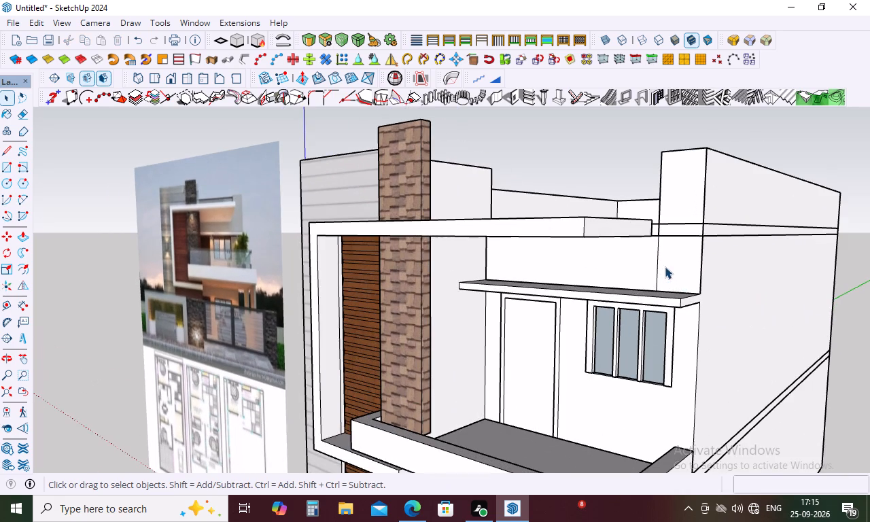
Push/pull the corner pillar's upper and lower front panels and the wall strip above the sunshade outward by 1".
{"action": "key", "text": "p"}
{"action": "left_click", "coordinate": [689, 211]}
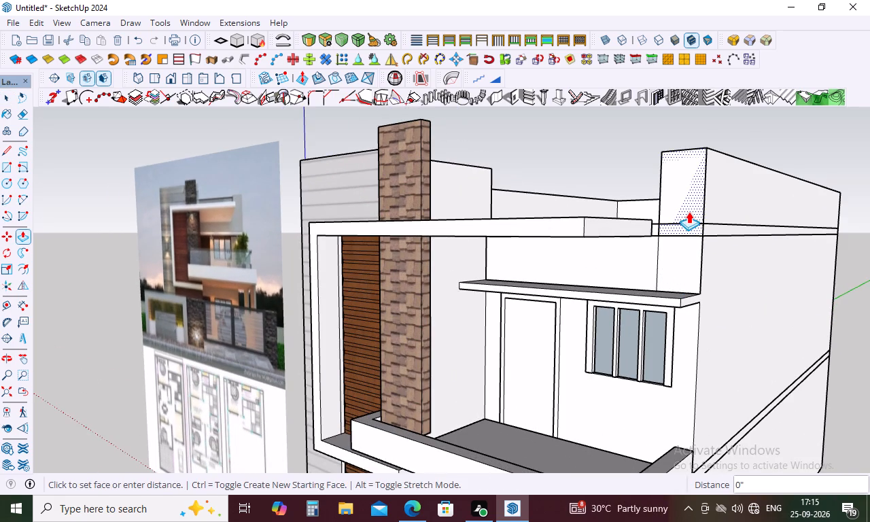
{"action": "key", "text": "1"}
{"action": "key", "text": "Return"}
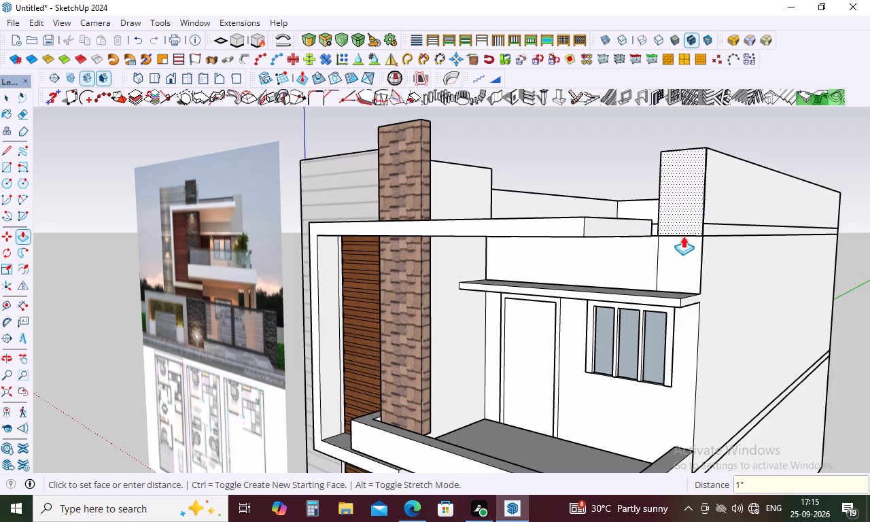
{"action": "double_click", "coordinate": [686, 238]}
{"action": "double_click", "coordinate": [633, 264]}
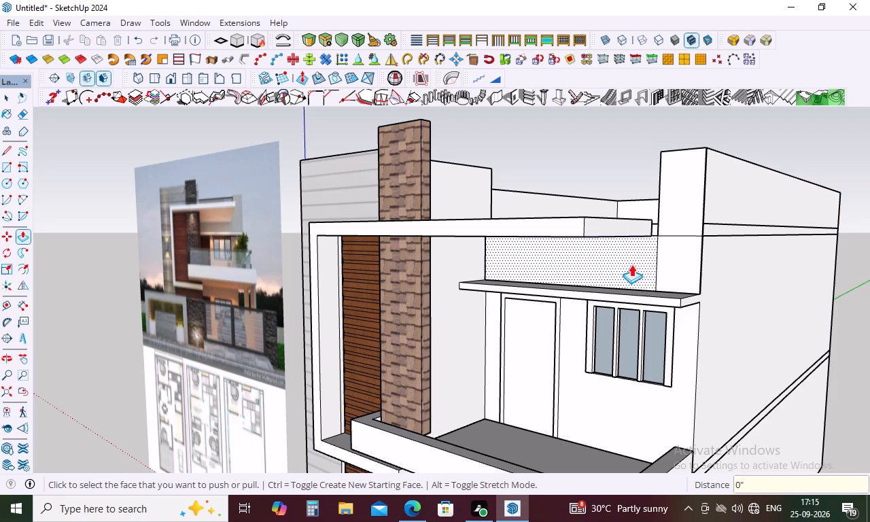
Erase the horizontal edge across the corner pillar and the vertical edge dividing the pillar from the wall strip.
{"action": "middle_click_drag", "start_coordinate": [742, 266], "coordinate": [869, 262]}
{"action": "key", "text": "e"}
{"action": "scroll", "coordinate": [703, 254], "scroll_direction": "up", "scroll_amount": 7}
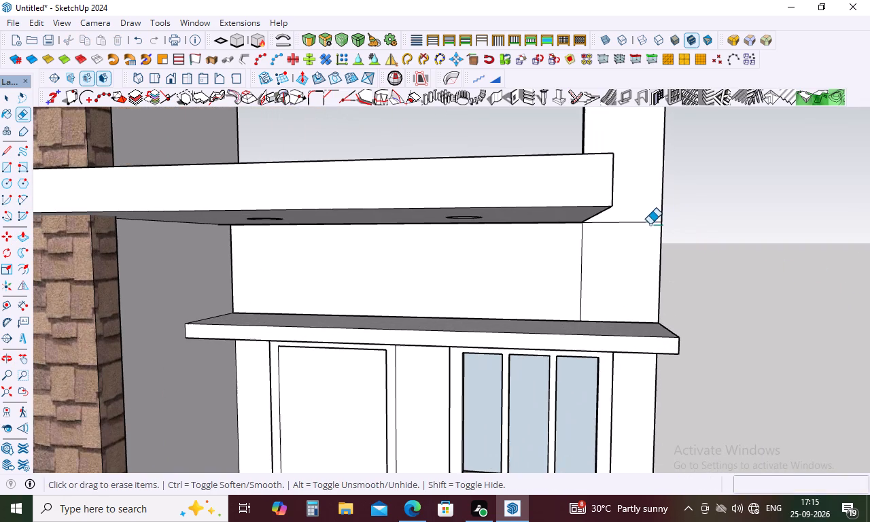
{"action": "left_click", "coordinate": [648, 222]}
{"action": "left_click_drag", "start_coordinate": [594, 252], "coordinate": [587, 267]}
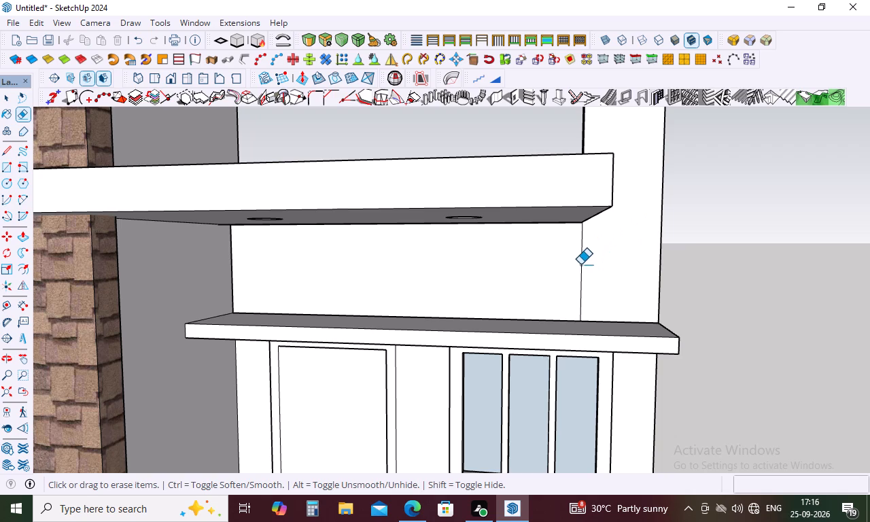
{"action": "left_click", "coordinate": [581, 264]}
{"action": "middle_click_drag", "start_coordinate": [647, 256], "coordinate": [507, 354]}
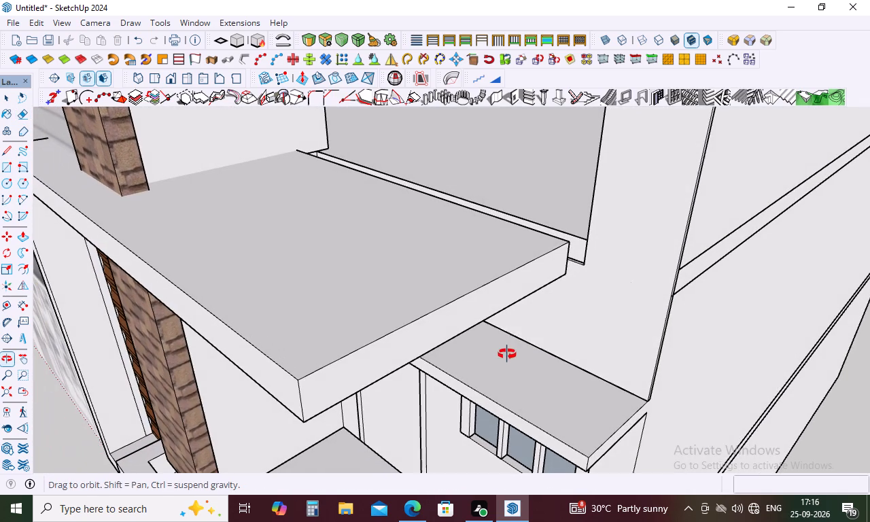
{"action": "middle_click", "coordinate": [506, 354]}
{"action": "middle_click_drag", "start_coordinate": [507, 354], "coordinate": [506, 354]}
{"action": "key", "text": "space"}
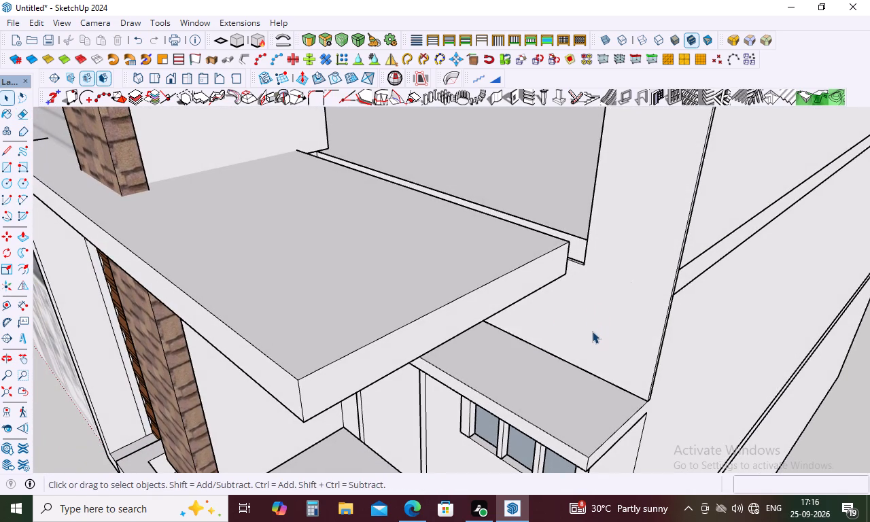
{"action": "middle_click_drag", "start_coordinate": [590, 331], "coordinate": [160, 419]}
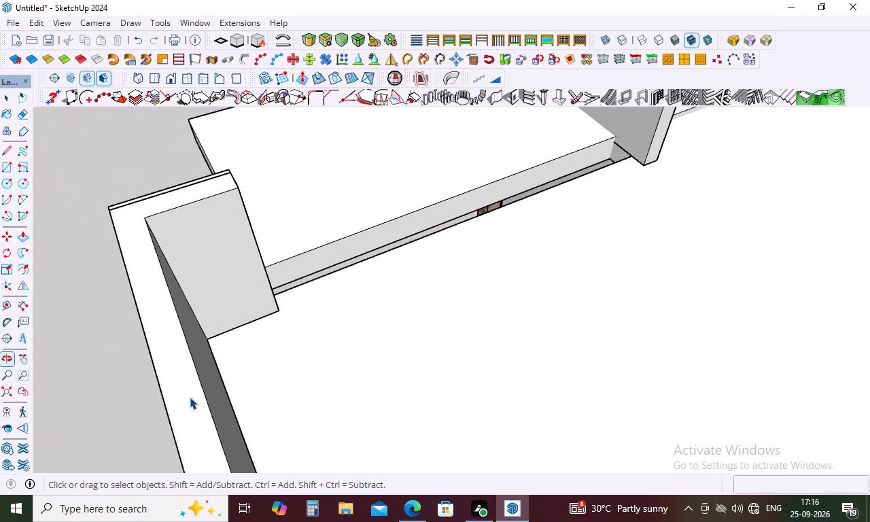
Inside the roof slab's group, push/pull the slab's rear face about 1' 2" back toward the roof terrace.
{"action": "double_click", "coordinate": [400, 204]}
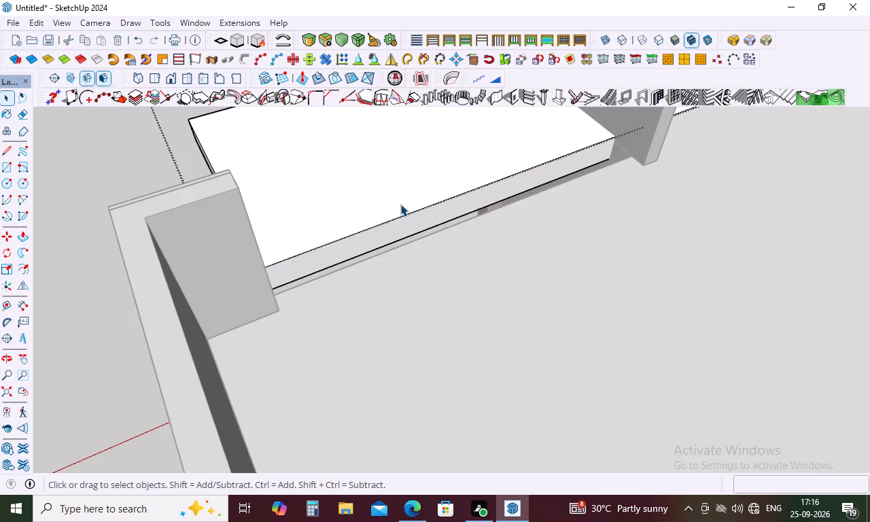
{"action": "key", "text": "p"}
{"action": "left_click", "coordinate": [408, 220]}
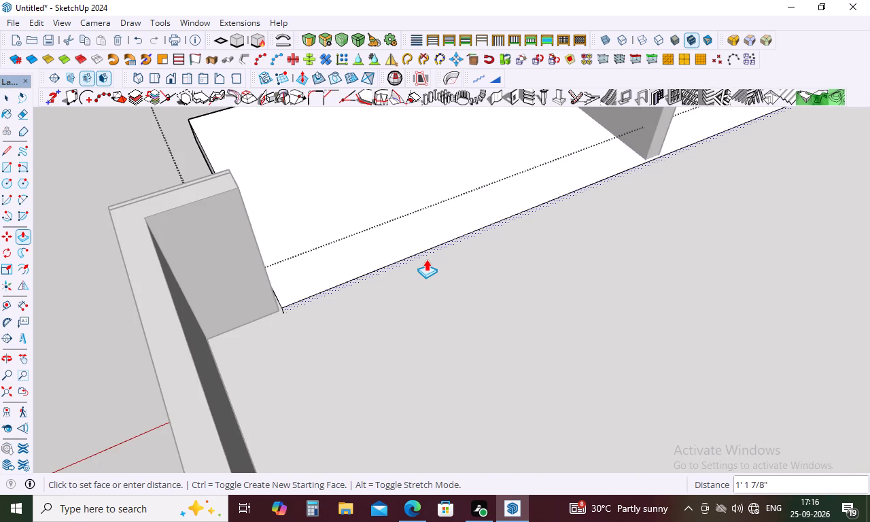
{"action": "left_click", "coordinate": [423, 256]}
Push/pull the roof slab's end face beside the corner pillar outward by about 1 1/8" and close the slab's group.
{"action": "middle_click_drag", "start_coordinate": [463, 287], "coordinate": [624, 321]}
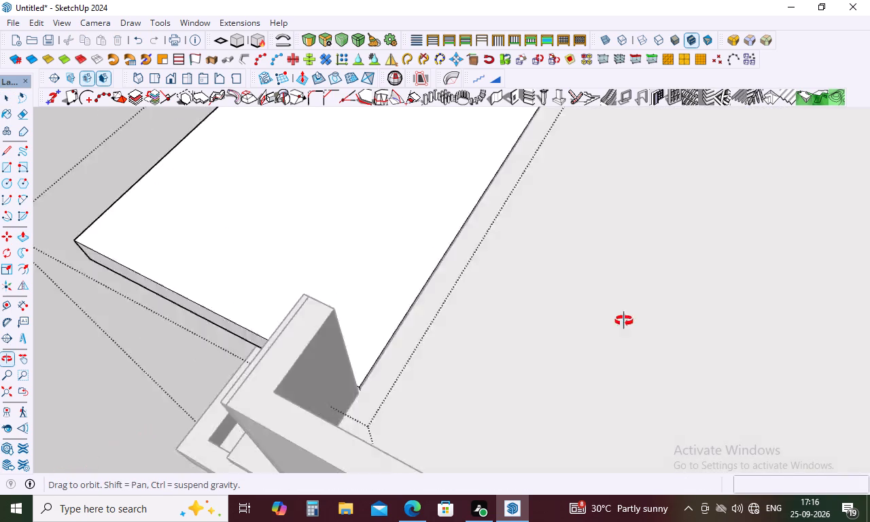
{"action": "middle_click_drag", "start_coordinate": [624, 321], "coordinate": [860, 177]}
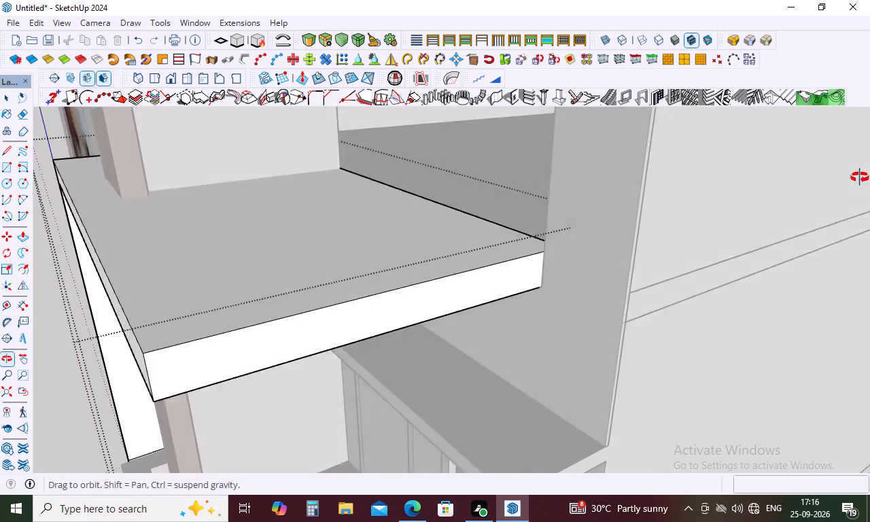
{"action": "middle_click_drag", "start_coordinate": [860, 177], "coordinate": [869, 148]}
{"action": "middle_click_drag", "start_coordinate": [689, 259], "coordinate": [846, 190]}
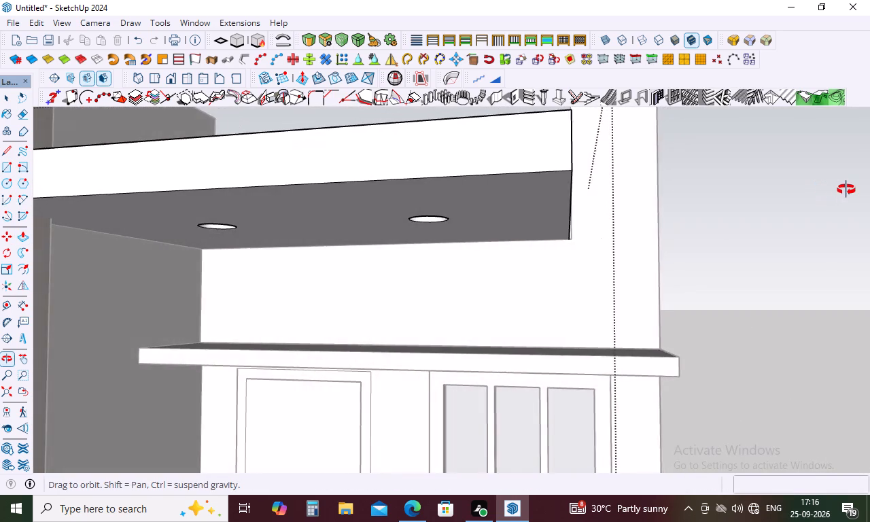
{"action": "middle_click_drag", "start_coordinate": [846, 190], "coordinate": [797, 226]}
{"action": "left_click", "coordinate": [548, 227]}
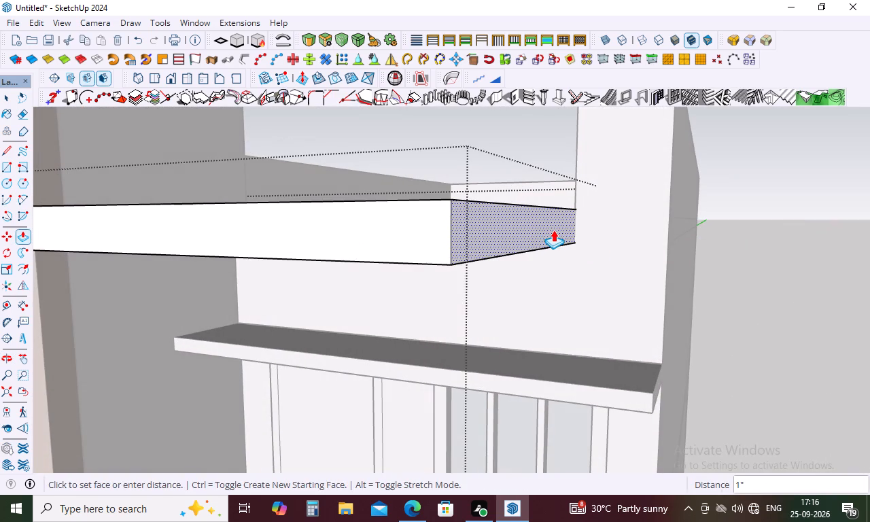
{"action": "left_click", "coordinate": [553, 230]}
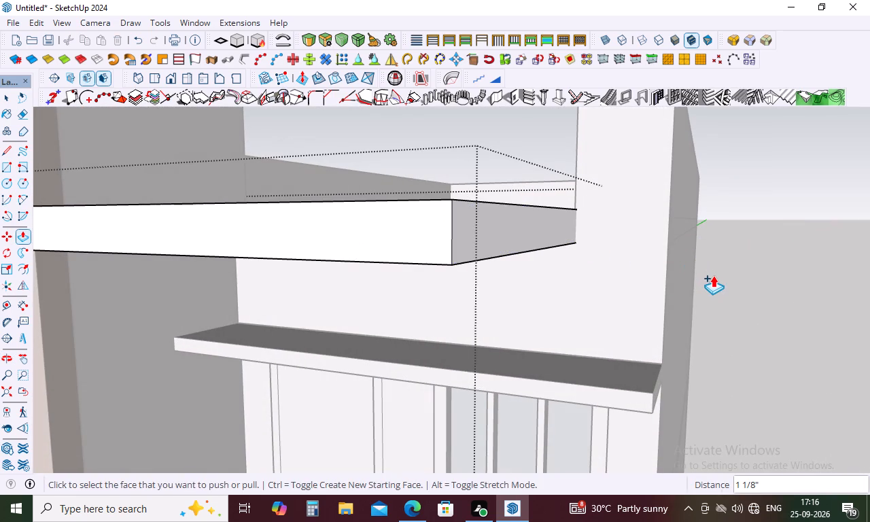
{"action": "key", "text": "space"}
{"action": "key", "text": "Escape"}
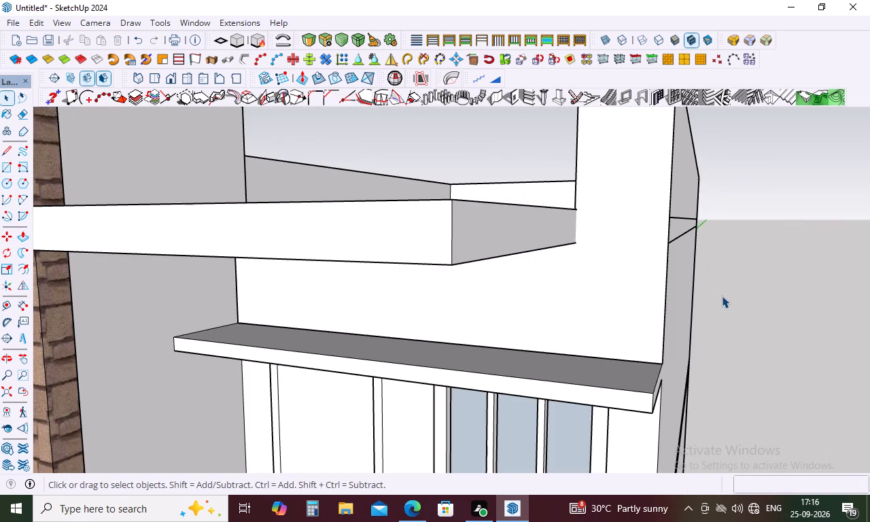
Make a group of the connected facing that covers the wall strip above the sunshade and the corner pillar.
{"action": "middle_click_drag", "start_coordinate": [694, 286], "coordinate": [735, 273]}
{"action": "scroll", "coordinate": [714, 258], "scroll_direction": "down", "scroll_amount": 4}
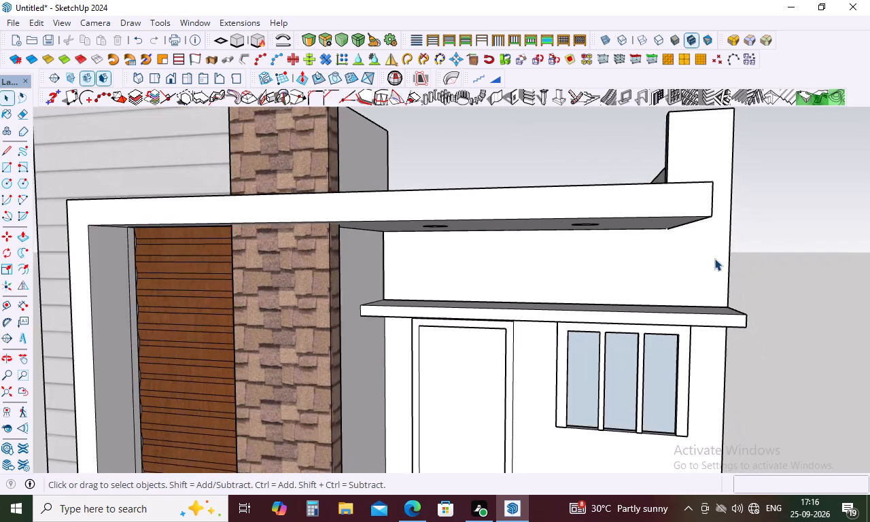
{"action": "scroll", "coordinate": [714, 258], "scroll_direction": "down", "scroll_amount": 3}
{"action": "middle_click_drag", "start_coordinate": [714, 258], "coordinate": [685, 317]}
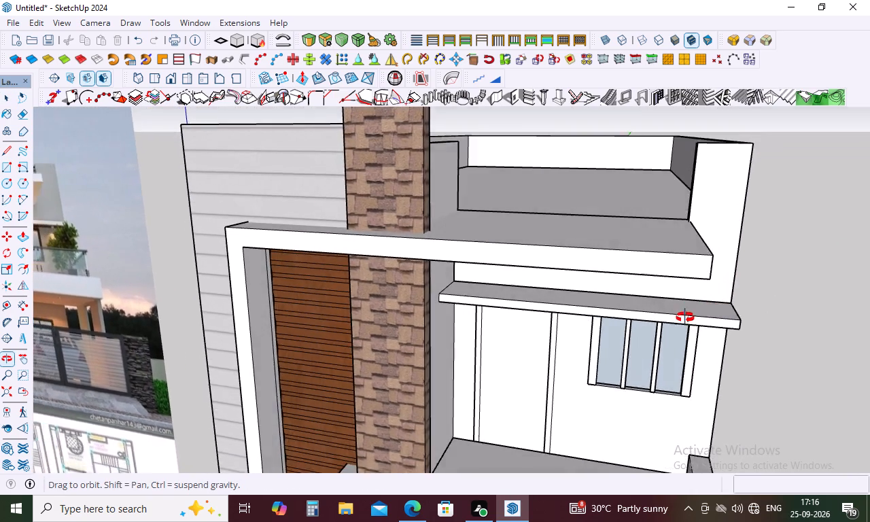
{"action": "middle_click_drag", "start_coordinate": [685, 317], "coordinate": [604, 335]}
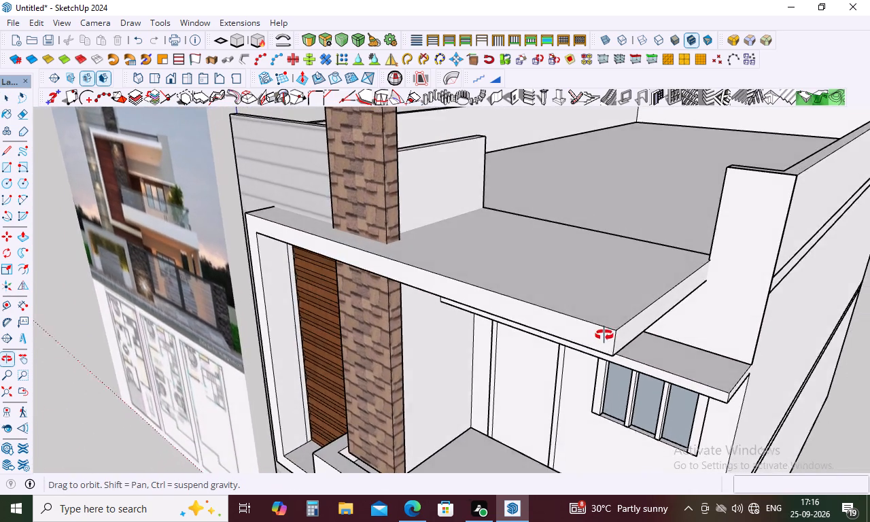
{"action": "middle_click_drag", "start_coordinate": [604, 335], "coordinate": [718, 303]}
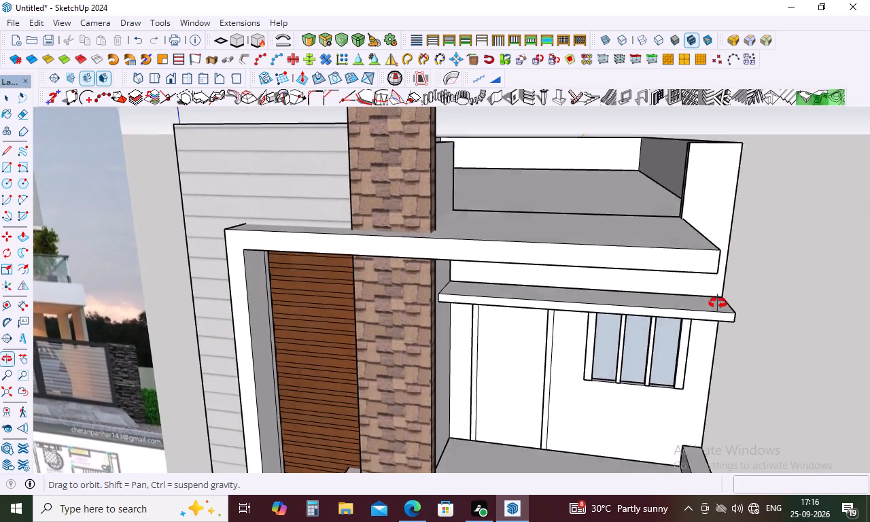
{"action": "middle_click_drag", "start_coordinate": [718, 303], "coordinate": [710, 265]}
{"action": "triple_click", "coordinate": [699, 278]}
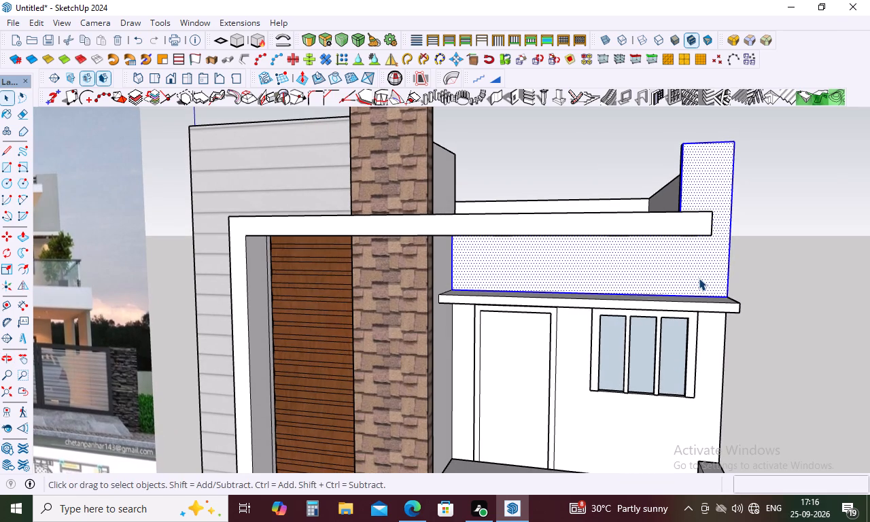
{"action": "double_click", "coordinate": [699, 278]}
{"action": "right_click", "coordinate": [695, 275]}
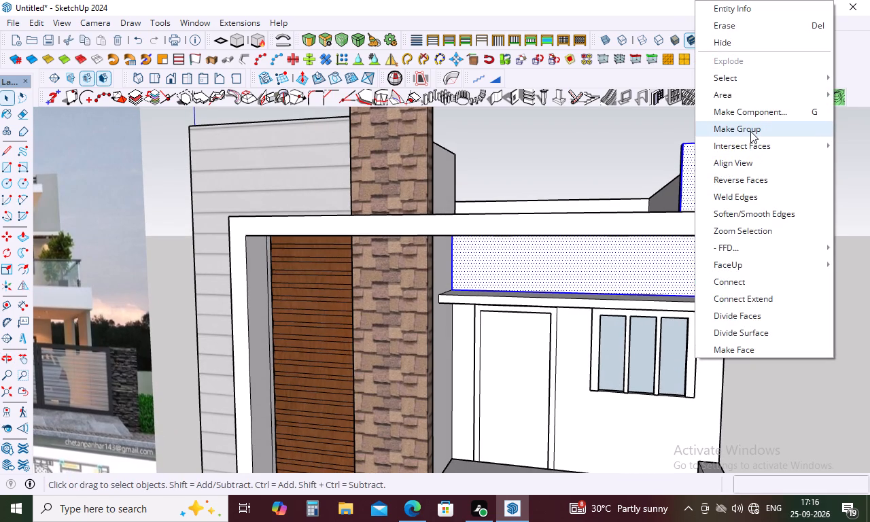
{"action": "left_click", "coordinate": [750, 131]}
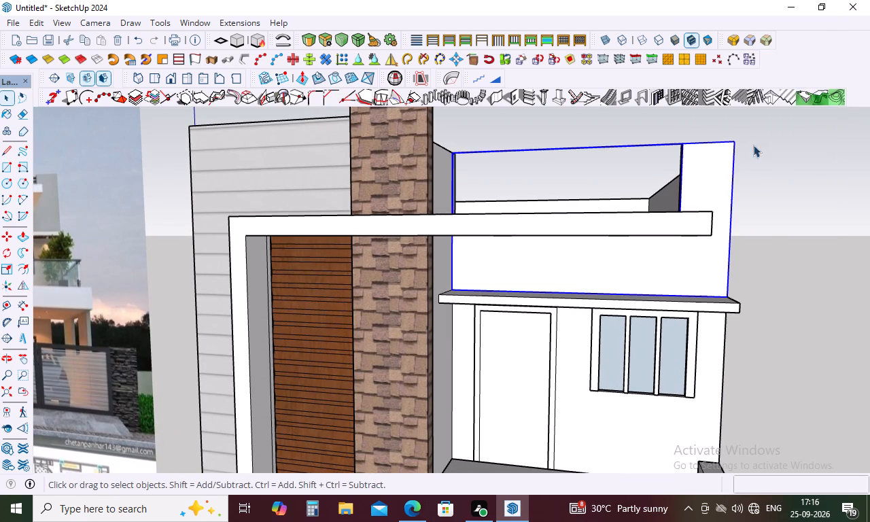
{"action": "left_click", "coordinate": [796, 303]}
Examine the whole house from above, below and the front against the reference elevation image.
{"action": "middle_click_drag", "start_coordinate": [778, 285], "coordinate": [765, 268]}
{"action": "scroll", "coordinate": [764, 251], "scroll_direction": "down", "scroll_amount": 5}
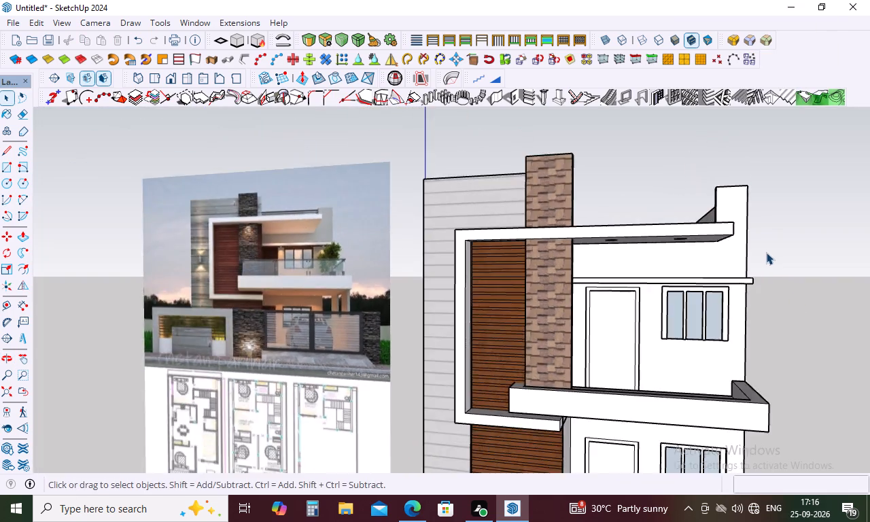
{"action": "scroll", "coordinate": [766, 252], "scroll_direction": "down", "scroll_amount": 5}
{"action": "middle_click_drag", "start_coordinate": [786, 283], "coordinate": [801, 328]}
{"action": "scroll", "coordinate": [764, 283], "scroll_direction": "up", "scroll_amount": 4}
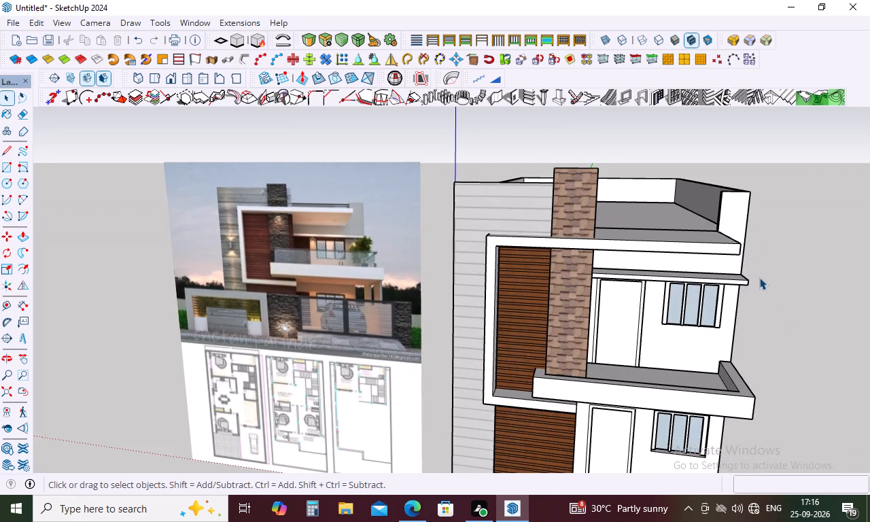
{"action": "middle_click_drag", "start_coordinate": [745, 263], "coordinate": [648, 302]}
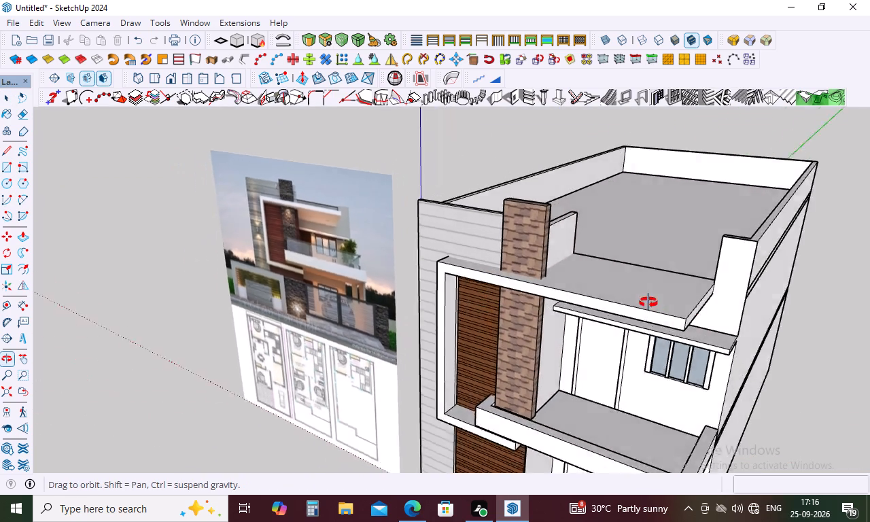
{"action": "middle_click_drag", "start_coordinate": [648, 302], "coordinate": [747, 290]}
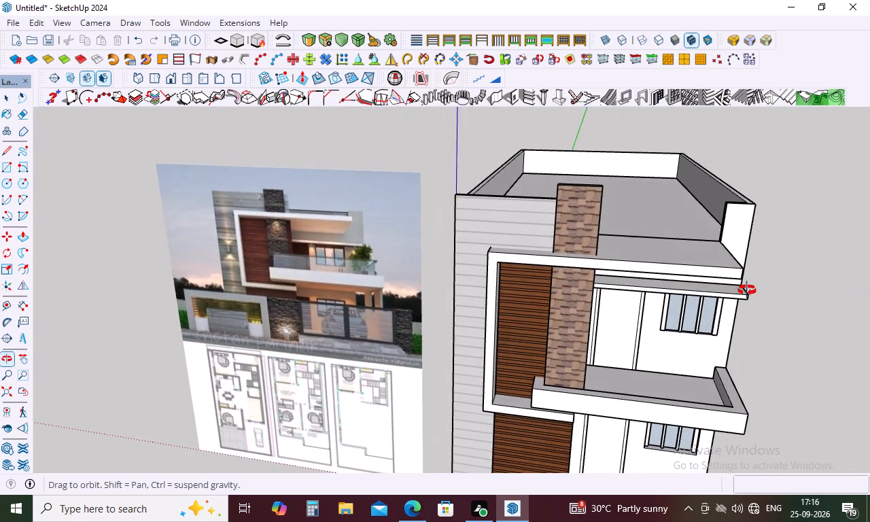
{"action": "middle_click_drag", "start_coordinate": [747, 290], "coordinate": [748, 254]}
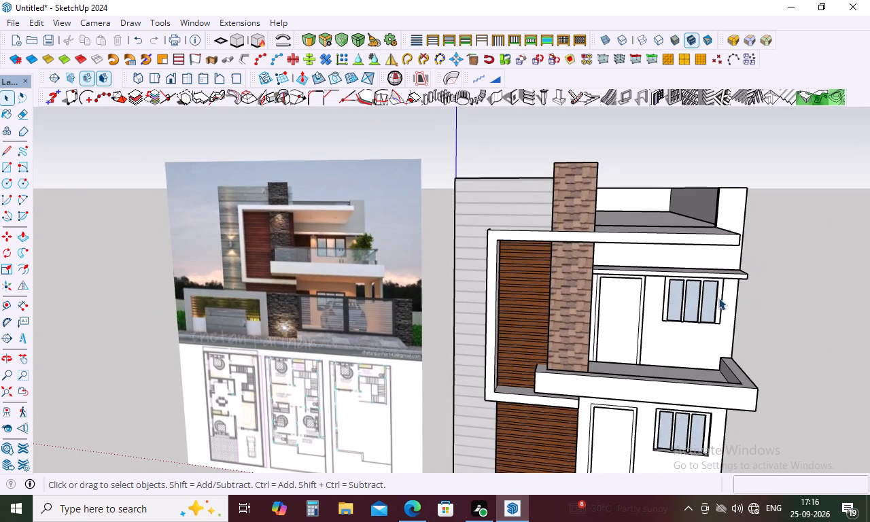
{"action": "scroll", "coordinate": [614, 226], "scroll_direction": "down", "scroll_amount": 5}
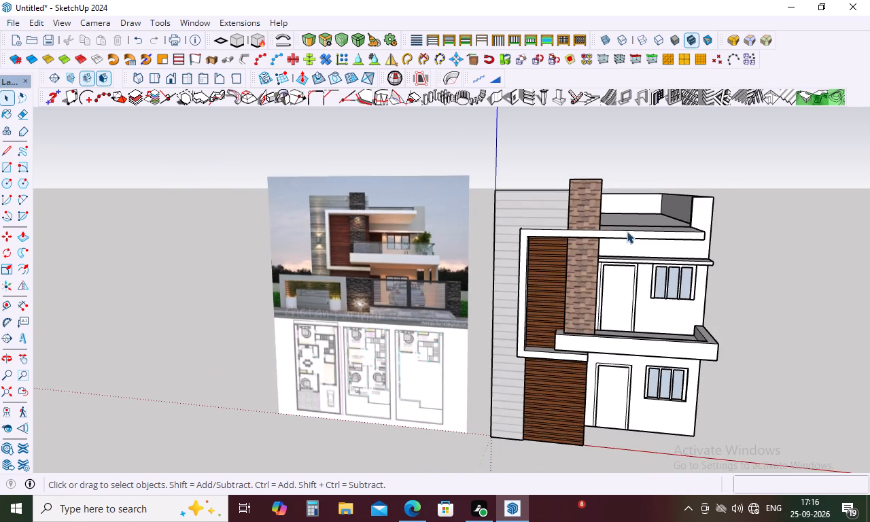
{"action": "scroll", "coordinate": [627, 231], "scroll_direction": "down", "scroll_amount": 2}
{"action": "scroll", "coordinate": [726, 372], "scroll_direction": "up", "scroll_amount": 4}
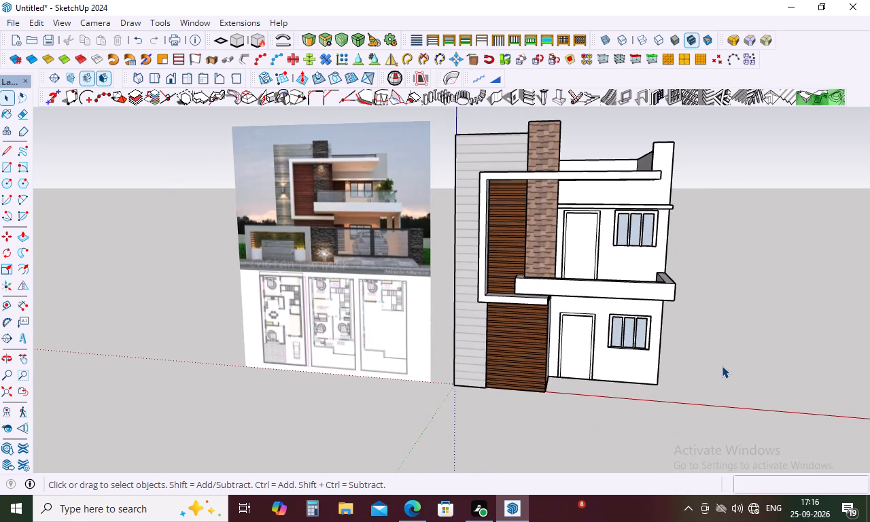
{"action": "scroll", "coordinate": [716, 362], "scroll_direction": "up", "scroll_amount": 2}
{"action": "scroll", "coordinate": [715, 359], "scroll_direction": "down", "scroll_amount": 5}
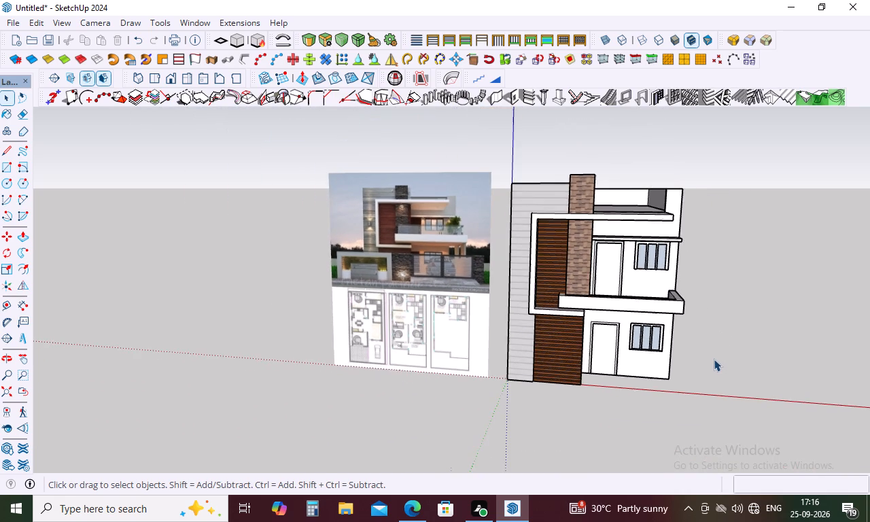
{"action": "middle_click_drag", "start_coordinate": [714, 358], "coordinate": [680, 275]}
{"action": "middle_click", "coordinate": [680, 275]}
{"action": "middle_click", "coordinate": [679, 273]}
{"action": "middle_click_drag", "start_coordinate": [678, 267], "coordinate": [701, 262]}
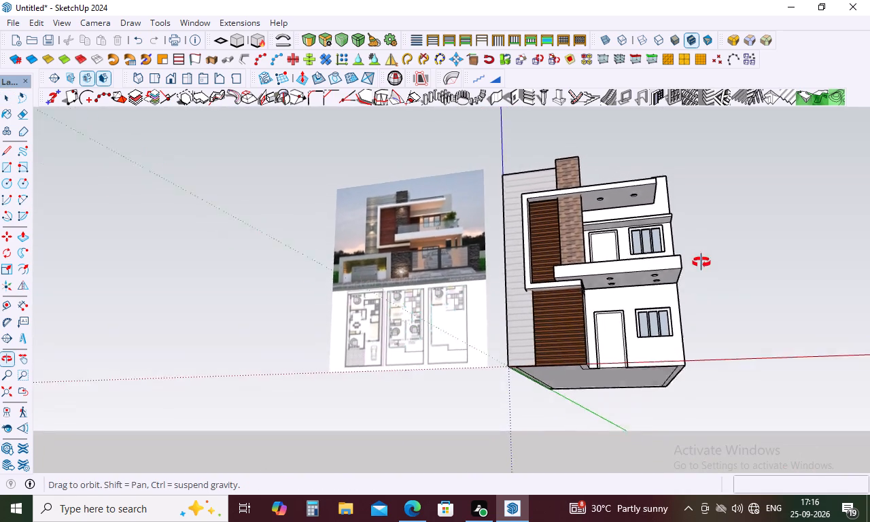
{"action": "middle_click_drag", "start_coordinate": [701, 262], "coordinate": [725, 367]}
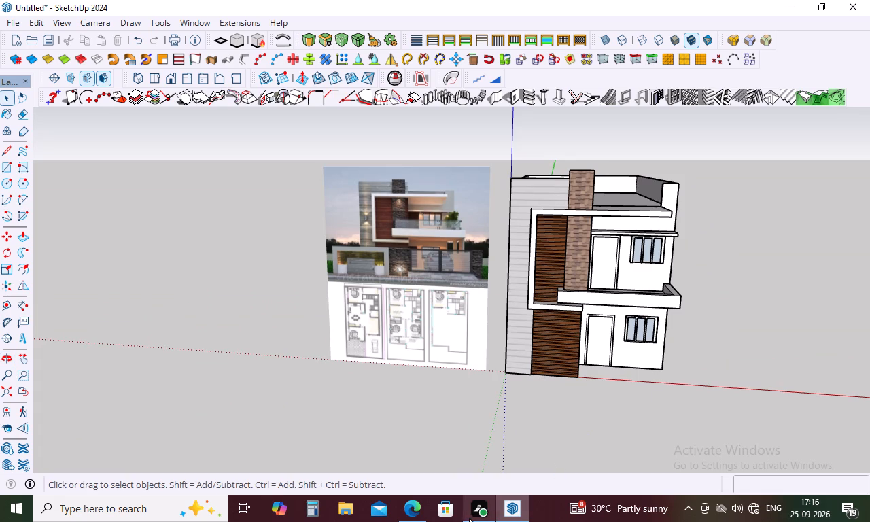